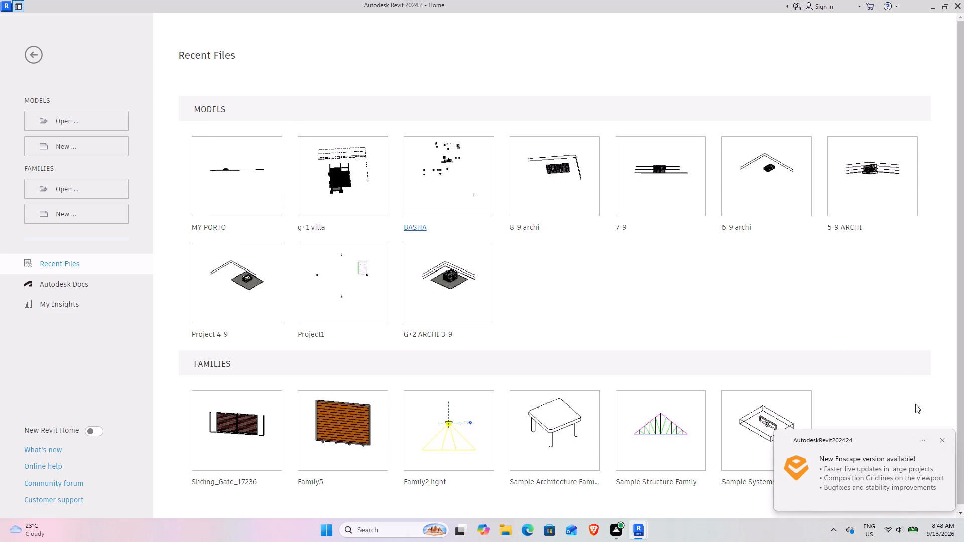
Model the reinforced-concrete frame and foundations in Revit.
Open the recent model MY PORTO and dismiss the Enscape update notifications.
click(944, 440)
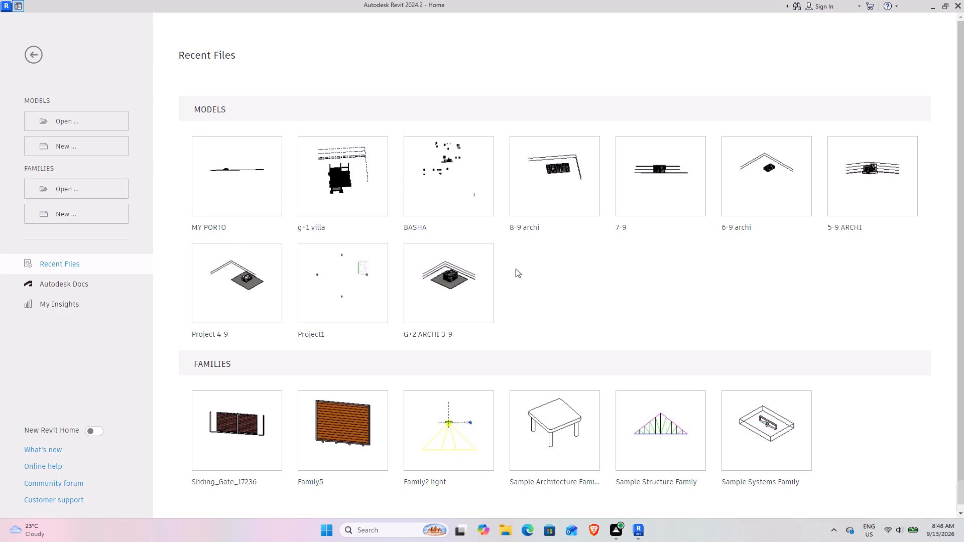
click(247, 174)
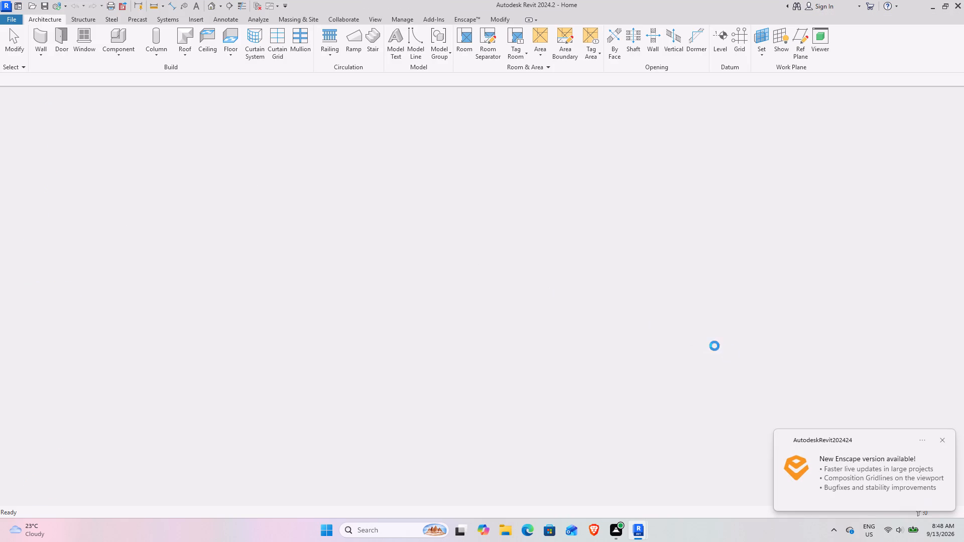
click(943, 441)
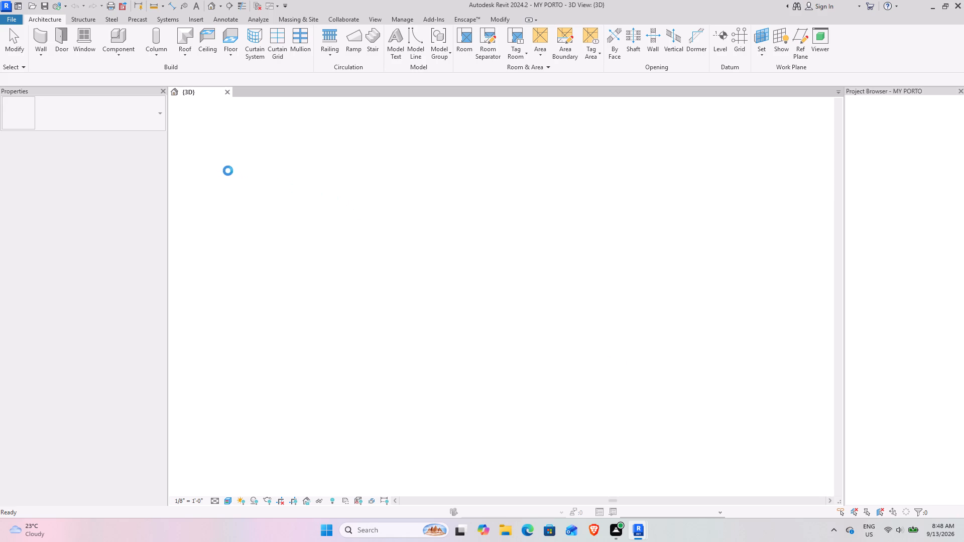
Examine the villa in the 3D view from several angles, including the front facade, balcony, parking area and interior walls.
scroll(367, 242, up, 4)
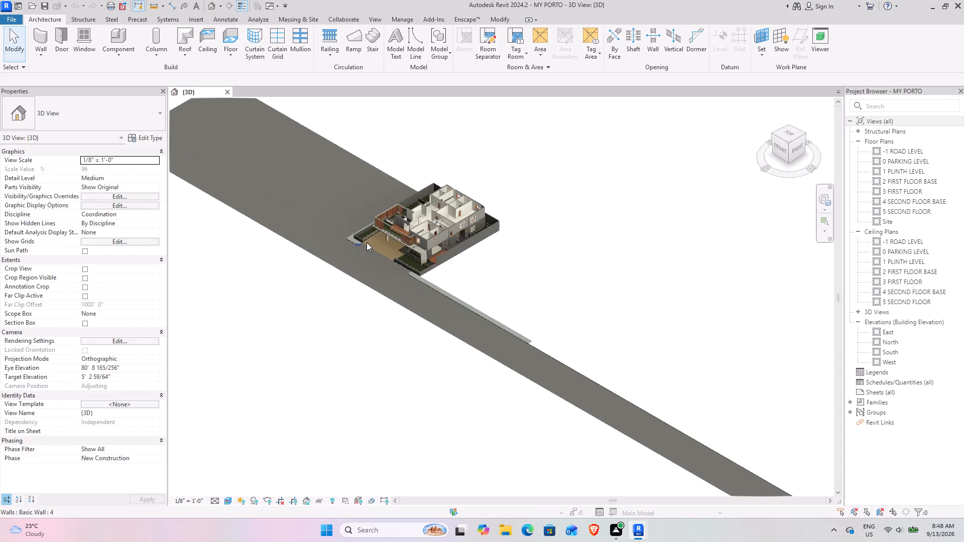
scroll(366, 242, up, 4)
scroll(365, 240, down, 3)
shift+middle_drag(352, 266, 480, 232)
middle_drag(394, 350, 430, 331)
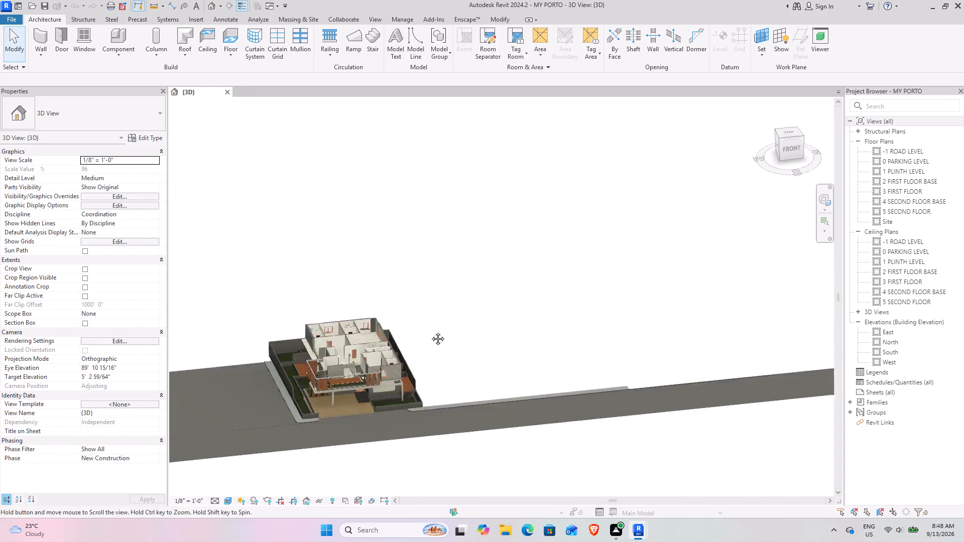
middle_drag(430, 331, 668, 216)
scroll(596, 266, up, 10)
shift+middle_drag(527, 283, 561, 320)
middle_drag(623, 337, 120, 144)
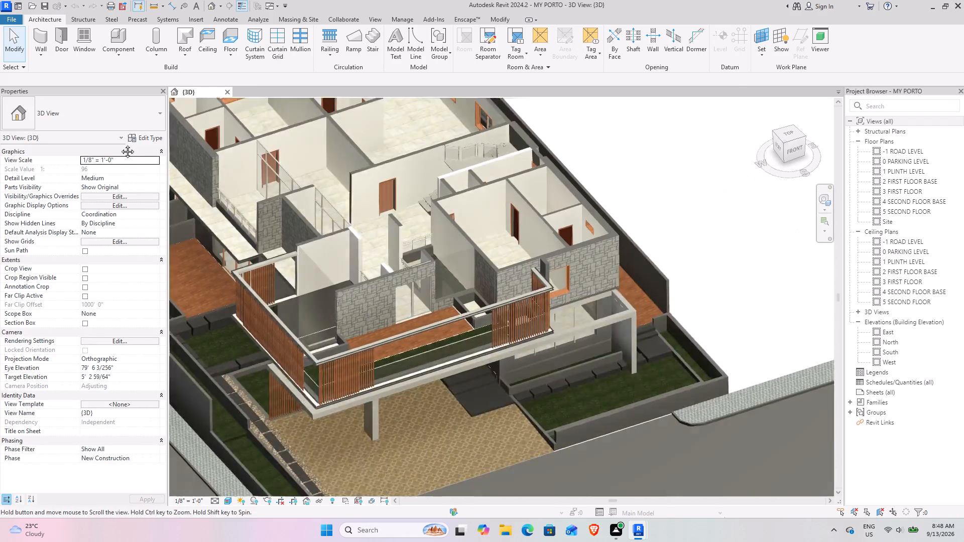
middle_drag(120, 144, 114, 142)
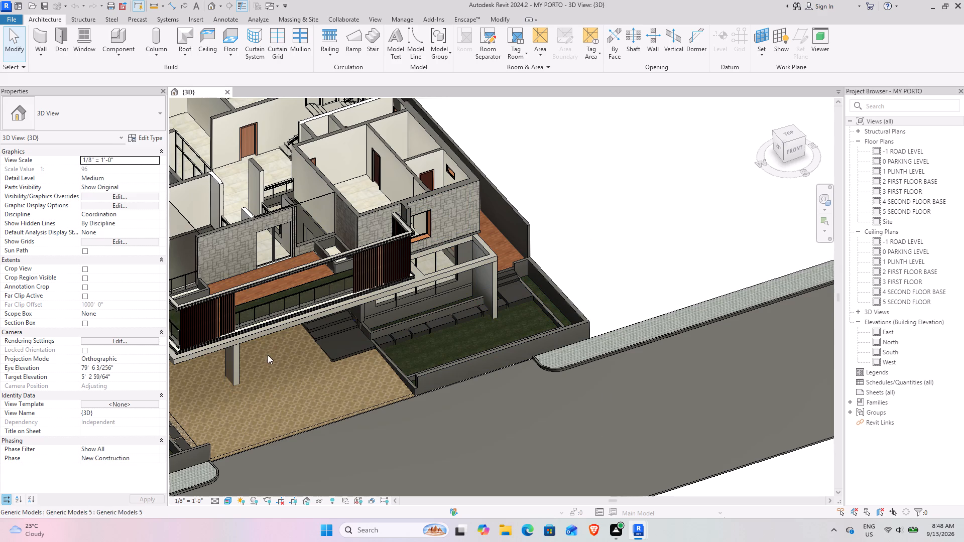
middle_drag(326, 232, 517, 365)
shift+middle_drag(429, 376, 470, 329)
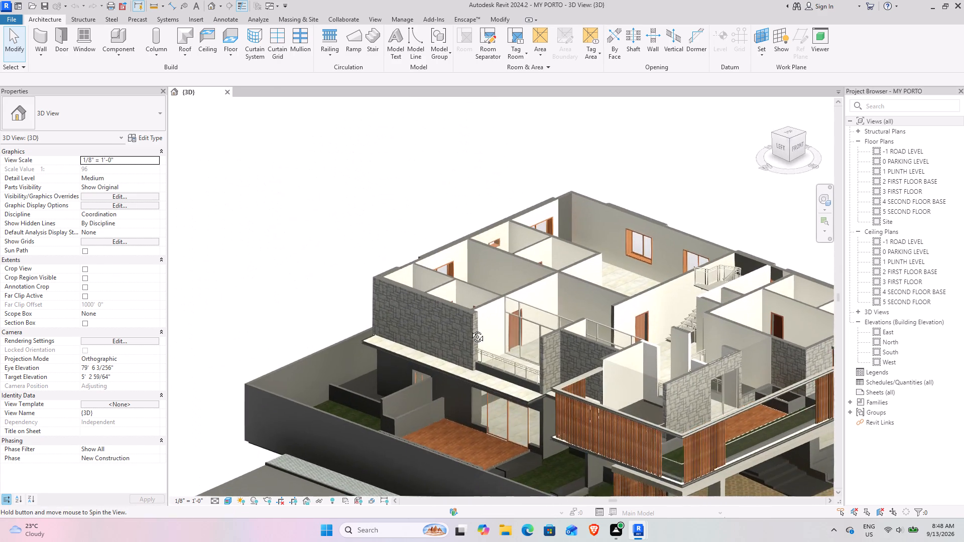
shift+middle_drag(470, 329, 431, 316)
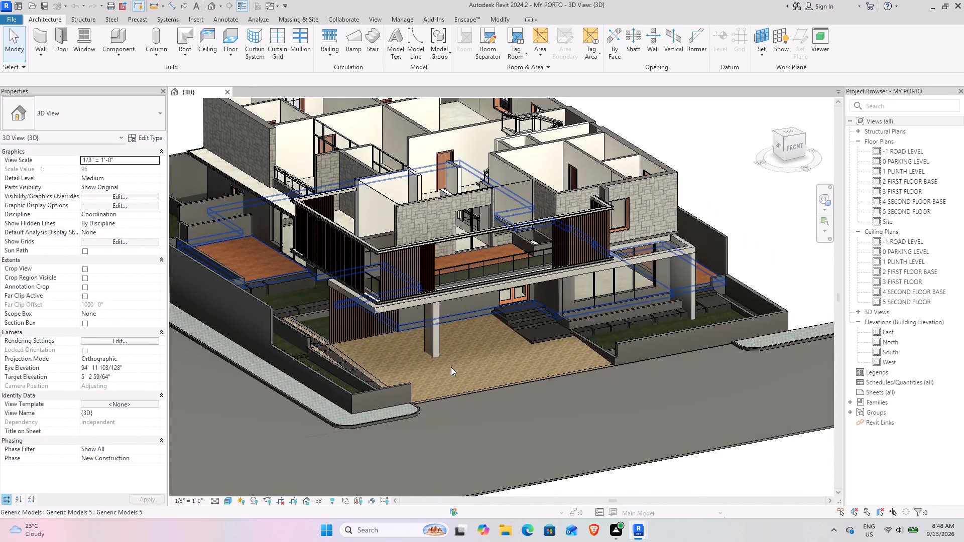
shift+middle_drag(450, 366, 457, 381)
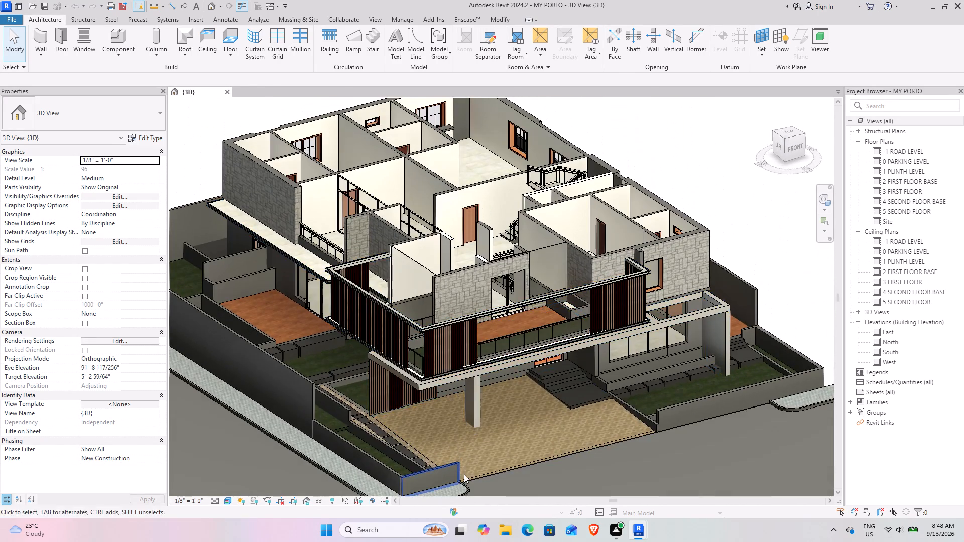
shift+middle_drag(464, 473, 458, 438)
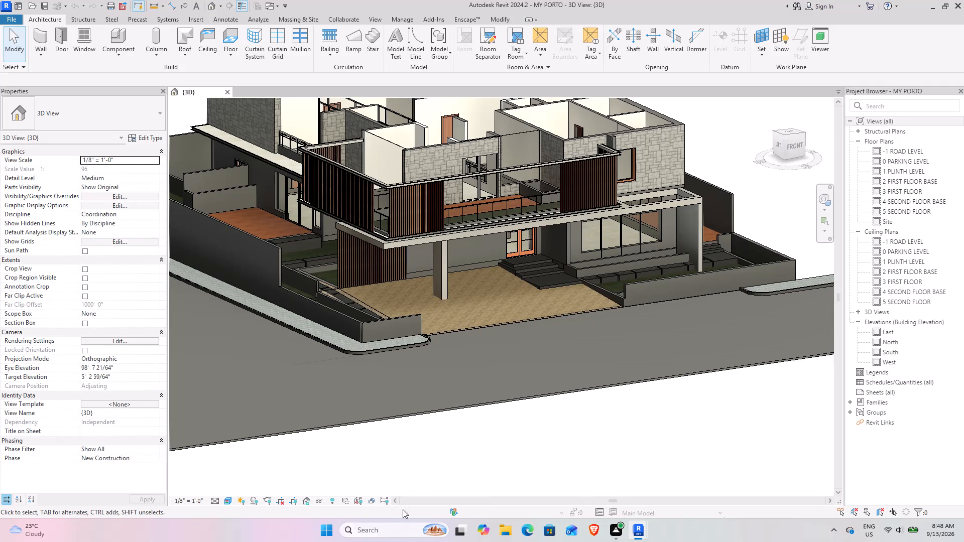
Open the reference image APARNA-AMBER-BUNGALOWS from the REVIT PIC folder in Pictures using File Explorer.
click(512, 532)
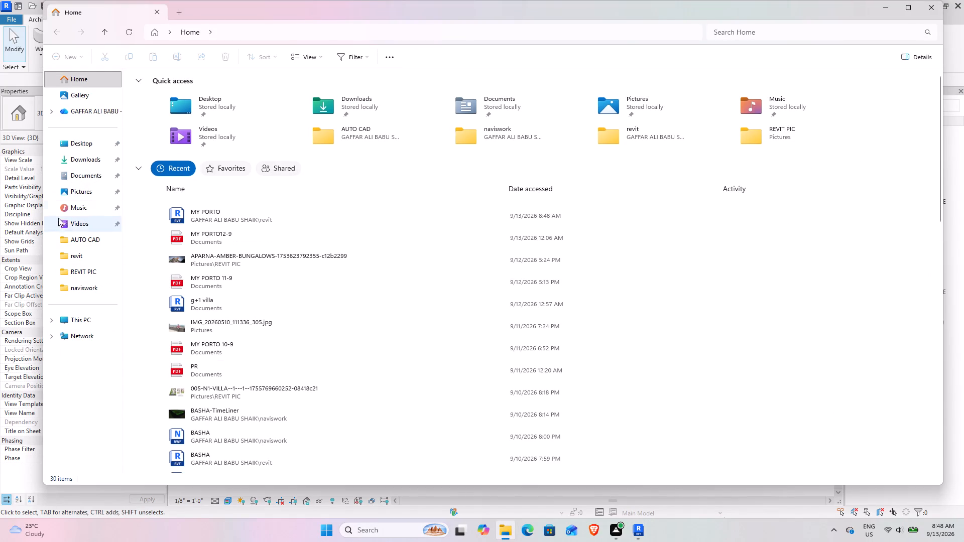
click(86, 186)
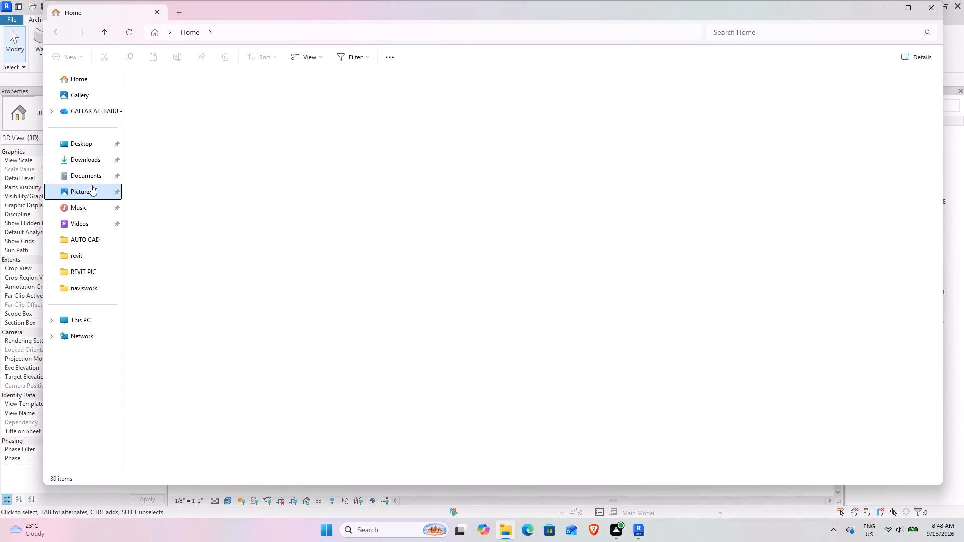
double_click(166, 111)
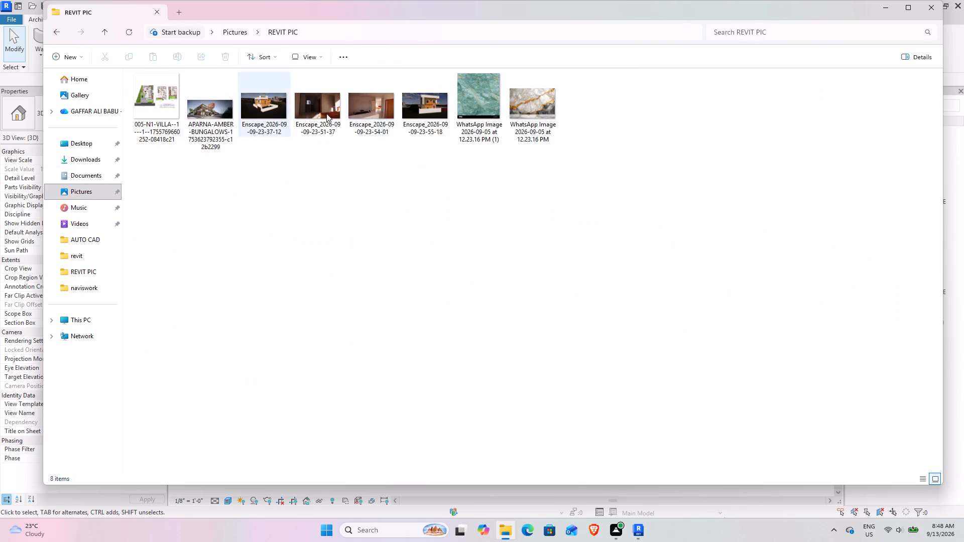
double_click(217, 116)
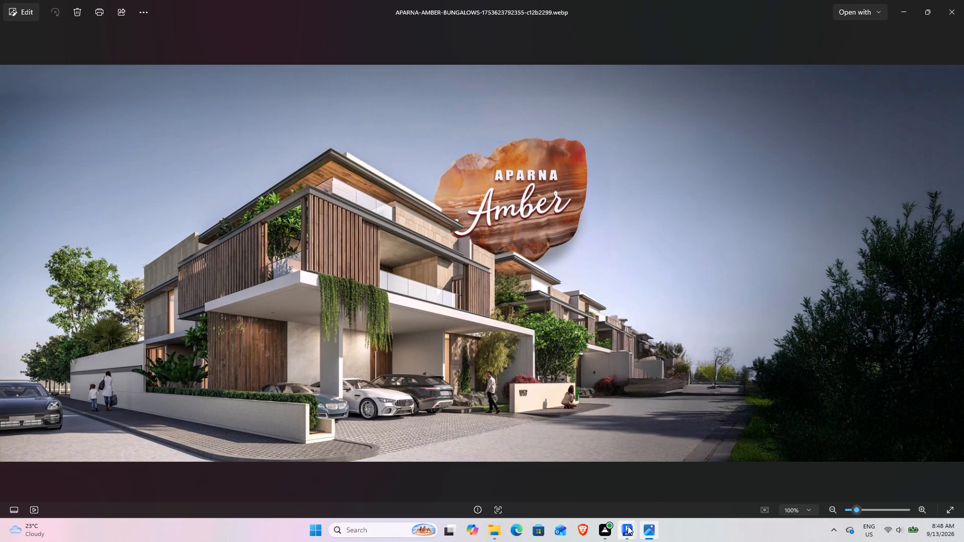
Compare the bungalow reference image with the Revit 3D model, examining the balcony, wooden slats and parking canopy up close.
click(725, 444)
click(642, 460)
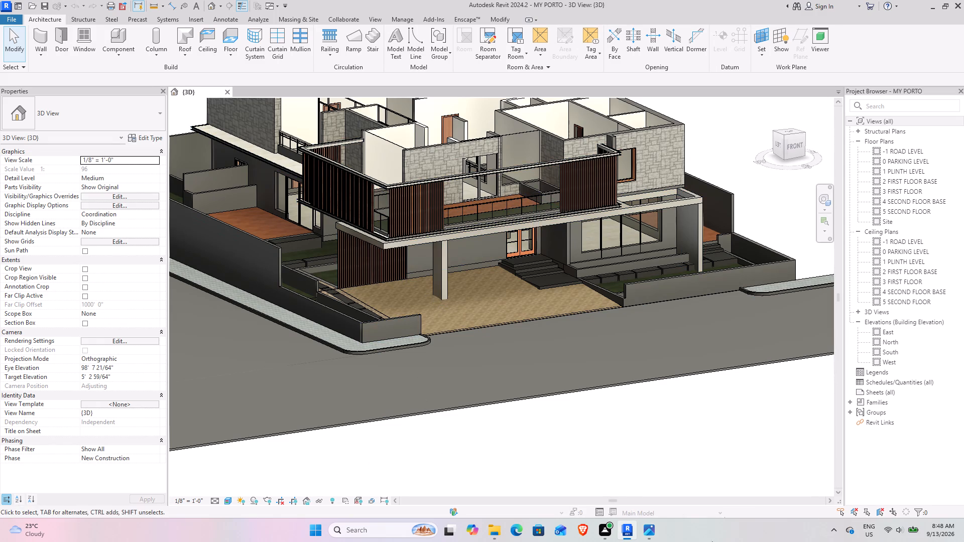
click(643, 525)
click(628, 526)
key(alt+Tab)
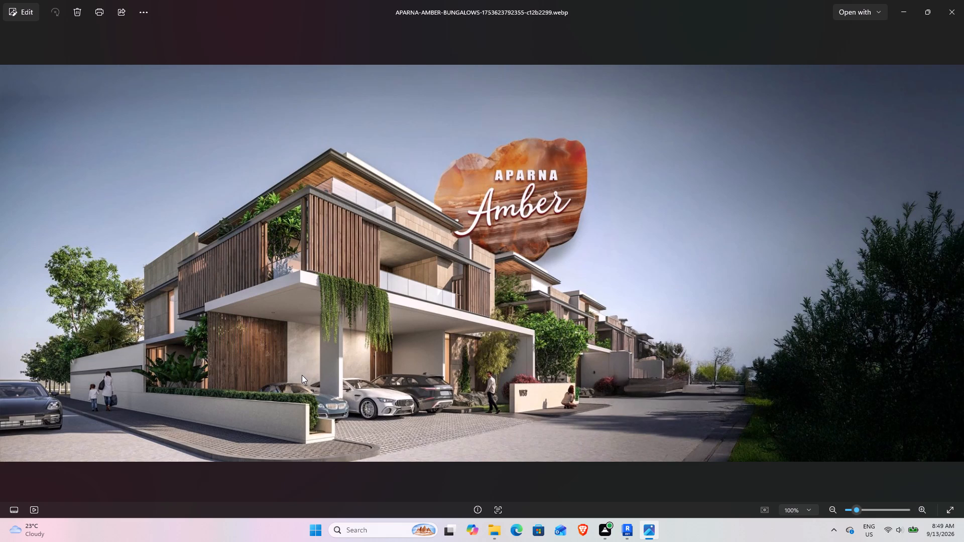
key(alt+Tab)
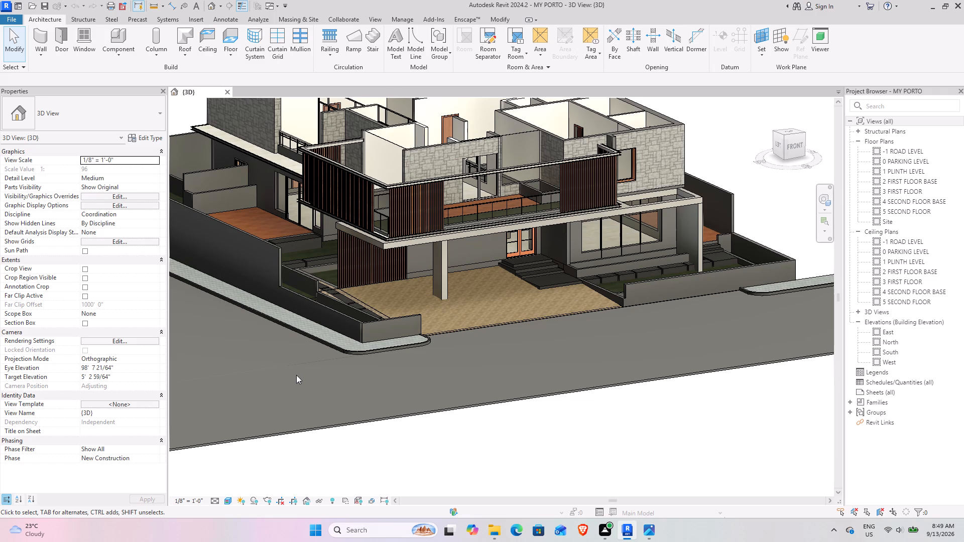
key(alt+Tab)
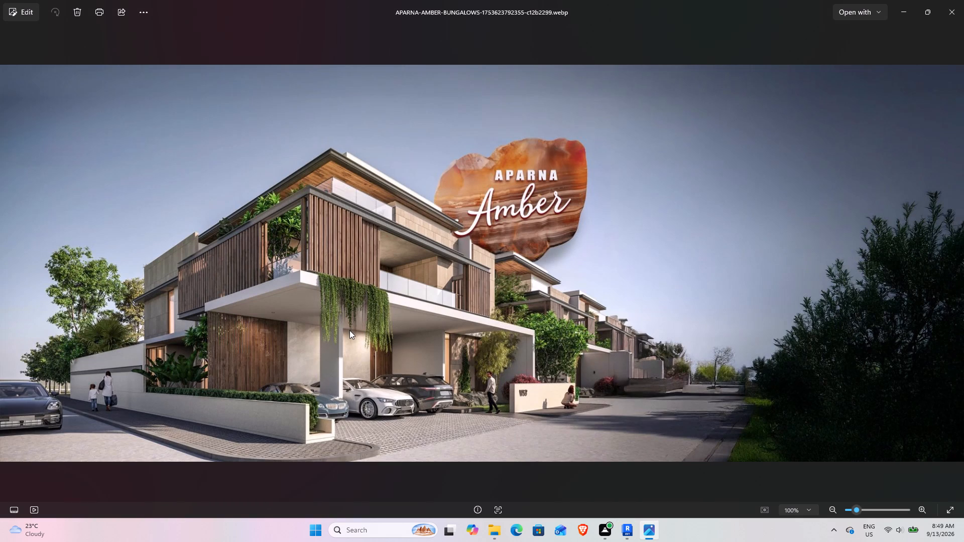
key(alt+Tab)
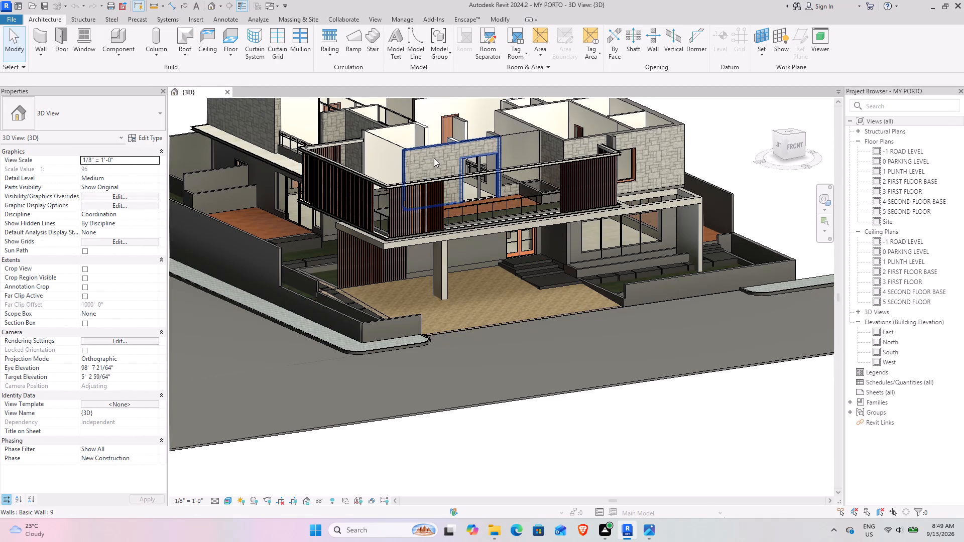
middle_drag(438, 160, 451, 272)
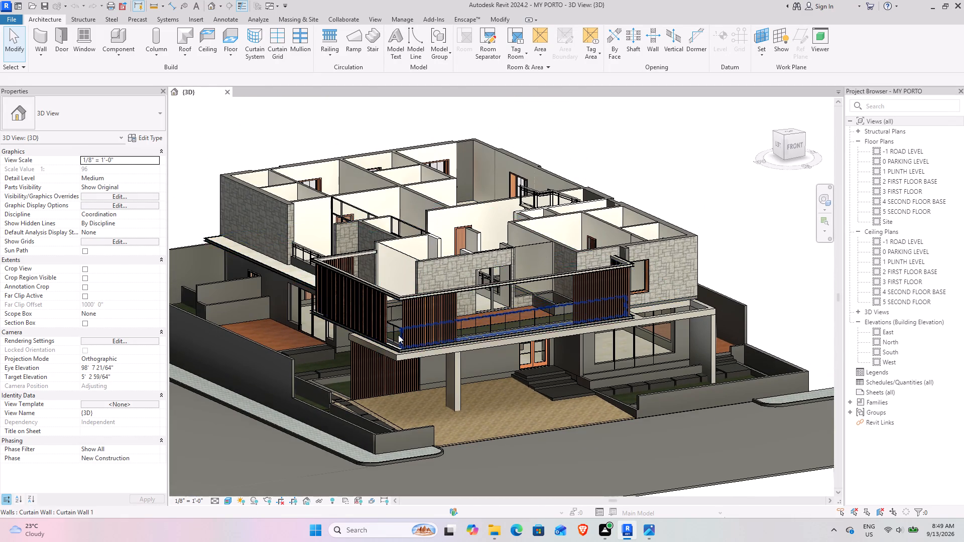
key(alt+Tab)
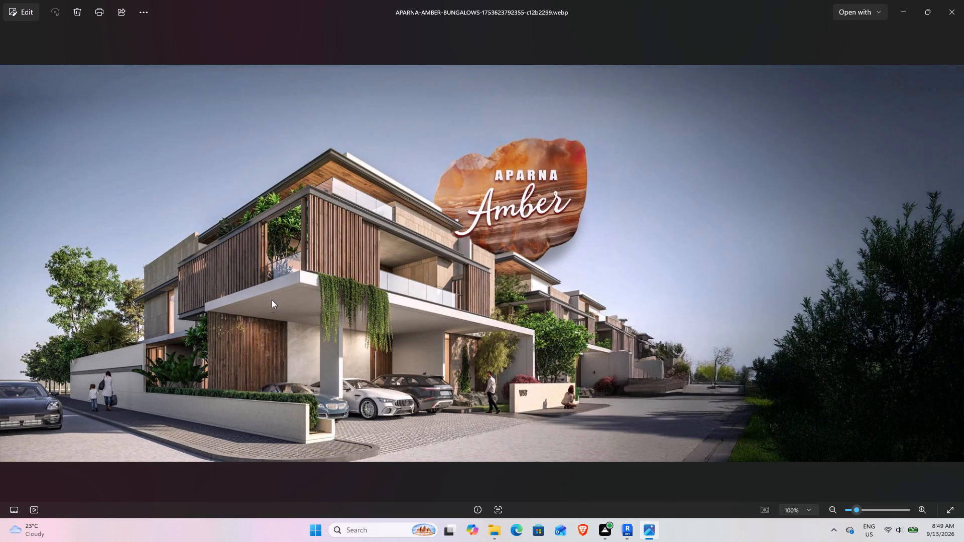
scroll(333, 380, up, 13)
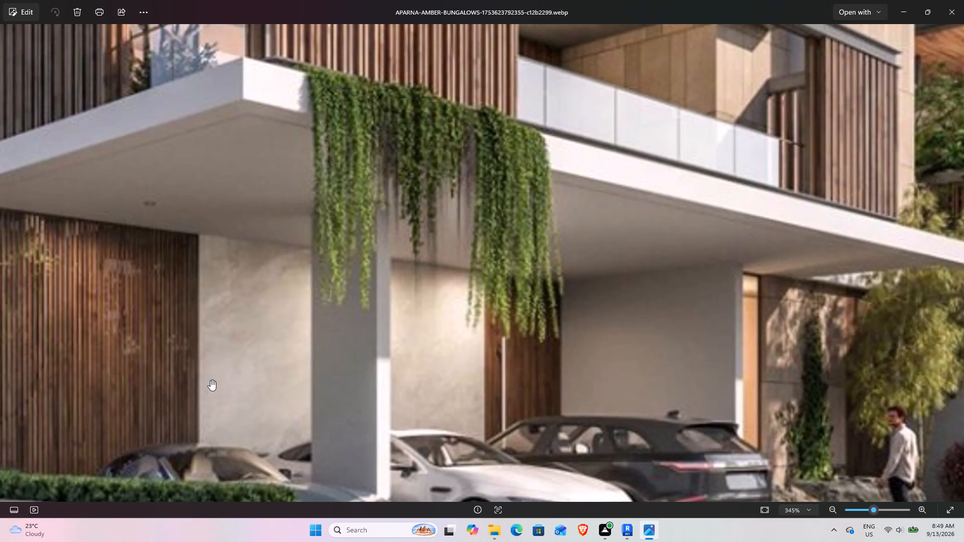
scroll(210, 380, down, 6)
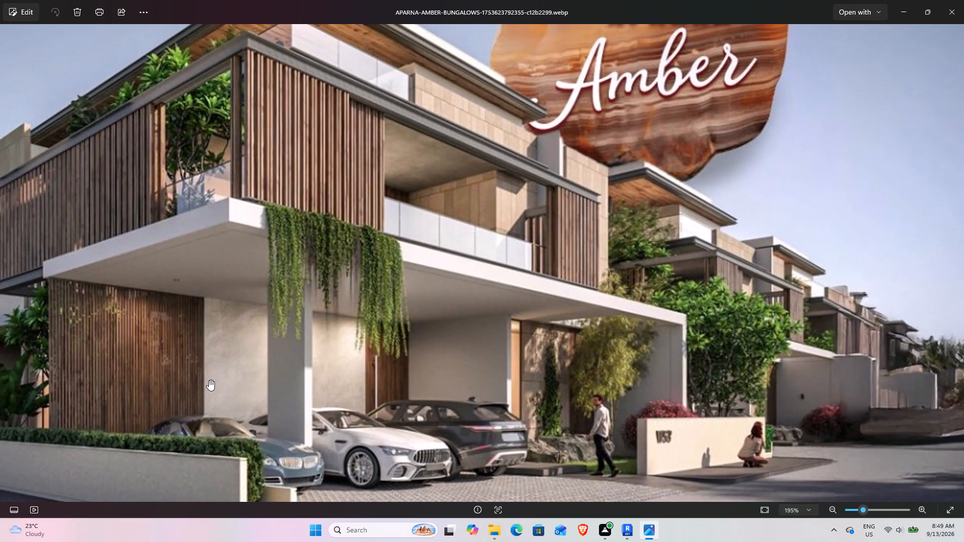
key(alt+Tab)
middle_drag(396, 244, 395, 244)
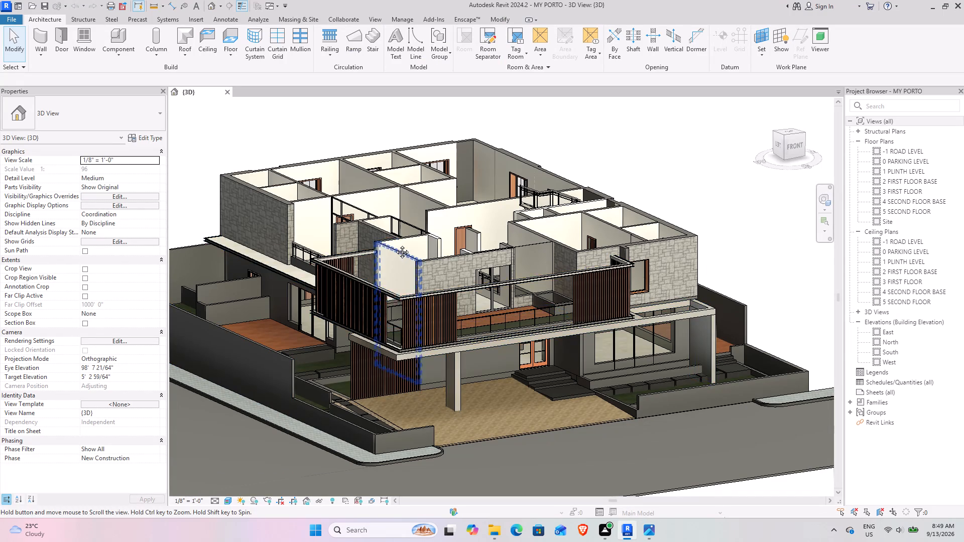
middle_drag(395, 244, 377, 274)
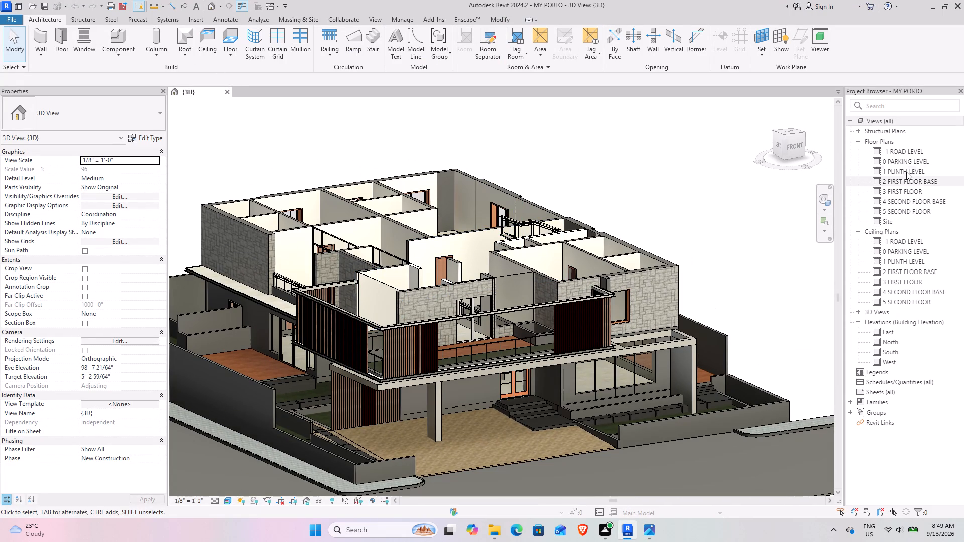
Open the 3 FIRST FLOOR plan and examine the first-floor layout beside the second-floor reference plan.
double_click(912, 187)
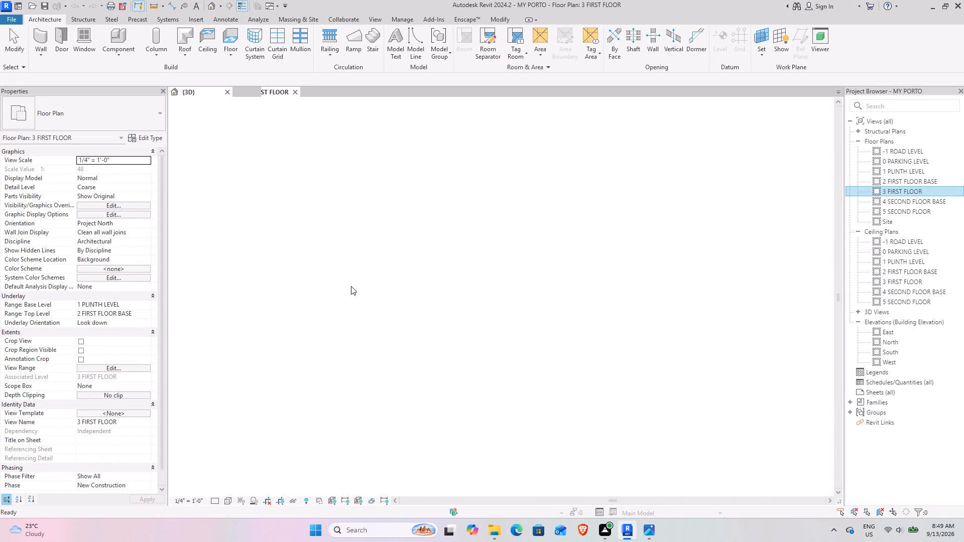
scroll(378, 298, up, 12)
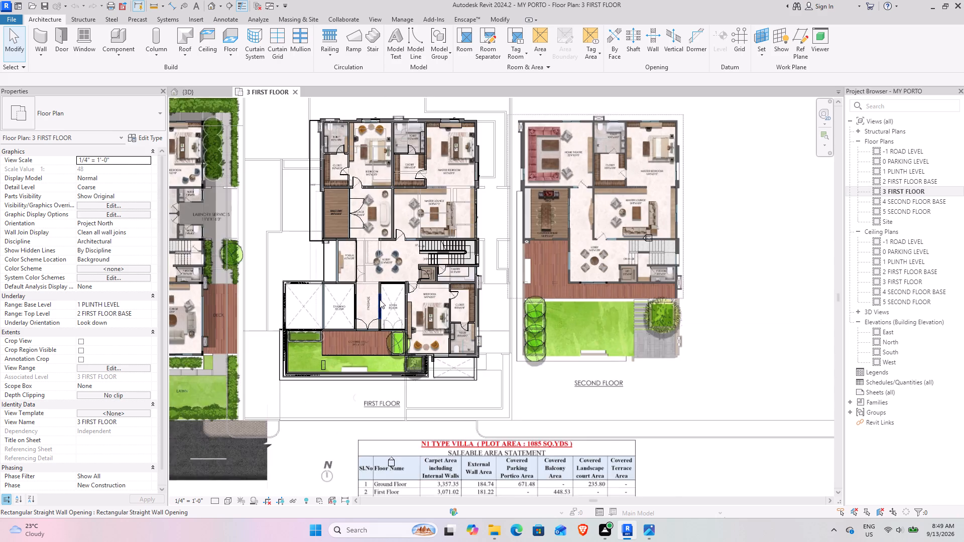
scroll(380, 300, up, 4)
scroll(380, 300, down, 4)
middle_drag(398, 268, 396, 329)
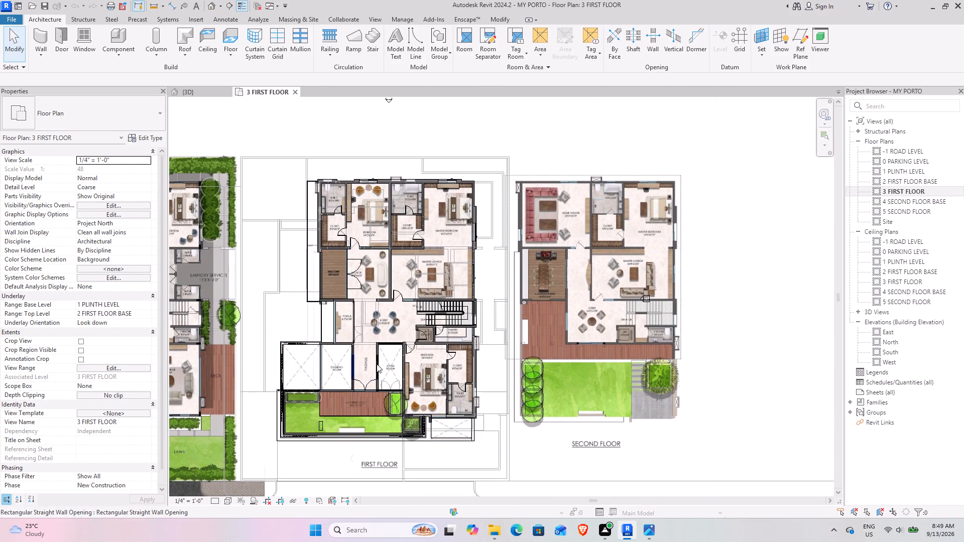
middle_drag(411, 324, 417, 343)
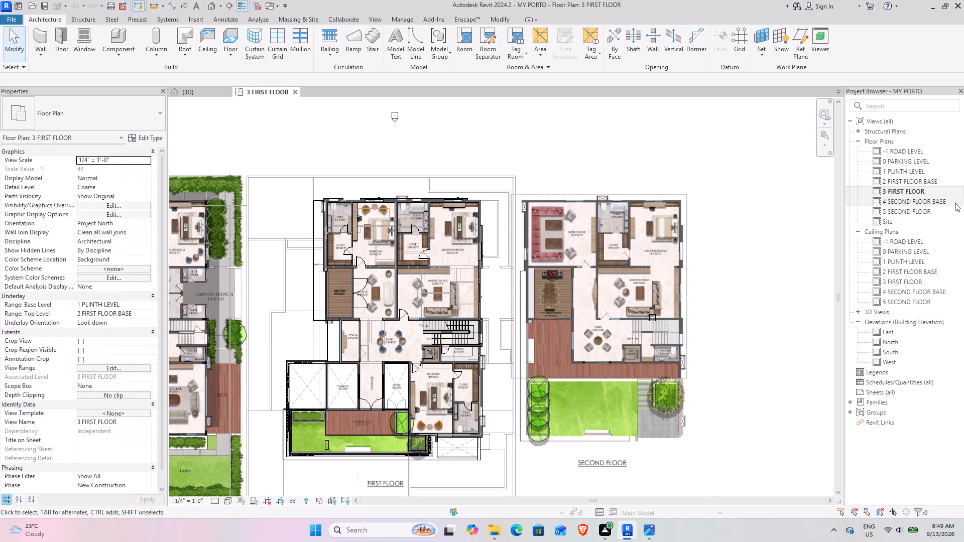
Open the North elevation and examine the building's levels around the first and second floors.
double_click(893, 342)
scroll(678, 306, up, 4)
scroll(585, 301, up, 2)
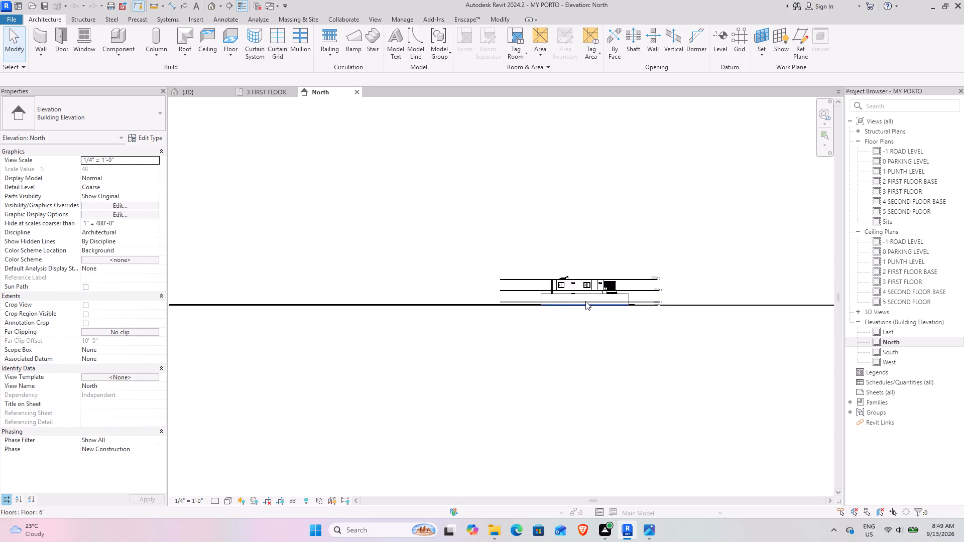
scroll(585, 301, up, 10)
middle_drag(676, 252, 639, 309)
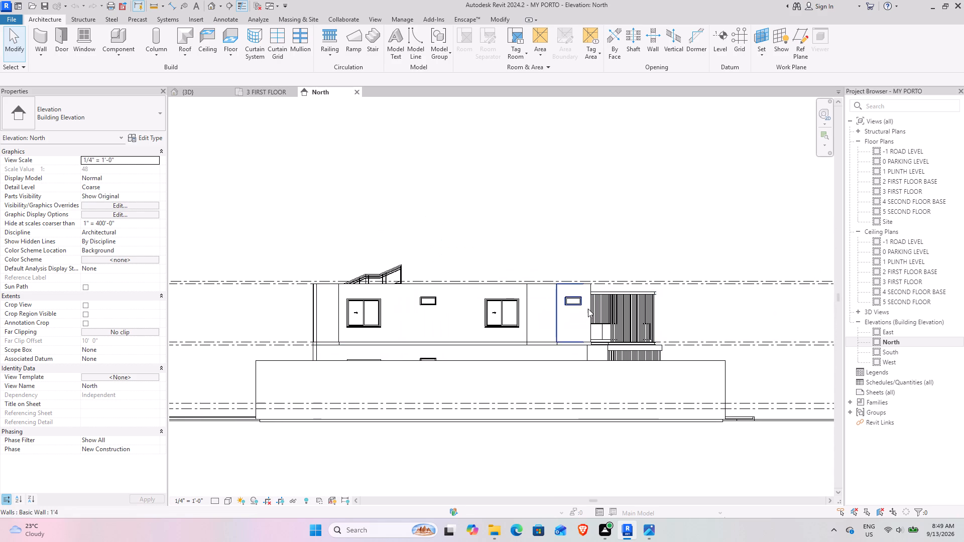
middle_drag(686, 308, 602, 292)
scroll(603, 293, up, 1)
scroll(599, 289, down, 3)
middle_drag(599, 289, 589, 312)
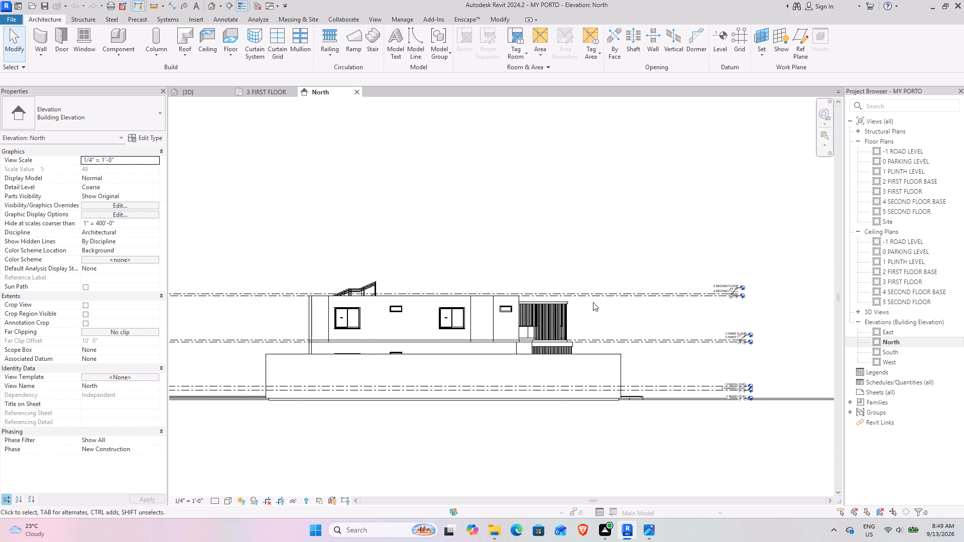
scroll(357, 287, up, 4)
scroll(732, 284, up, 1)
middle_drag(732, 284, 384, 284)
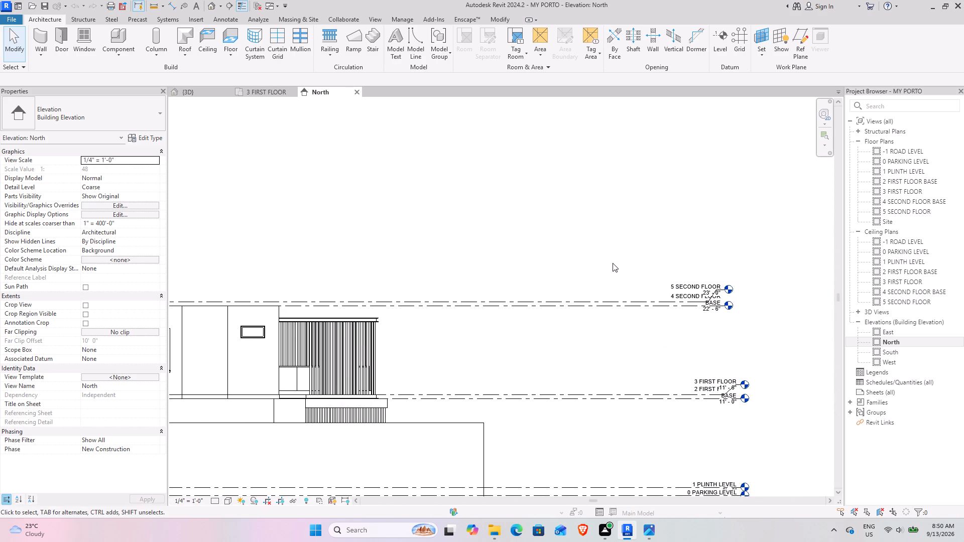
Create a level offset 11' above the 5 SECOND FLOOR level by picking its line, with plan views included.
scroll(614, 262, up, 3)
scroll(616, 263, down, 4)
middle_drag(421, 259, 590, 243)
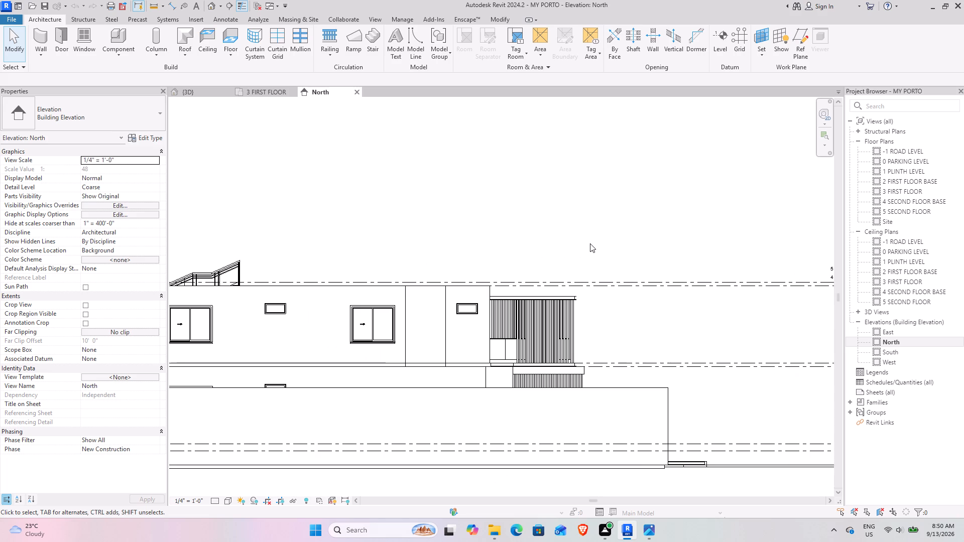
middle_drag(666, 254, 509, 231)
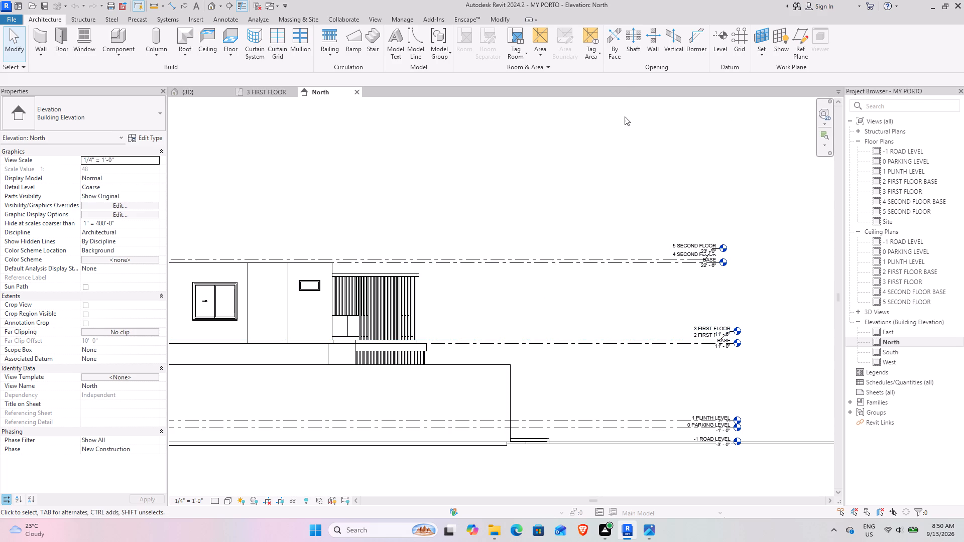
scroll(573, 236, up, 4)
click(575, 274)
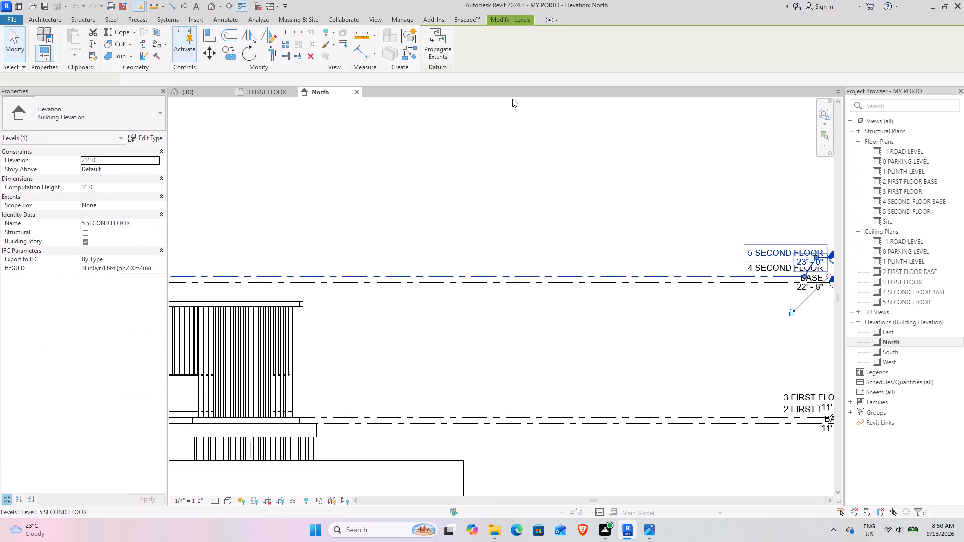
click(412, 51)
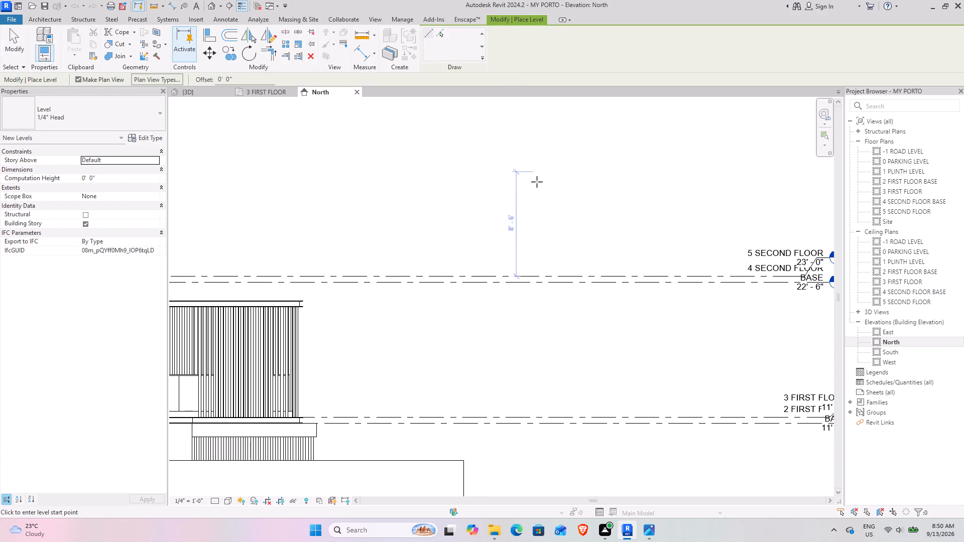
click(443, 35)
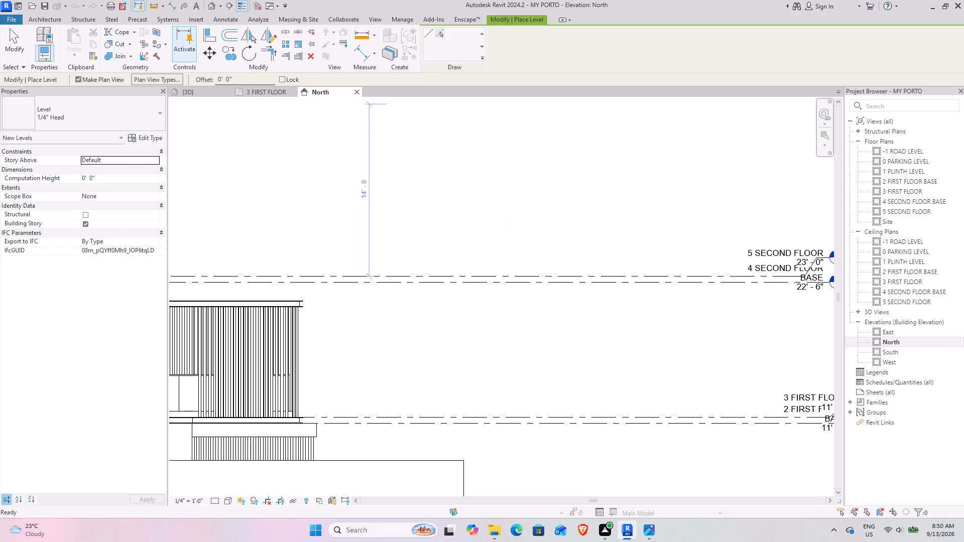
click(248, 81)
drag(248, 82, 184, 82)
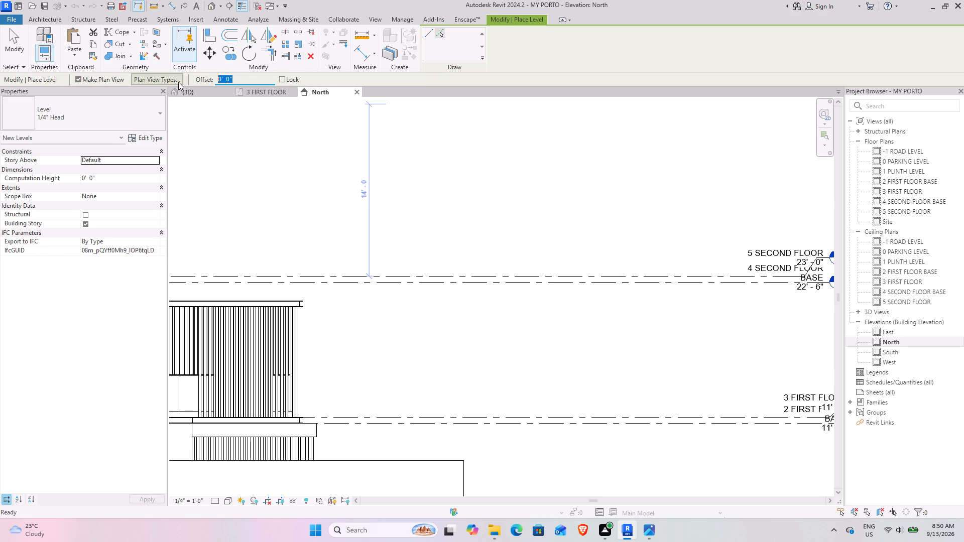
text(11)
key(Return)
click(426, 275)
Create another level offset 6" above the new 34'-0" level by picking its line.
scroll(410, 215, down, 4)
middle_drag(409, 214, 295, 351)
scroll(372, 230, up, 4)
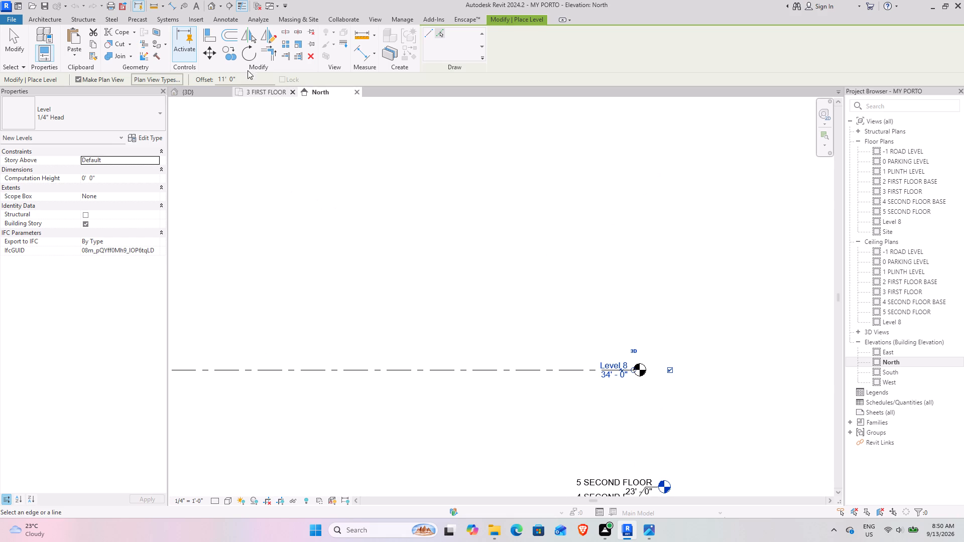
drag(249, 79, 179, 79)
key(6)
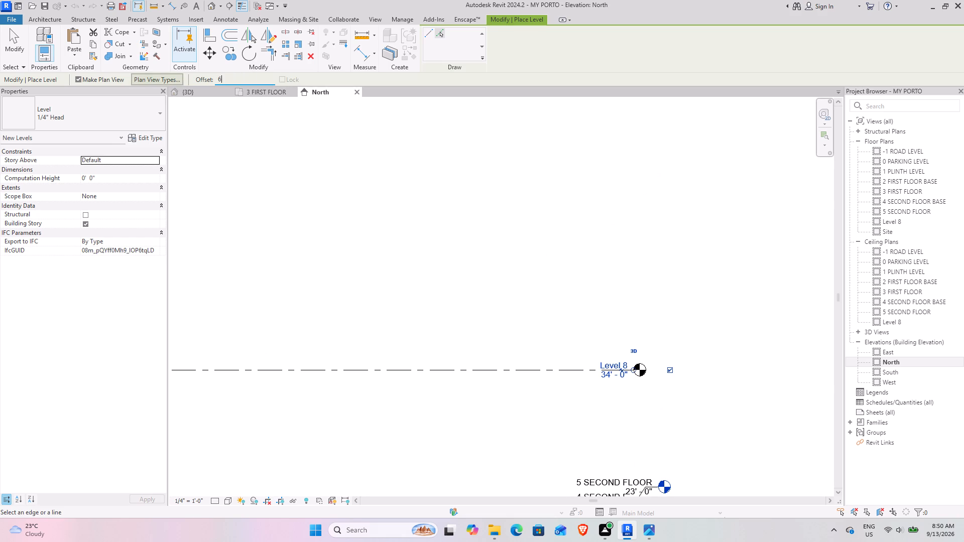
key(shift+quotedbl)
key(Return)
click(396, 369)
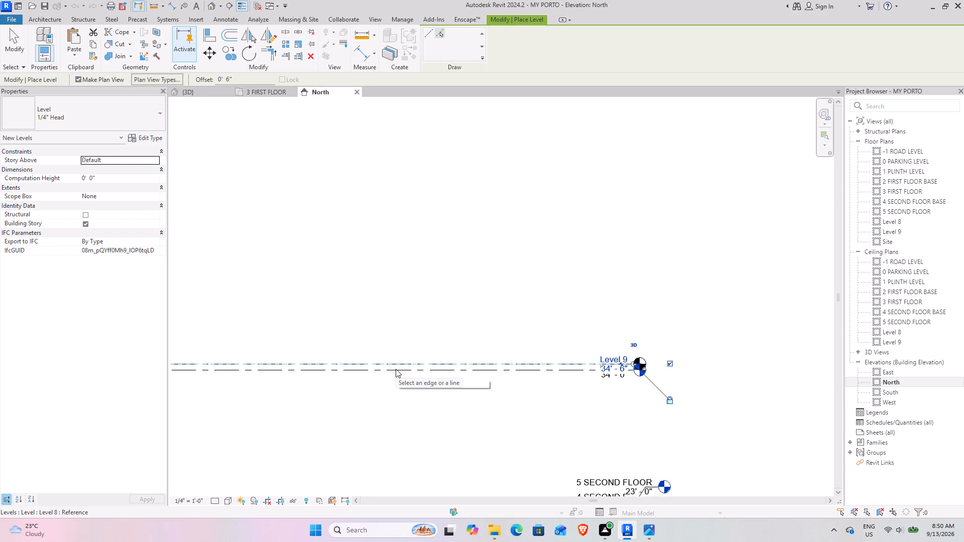
Add an elbow to the 34'-6" level's head and raise its label clear of the level below.
scroll(624, 368, up, 4)
click(618, 361)
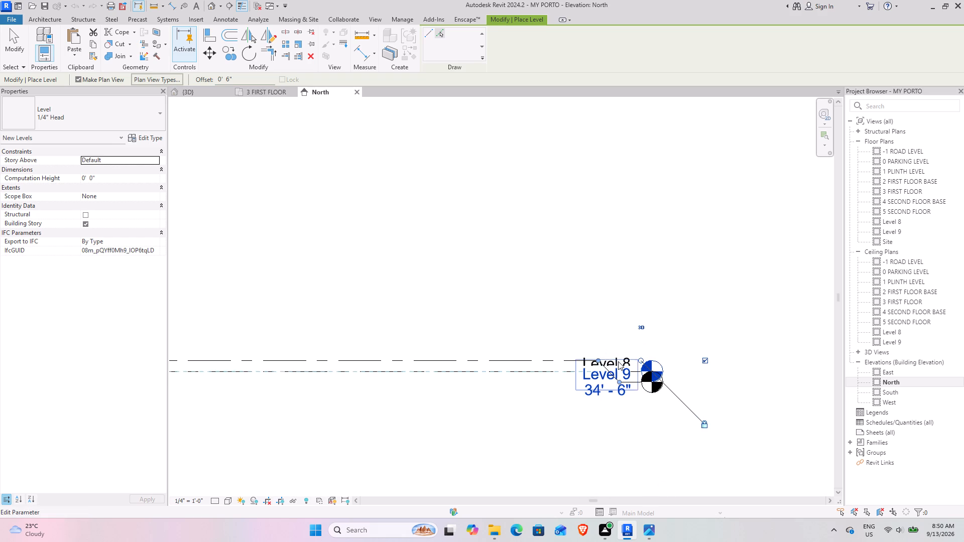
drag(619, 383, 621, 328)
key(Escape)
key(Escape)
click(604, 317)
middle_drag(600, 314, 486, 294)
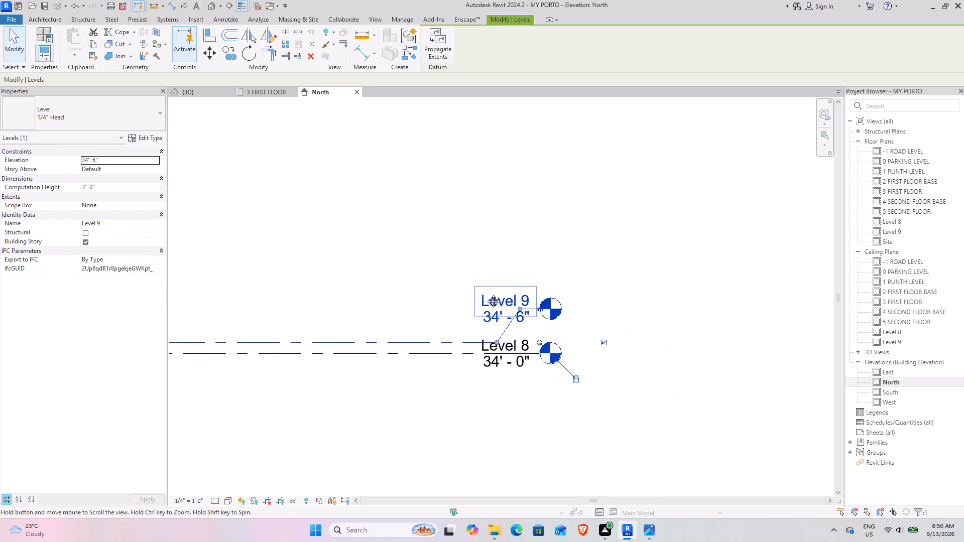
middle_drag(486, 294, 461, 291)
Rename the 34'-6" level as 7 ROOF and rename its corresponding views too.
scroll(454, 285, up, 5)
click(481, 307)
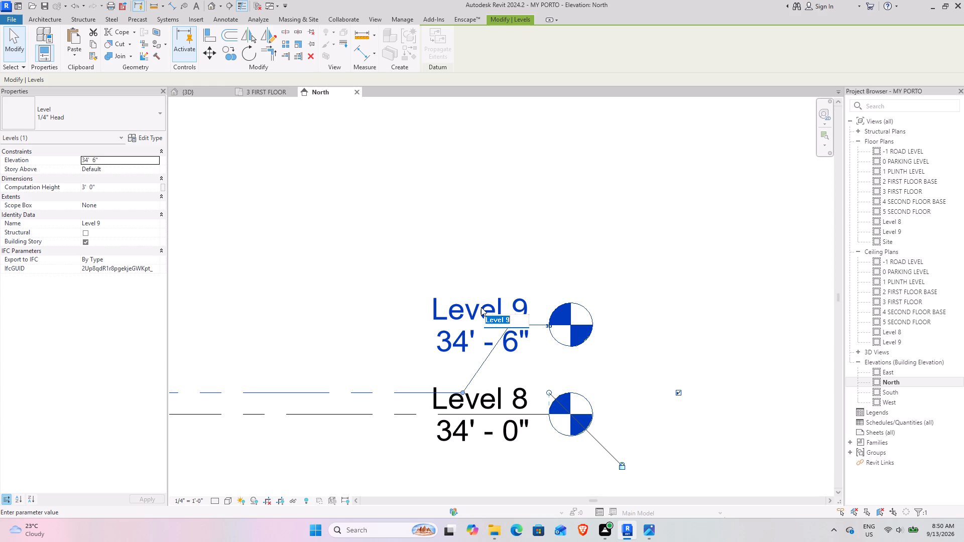
text(ROO)
key(f)
scroll(548, 404, down, 4)
middle_drag(492, 436, 403, 186)
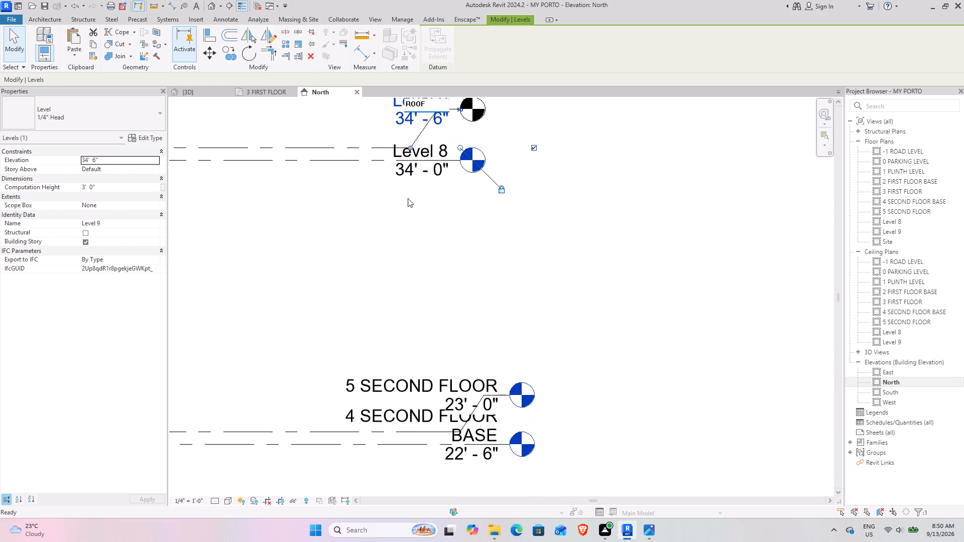
middle_drag(411, 224, 530, 479)
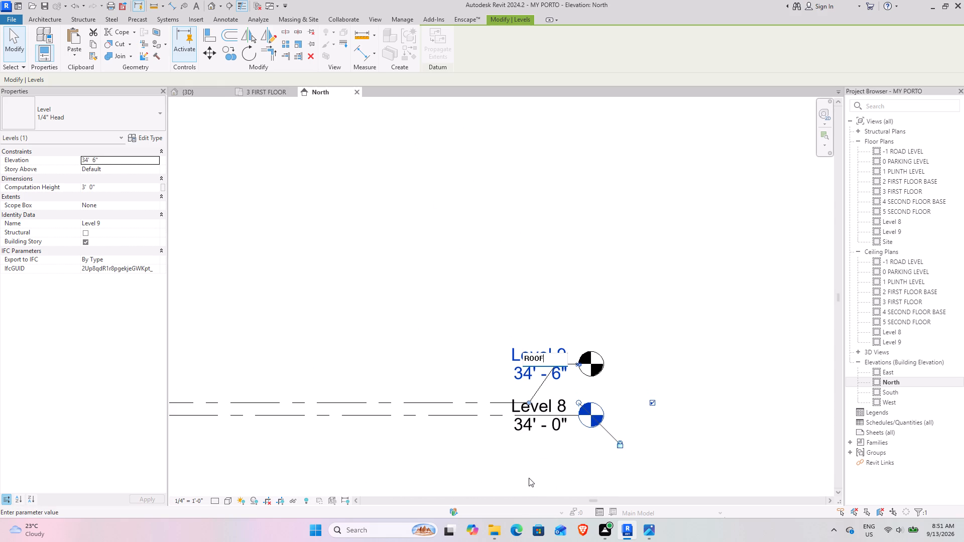
key(Left)
key(Left)
key(Left)
key(Left)
text(7)
key(space)
click(455, 415)
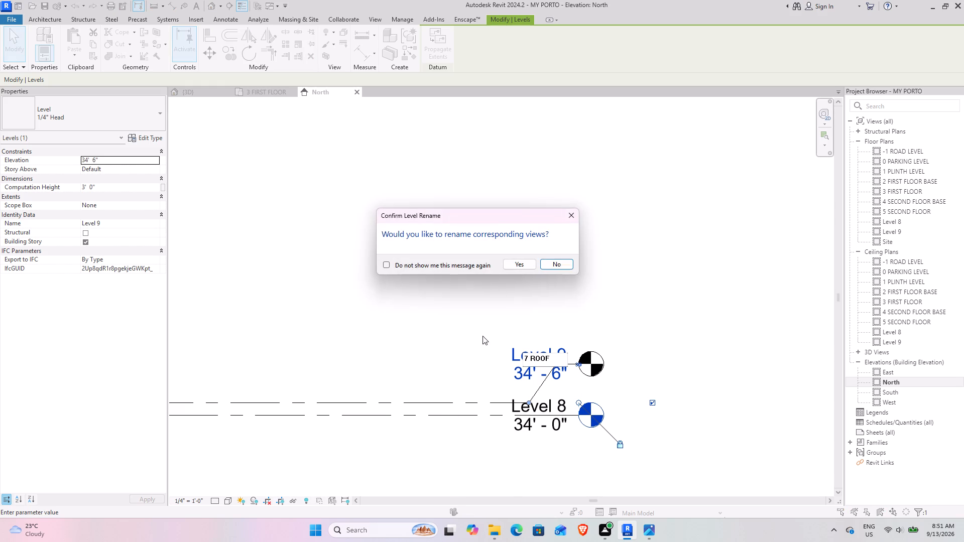
click(517, 258)
Add an elbow to the 34'-0" level's head to offset its label below the level line.
click(475, 414)
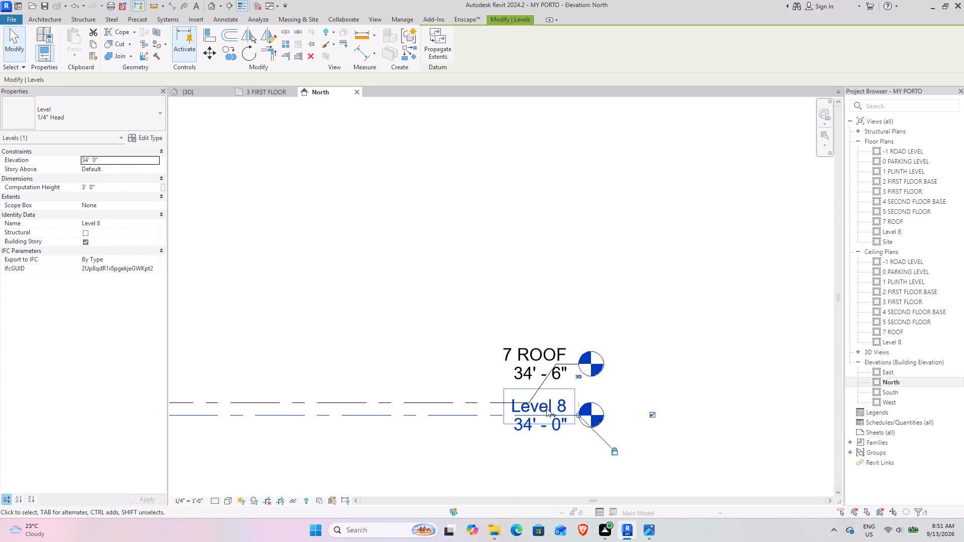
click(553, 414)
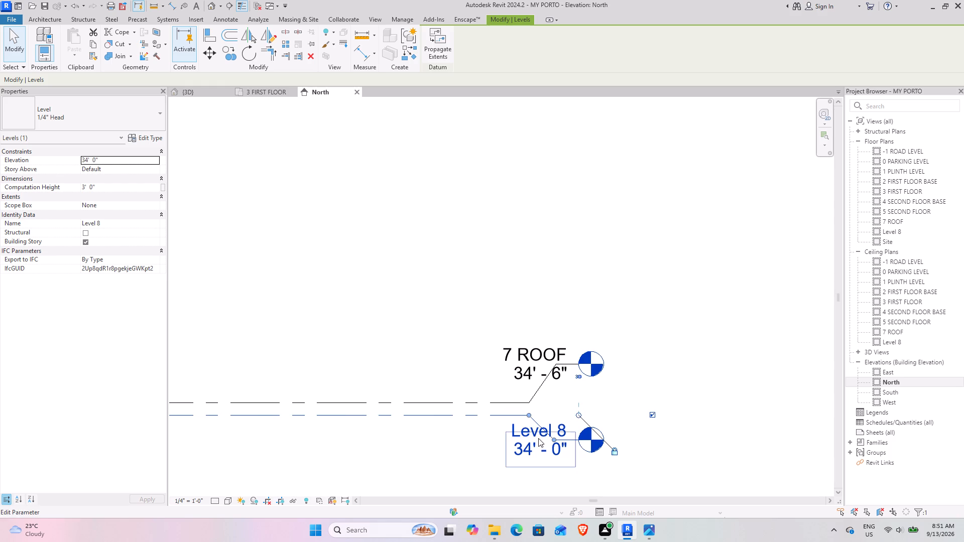
Rename the 34'-0" level as 6 ROOF BASE and rename its corresponding views too.
click(529, 431)
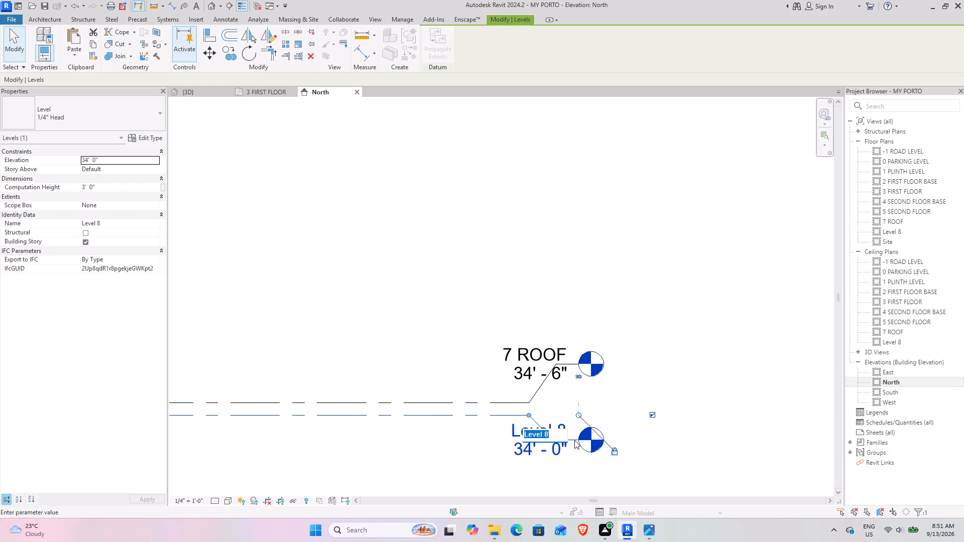
text(6)
key(space)
text(ROO)
text(F BASE)
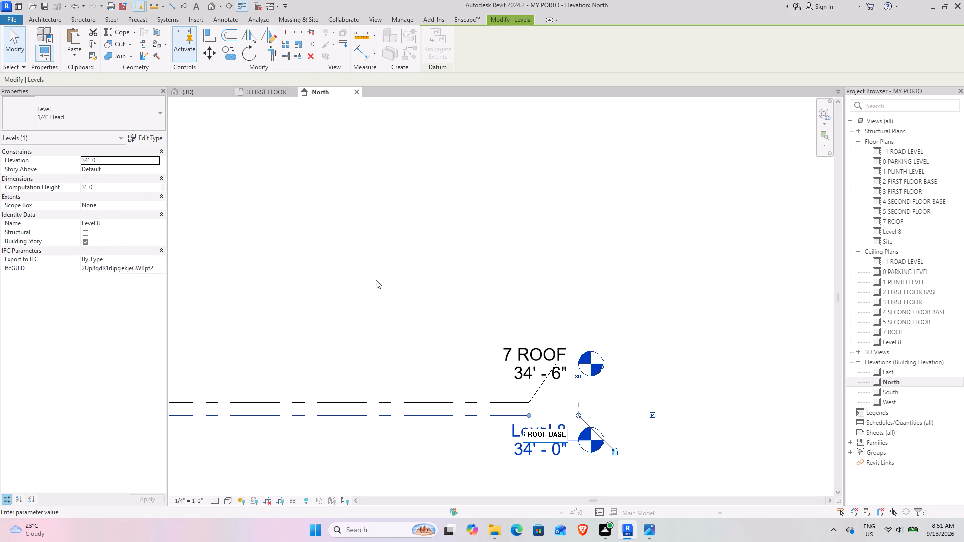
drag(377, 280, 385, 279)
click(510, 260)
Add an elbow to the 2 FIRST FLOOR BASE level head to separate its label from 3 FIRST FLOOR.
scroll(490, 363, down, 10)
middle_drag(431, 365, 563, 175)
click(507, 221)
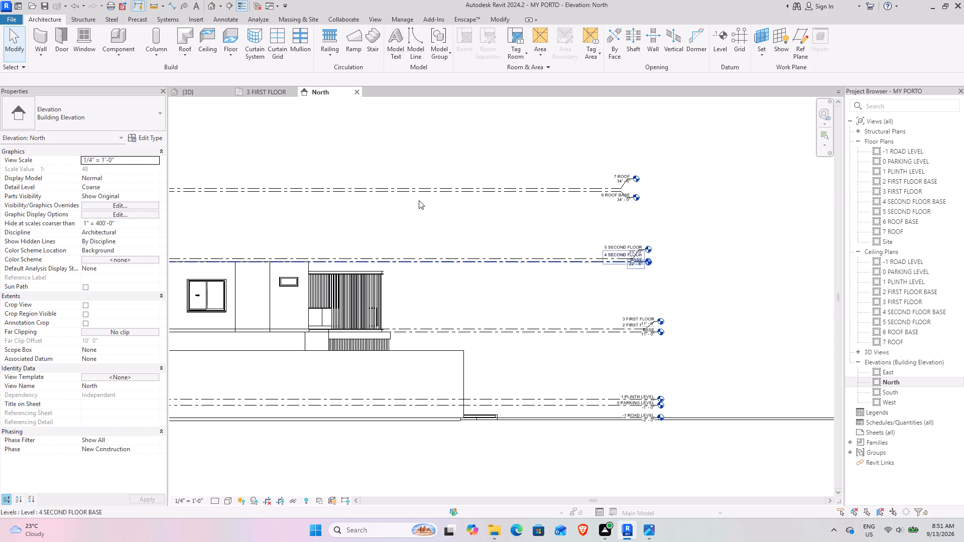
middle_drag(425, 205, 512, 224)
scroll(751, 168, up, 4)
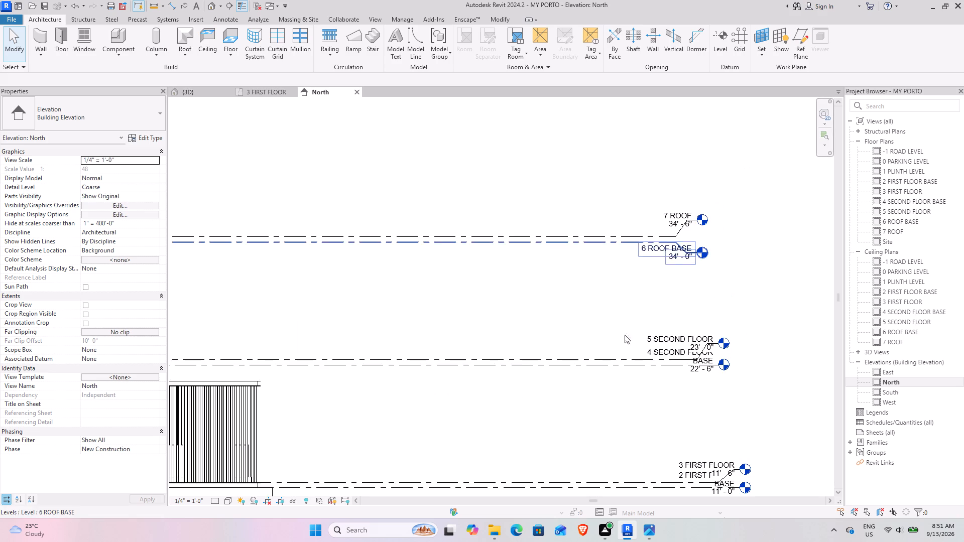
scroll(635, 340, down, 4)
middle_drag(503, 345, 495, 251)
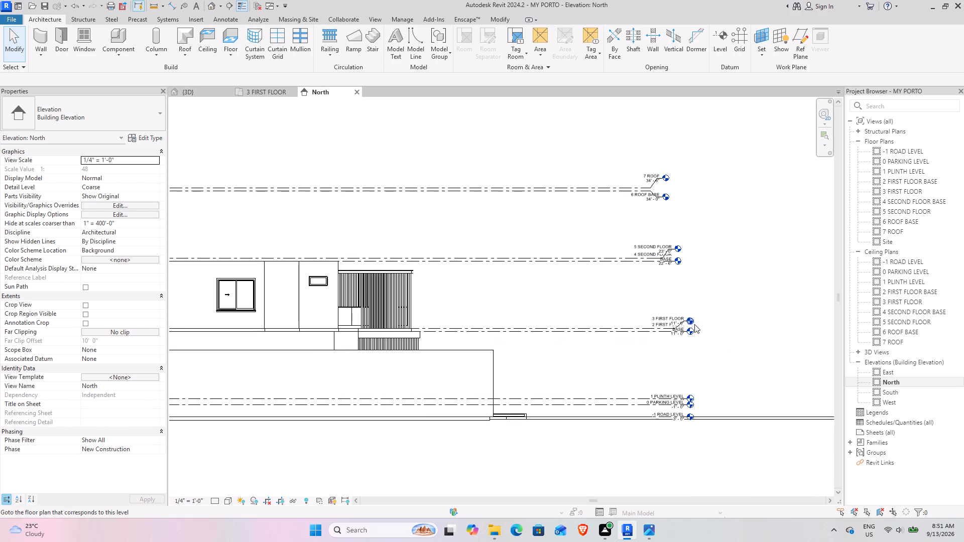
scroll(689, 289, up, 9)
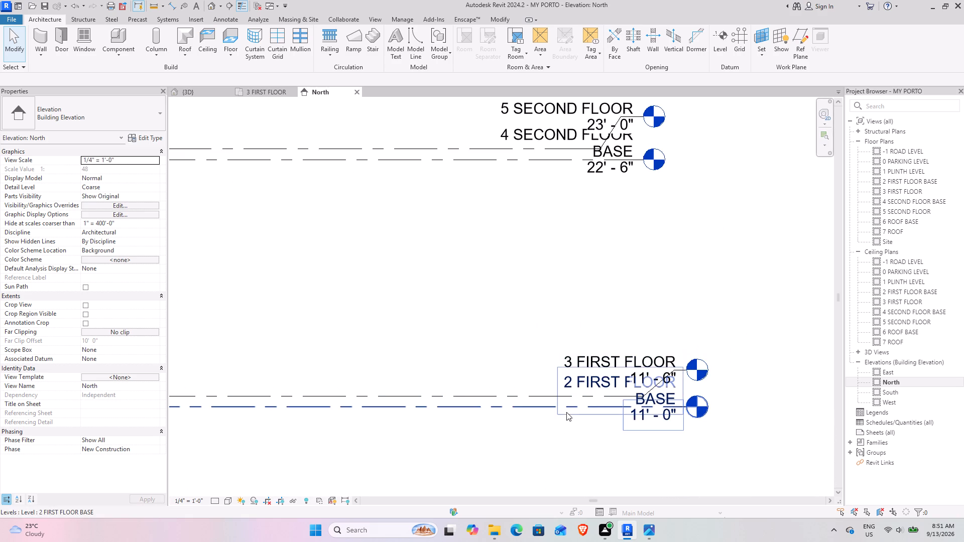
click(564, 410)
click(663, 404)
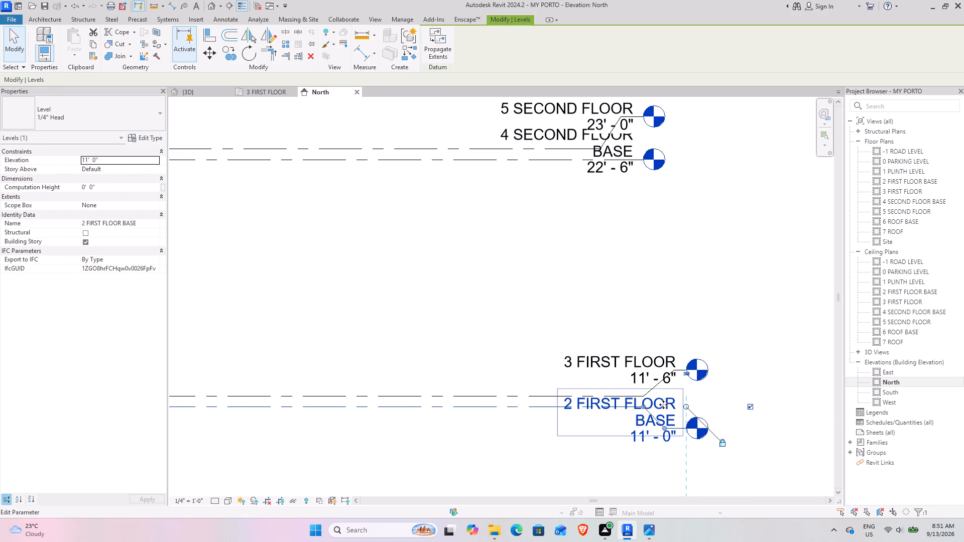
Add an elbow to the 4 SECOND FLOOR BASE level head to separate its label from 5 SECOND FLOOR.
middle_drag(547, 243, 606, 401)
click(579, 321)
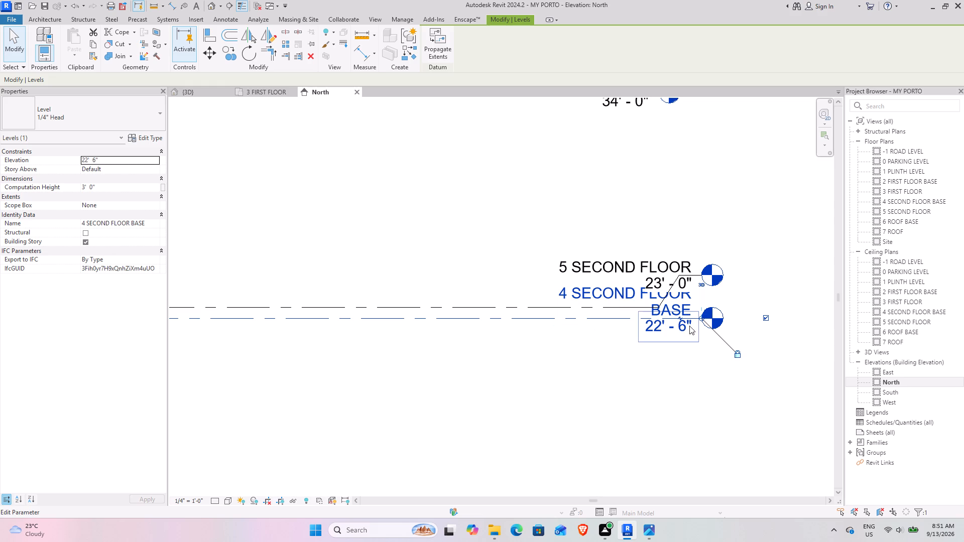
click(678, 317)
scroll(625, 337, down, 10)
middle_drag(586, 394, 571, 359)
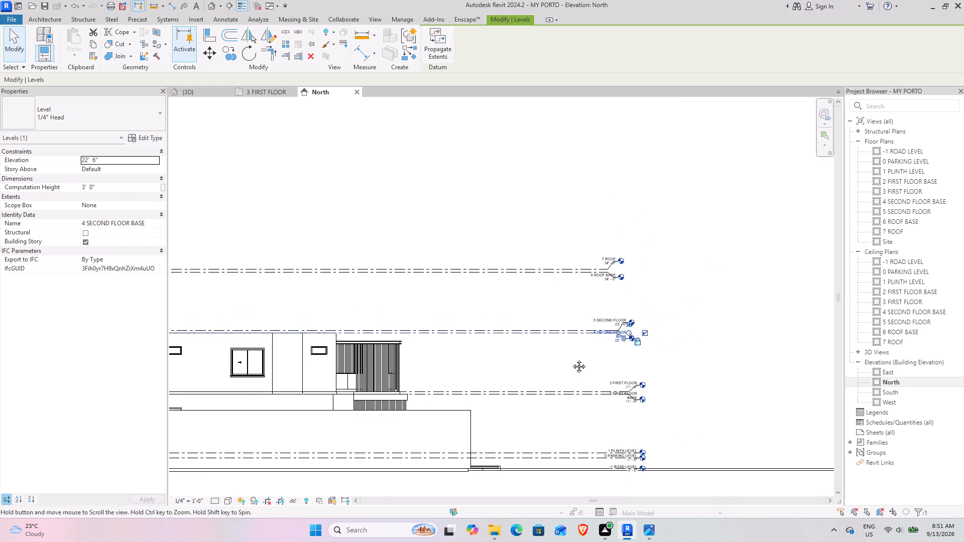
middle_drag(571, 359, 564, 326)
middle_drag(418, 356, 702, 298)
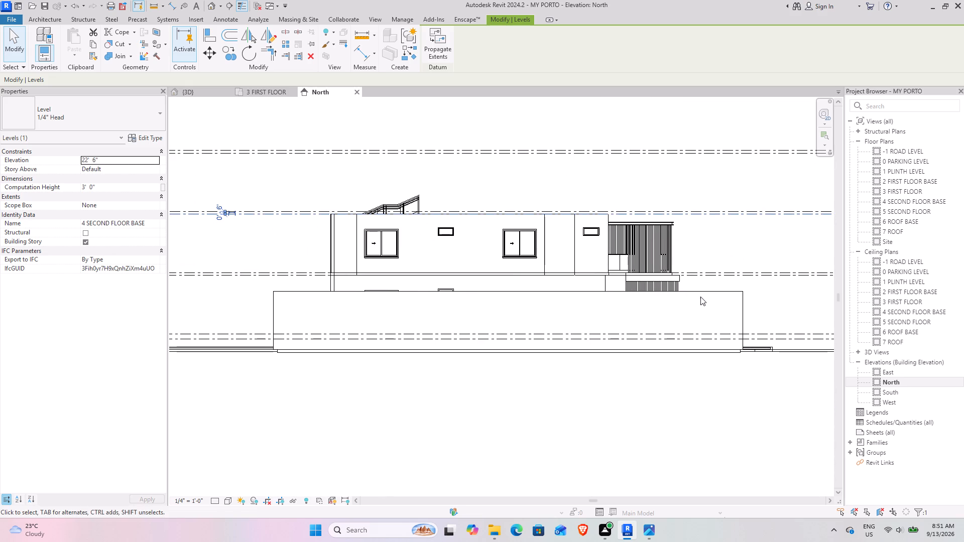
Review the level heads in the North elevation, and view the whole villa in 3D.
middle_drag(700, 297, 538, 290)
scroll(766, 342, up, 6)
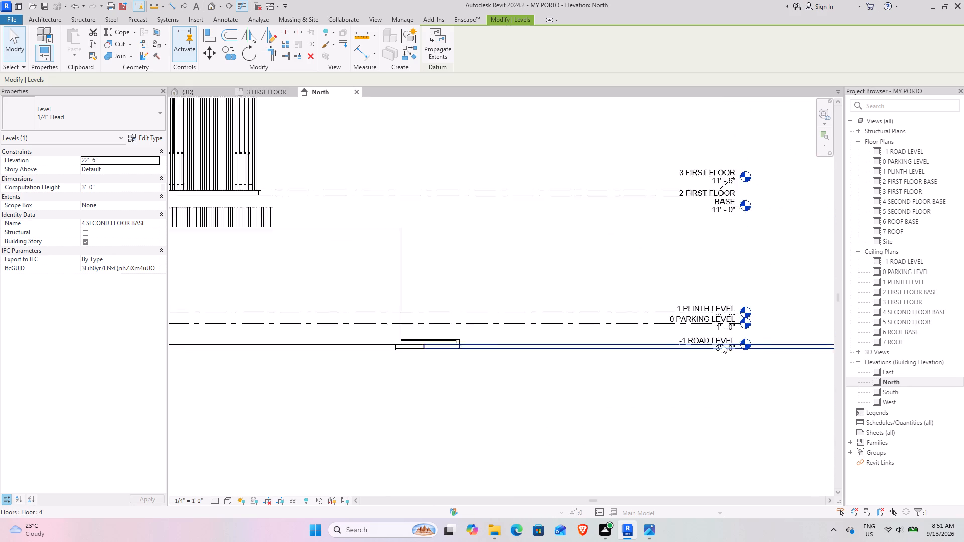
scroll(722, 345, up, 1)
scroll(462, 311, down, 4)
middle_drag(514, 324, 633, 341)
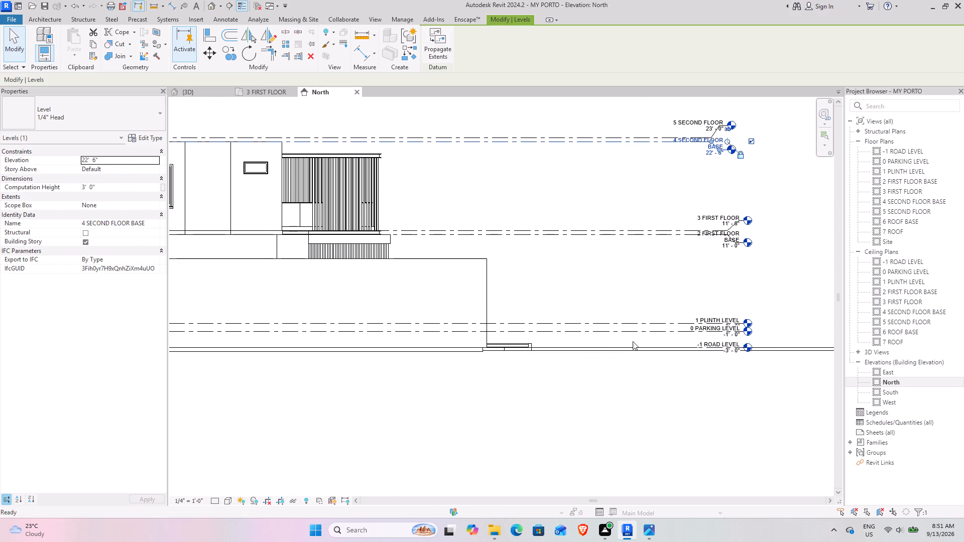
scroll(633, 341, down, 4)
middle_drag(522, 315, 613, 316)
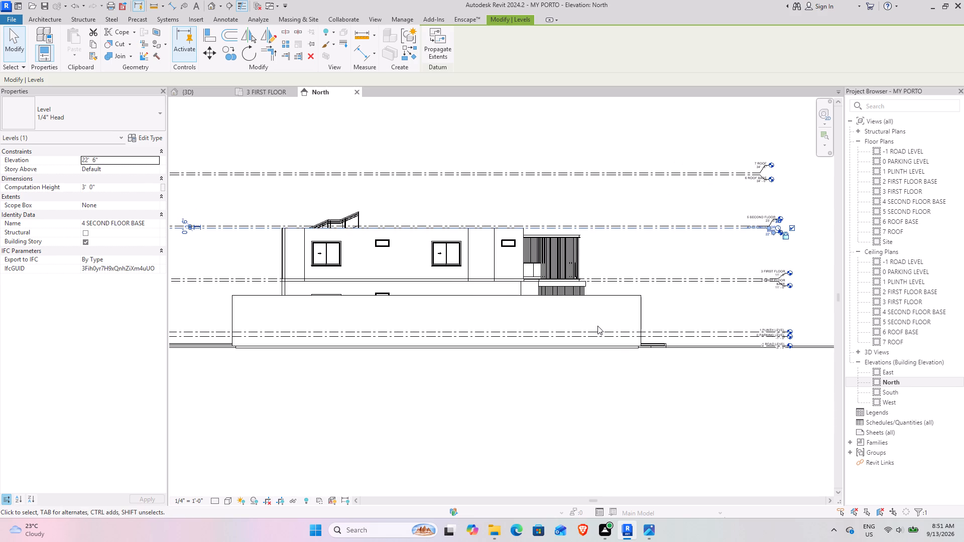
click(194, 87)
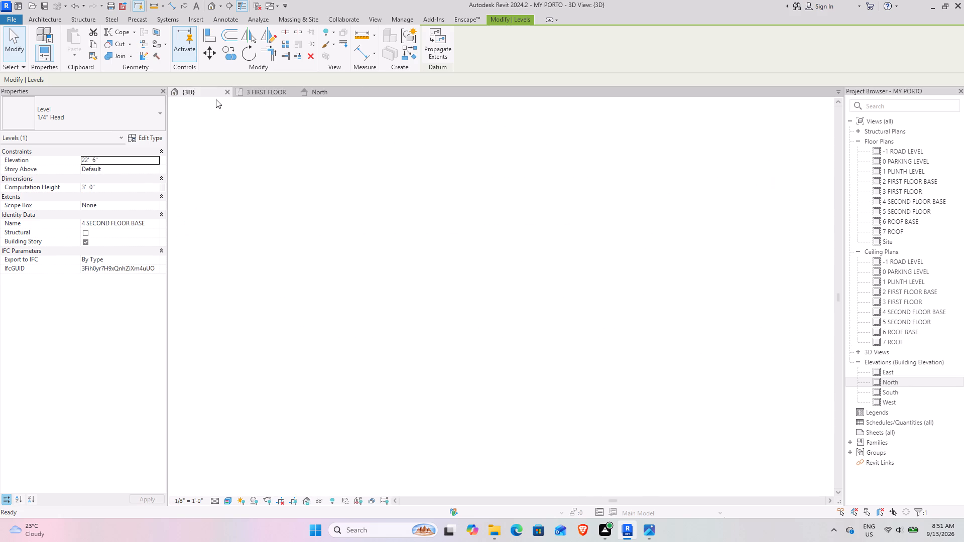
scroll(495, 228, down, 4)
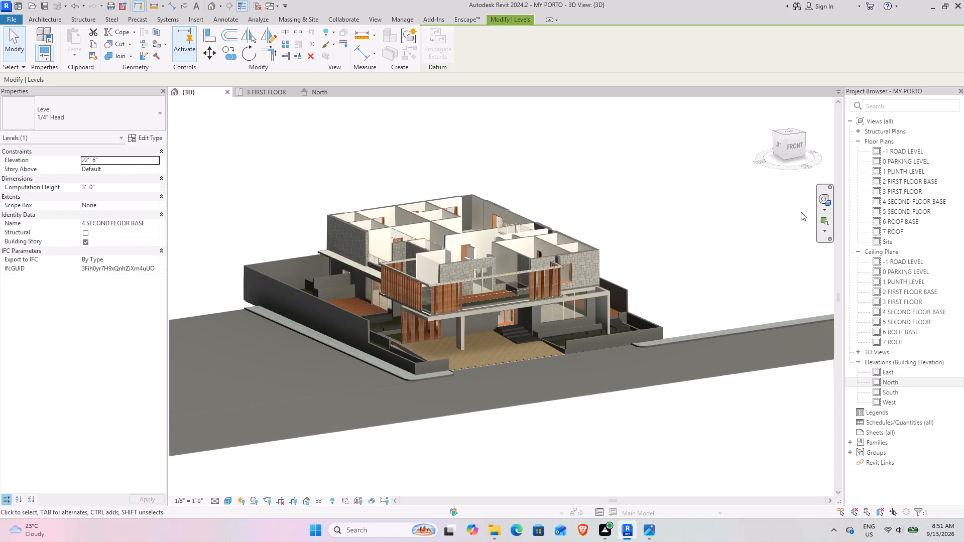
Open the 5 SECOND FLOOR floor plan and set its underlay base level to 3 FIRST FLOOR.
double_click(914, 211)
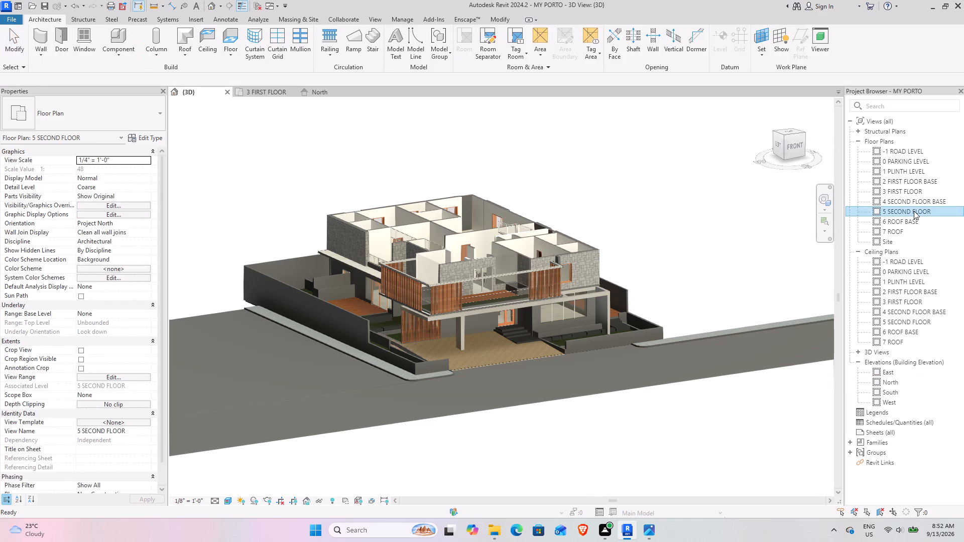
scroll(501, 296, up, 3)
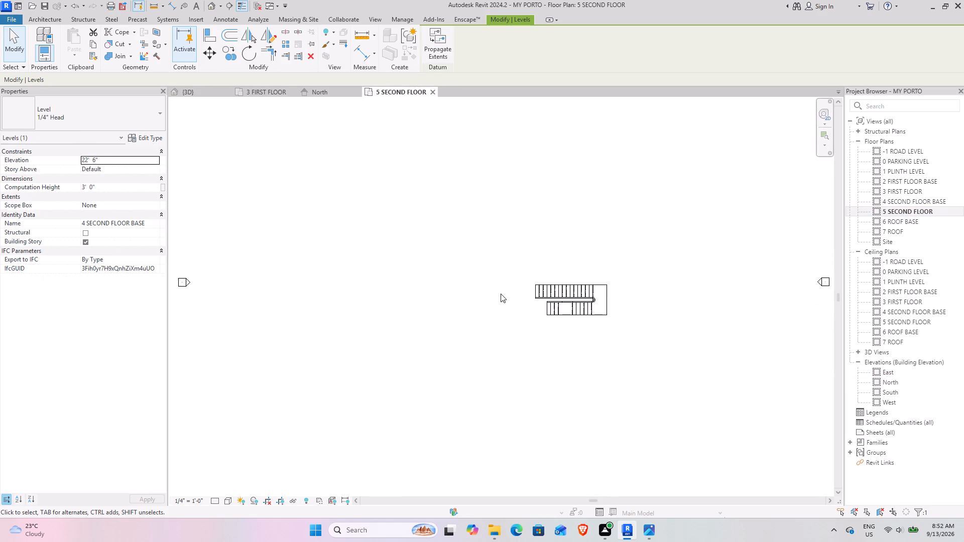
scroll(501, 294, up, 3)
click(338, 170)
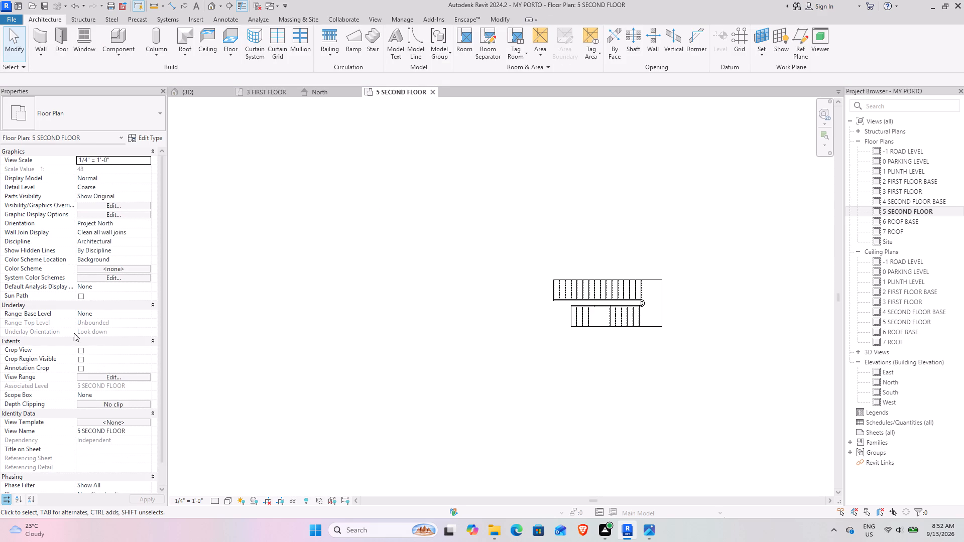
click(149, 314)
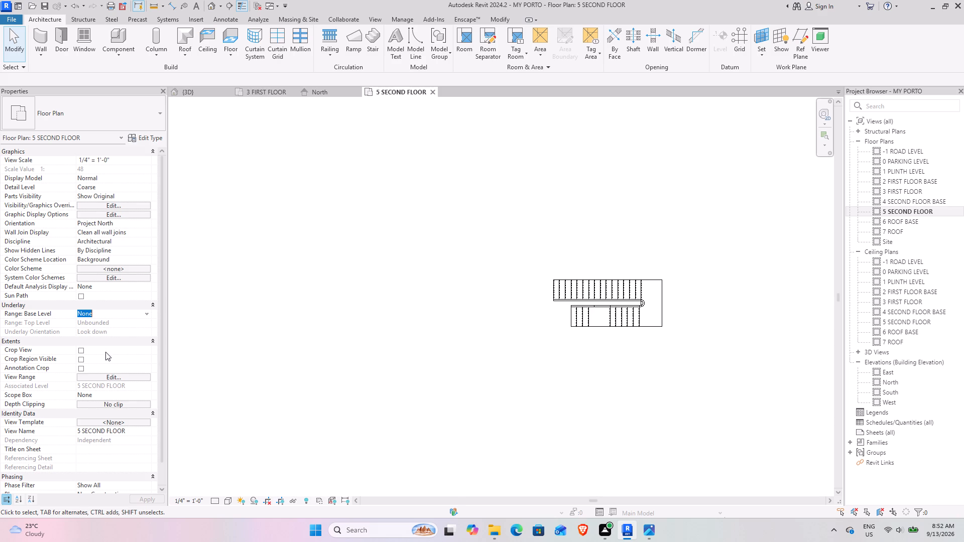
click(98, 359)
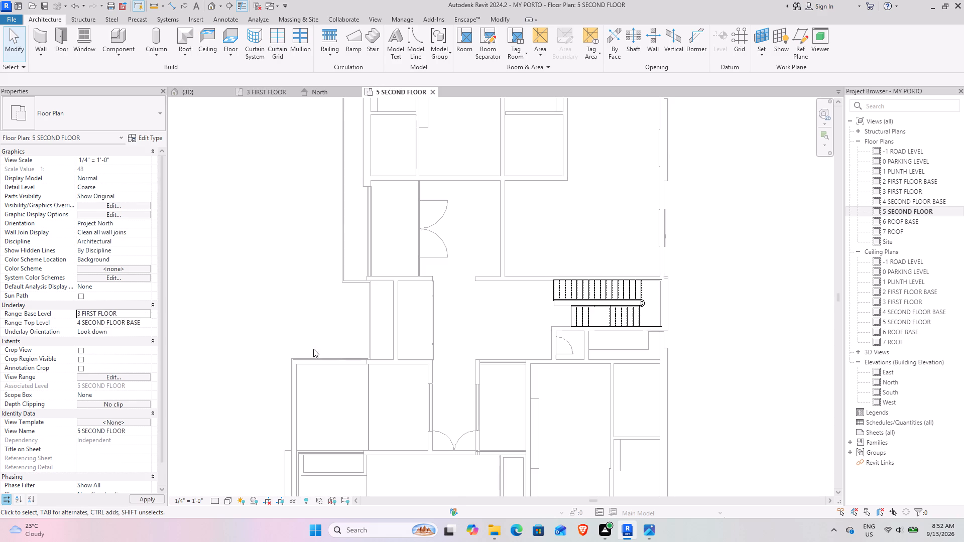
Examine the staircase and the surrounding first-floor walls shown as underlay in the 5 SECOND FLOOR plan.
scroll(460, 322, down, 4)
middle_drag(454, 319, 444, 315)
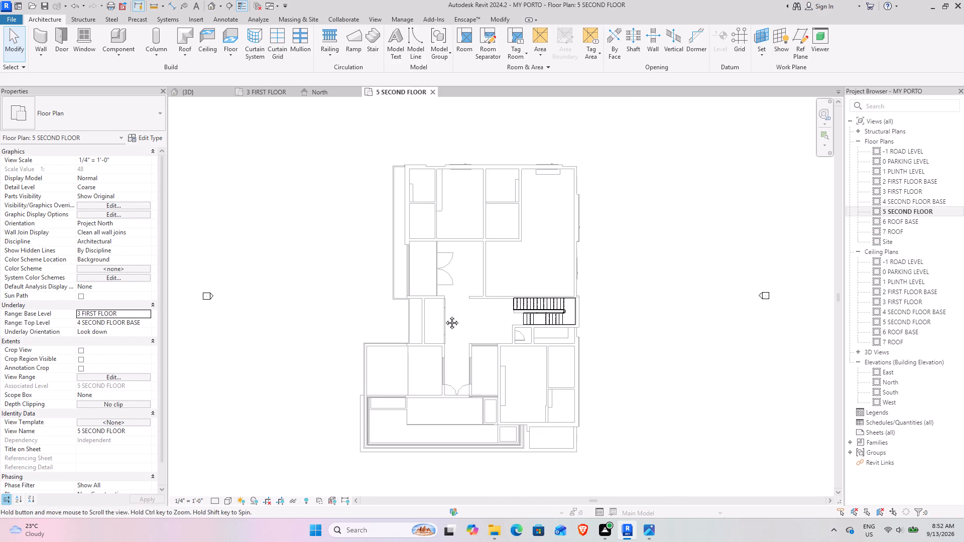
middle_drag(444, 315, 385, 280)
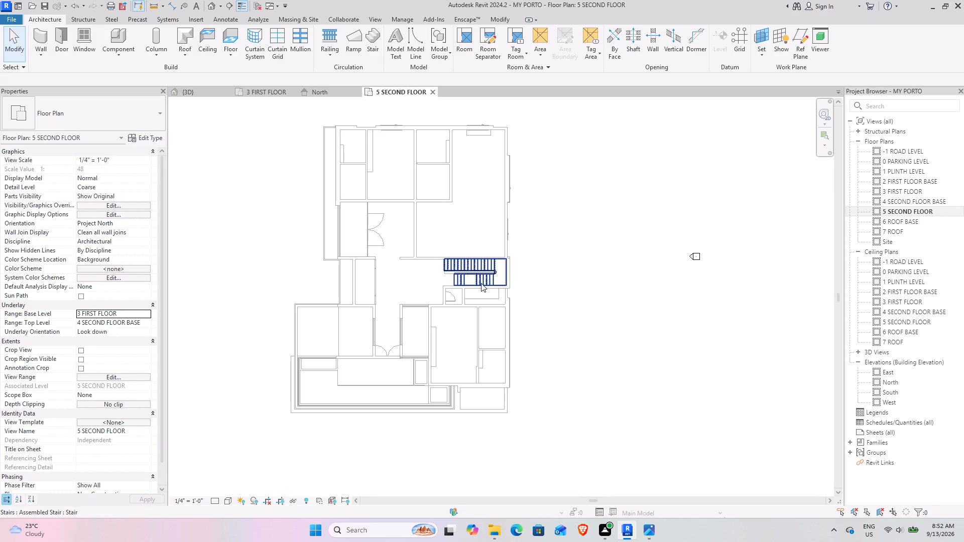
scroll(439, 273, up, 4)
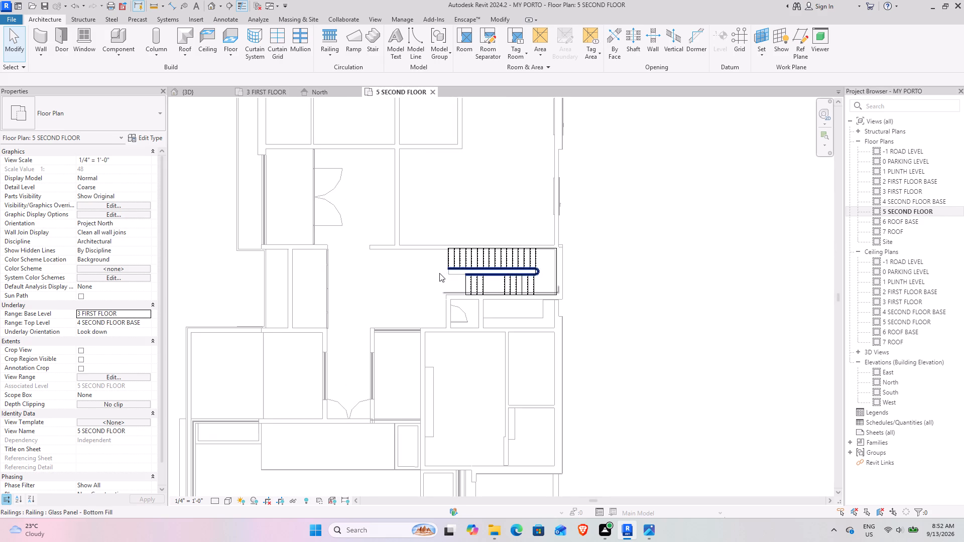
scroll(501, 301, up, 3)
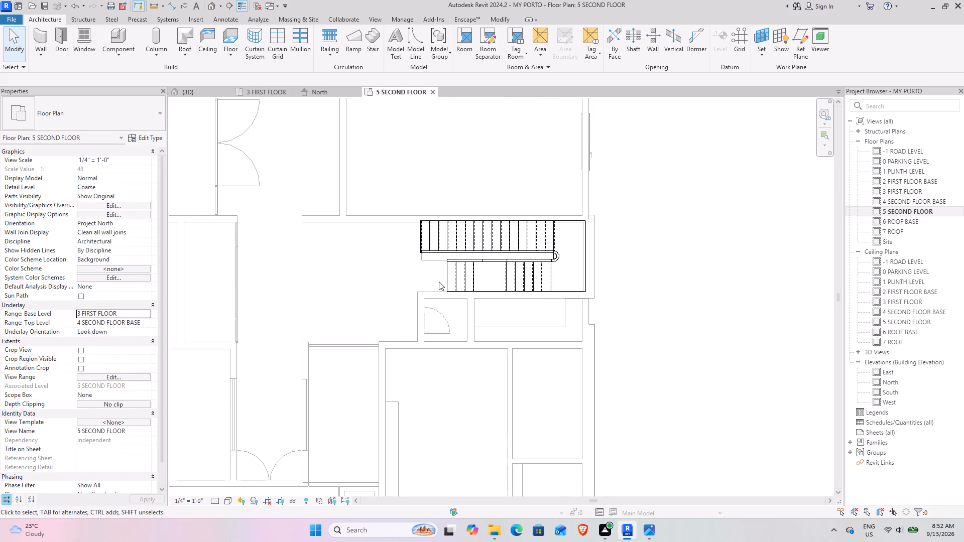
scroll(439, 282, down, 3)
middle_drag(379, 248, 386, 260)
scroll(386, 260, down, 4)
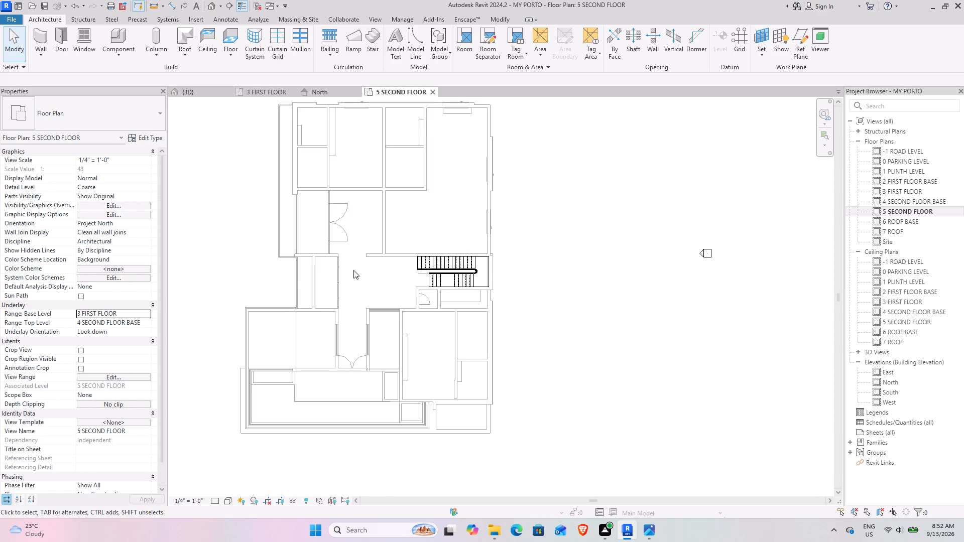
middle_drag(353, 270, 381, 265)
In the 3 FIRST FLOOR plan, examine the lift wall corner beside the stairs and the adjacent second-floor drawing as alignment references.
click(277, 92)
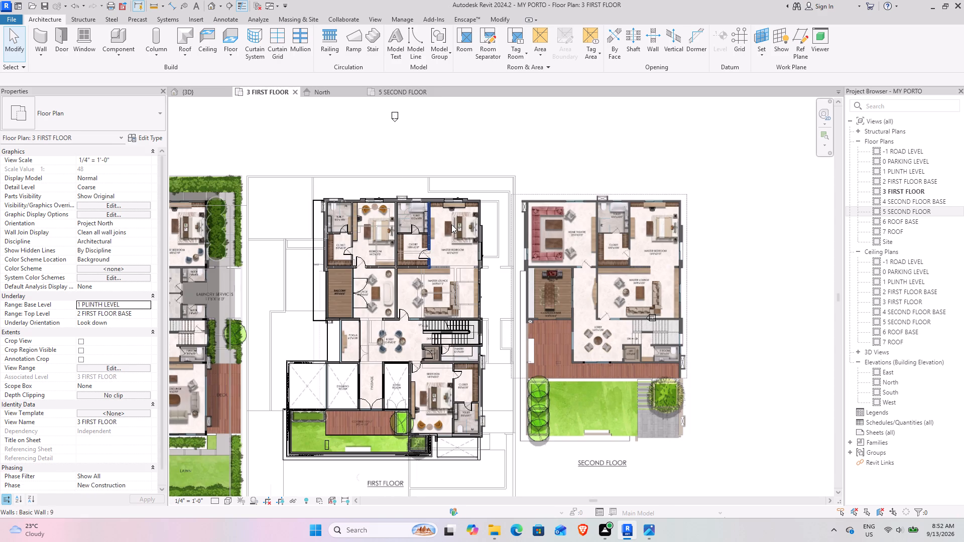
scroll(451, 357, up, 3)
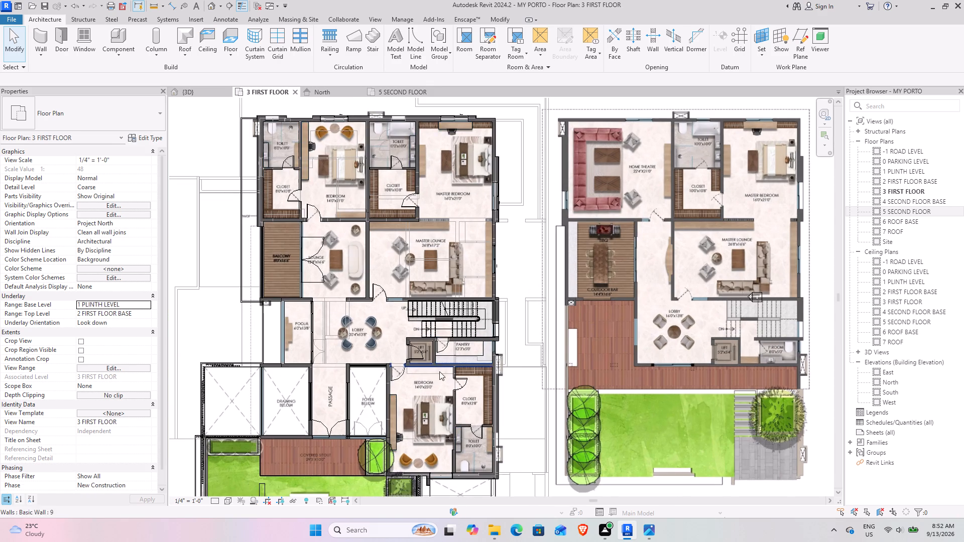
middle_drag(431, 369, 385, 323)
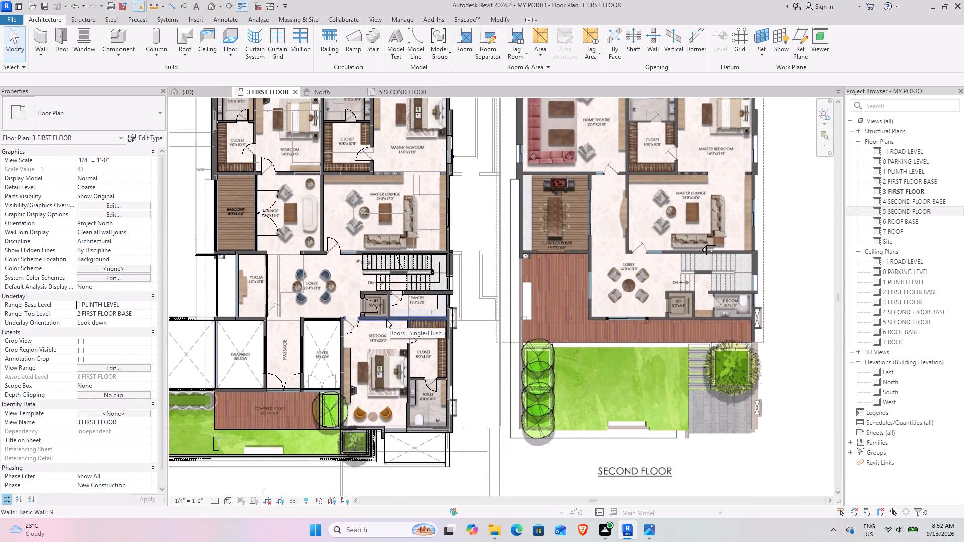
scroll(392, 291, up, 9)
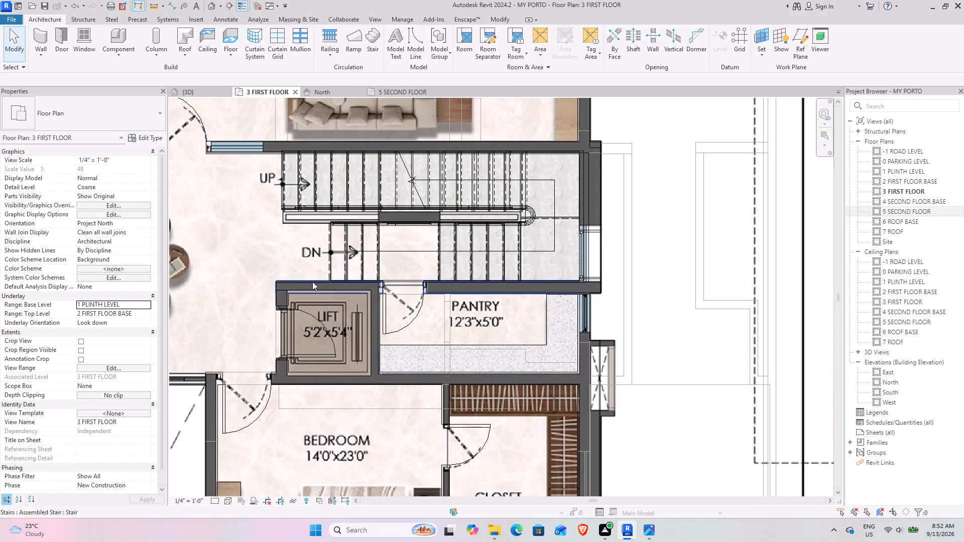
scroll(274, 282, up, 15)
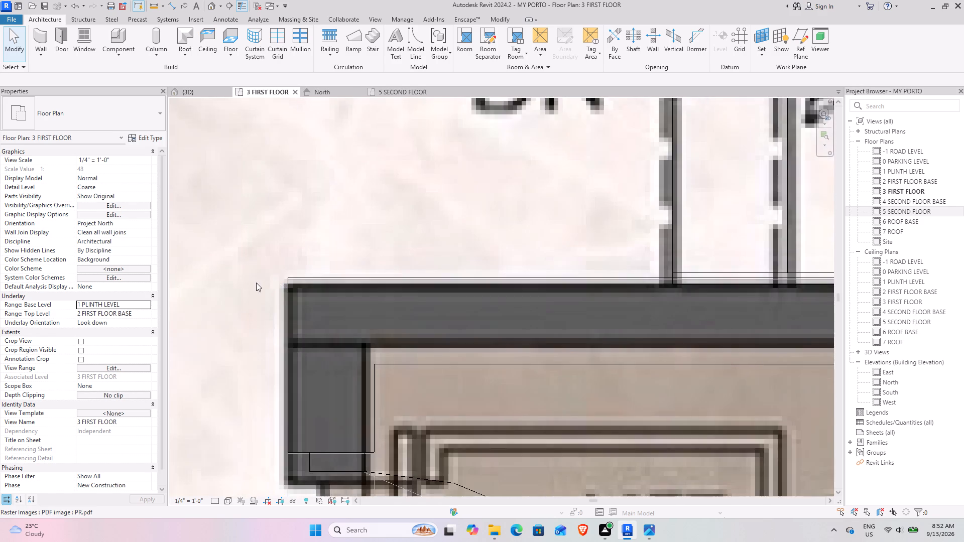
scroll(311, 244, down, 5)
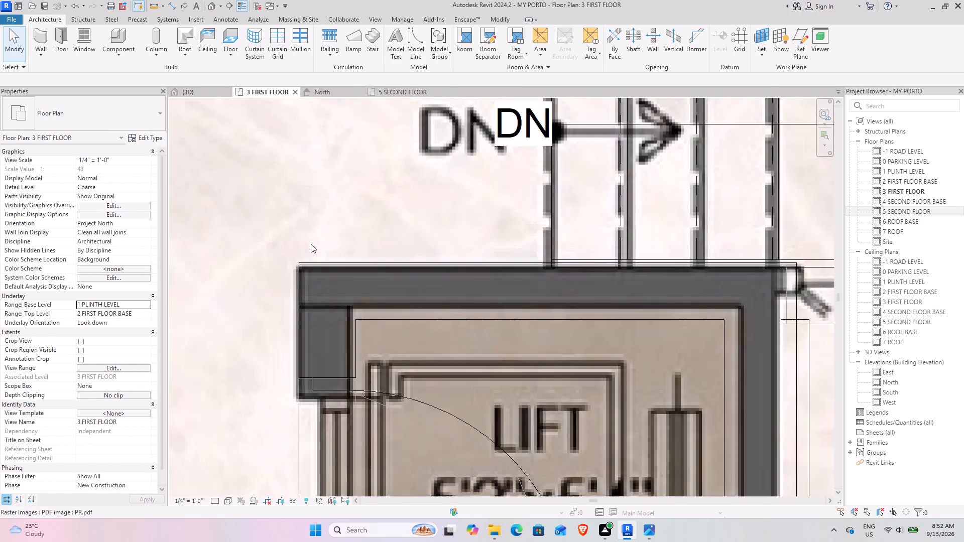
scroll(311, 244, down, 13)
middle_drag(404, 239, 248, 236)
scroll(251, 241, down, 5)
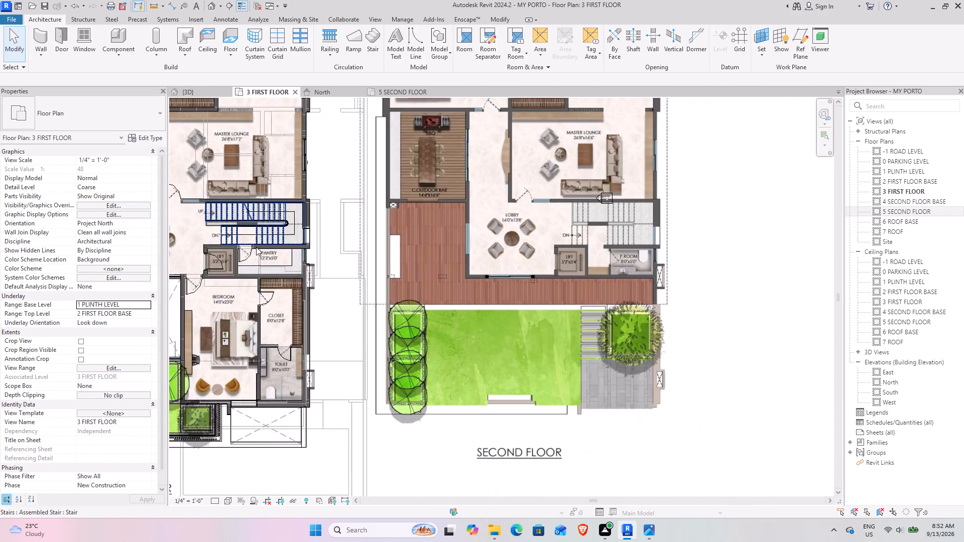
scroll(256, 247, down, 3)
middle_drag(278, 240, 360, 241)
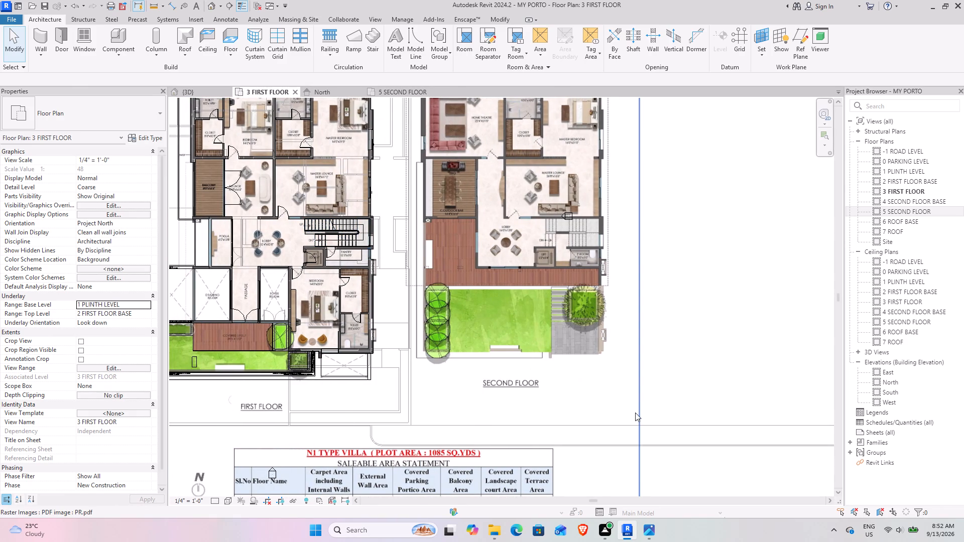
Copy the PR.pdf floor plan image from 3 FIRST FLOOR and paste it into the 5 SECOND FLOOR plan.
click(635, 413)
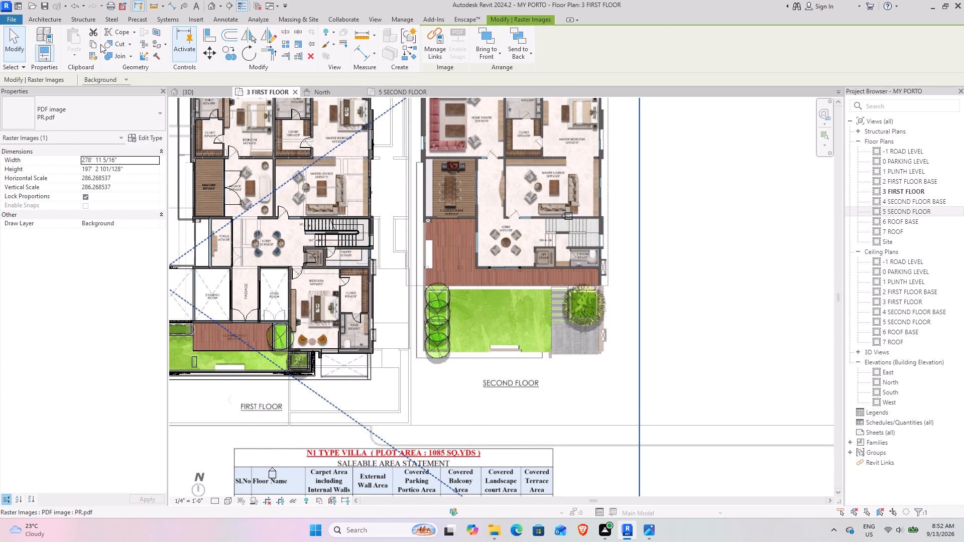
click(94, 44)
click(399, 91)
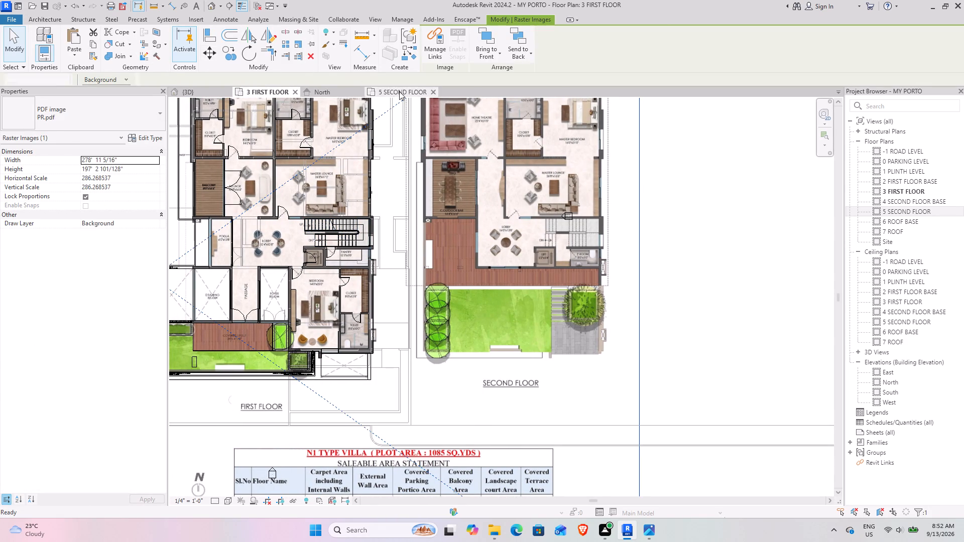
click(77, 42)
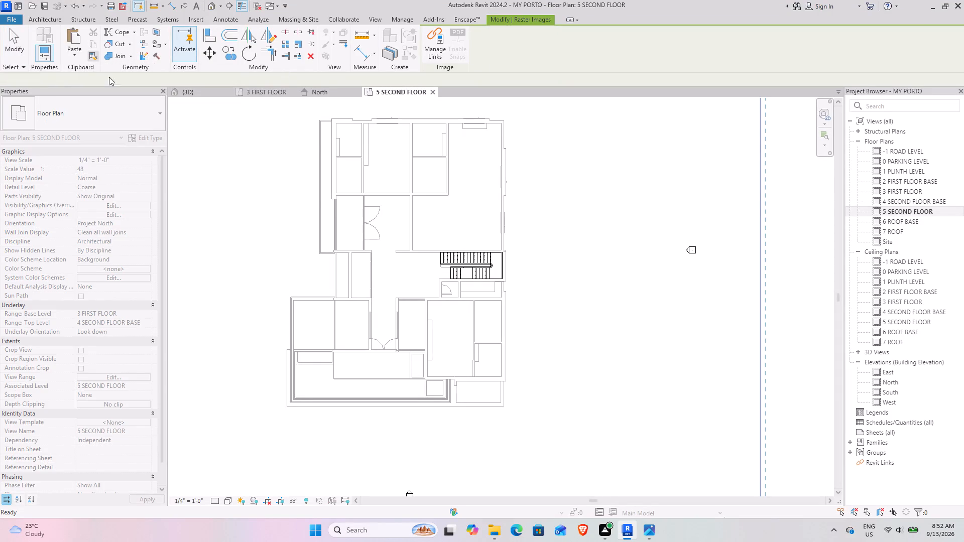
click(247, 439)
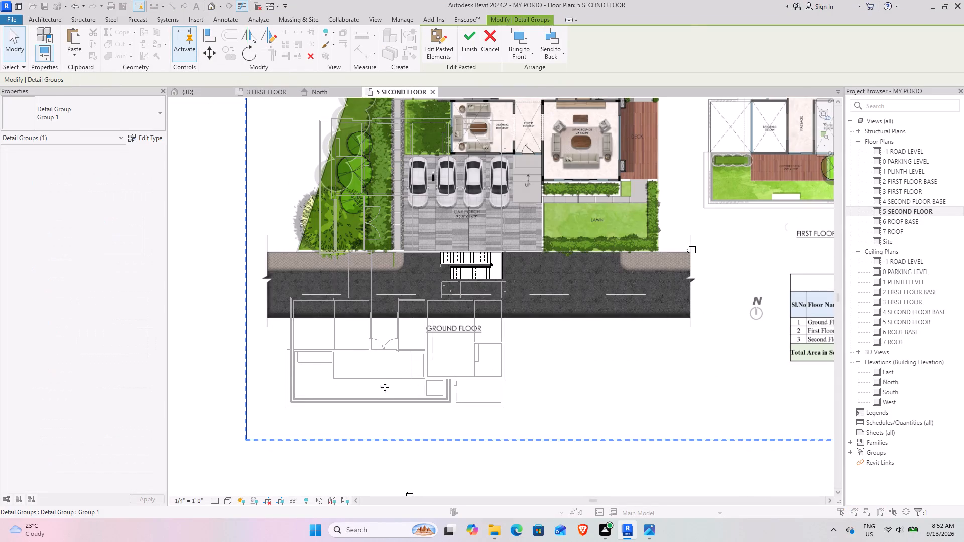
Move the pasted plan image so the second-floor drawing's lift wall corner beside the stairs lands on the matching underlay wall corner.
middle_drag(492, 319, 302, 392)
scroll(301, 389, down, 4)
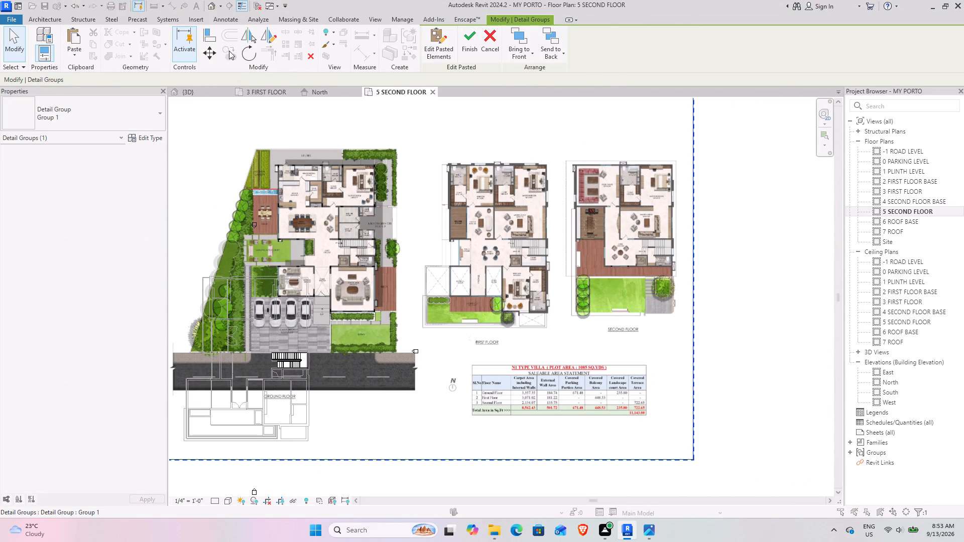
click(204, 60)
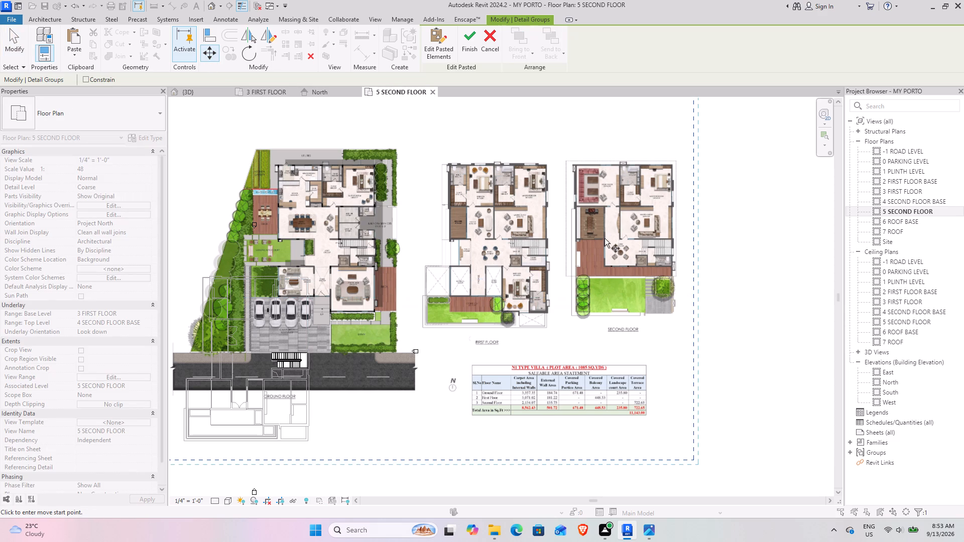
scroll(634, 226, up, 8)
scroll(667, 300, up, 9)
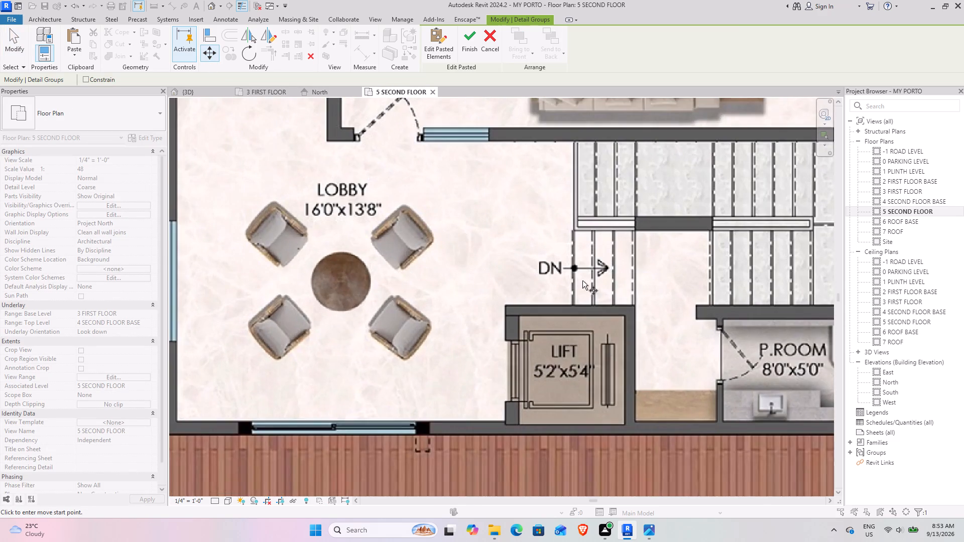
scroll(492, 301, up, 12)
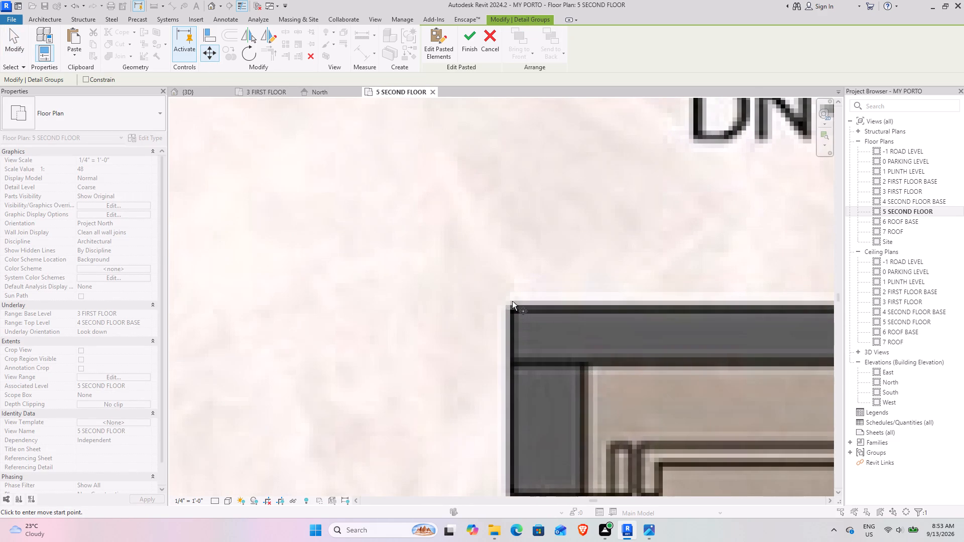
click(512, 303)
scroll(434, 327, down, 3)
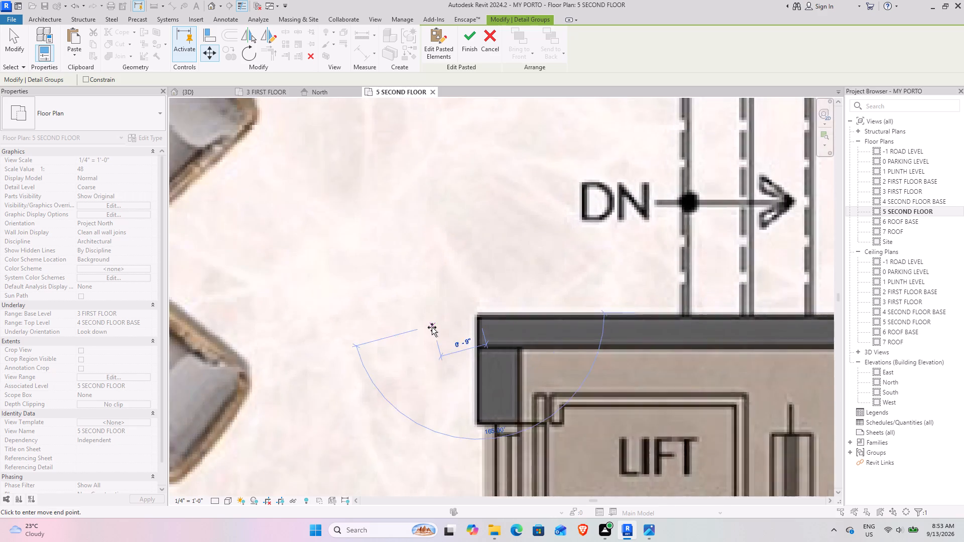
scroll(432, 327, down, 20)
scroll(432, 327, down, 2)
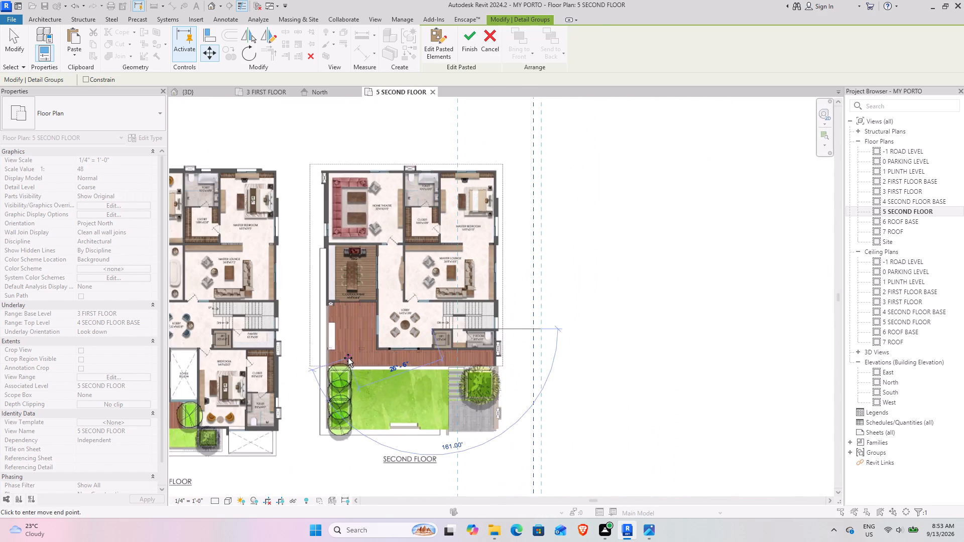
middle_drag(348, 358, 739, 233)
middle_drag(444, 318, 830, 187)
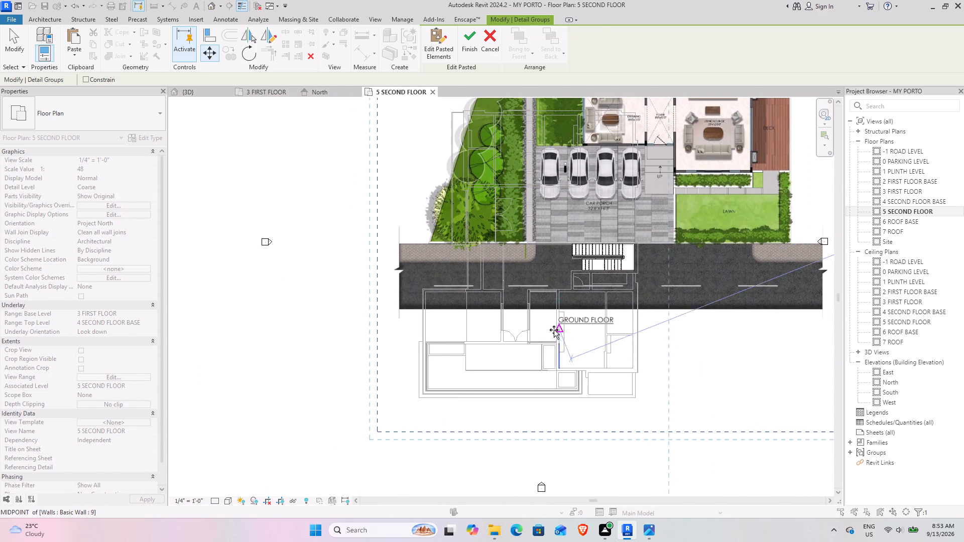
scroll(535, 325, up, 4)
scroll(587, 259, up, 4)
scroll(622, 230, up, 4)
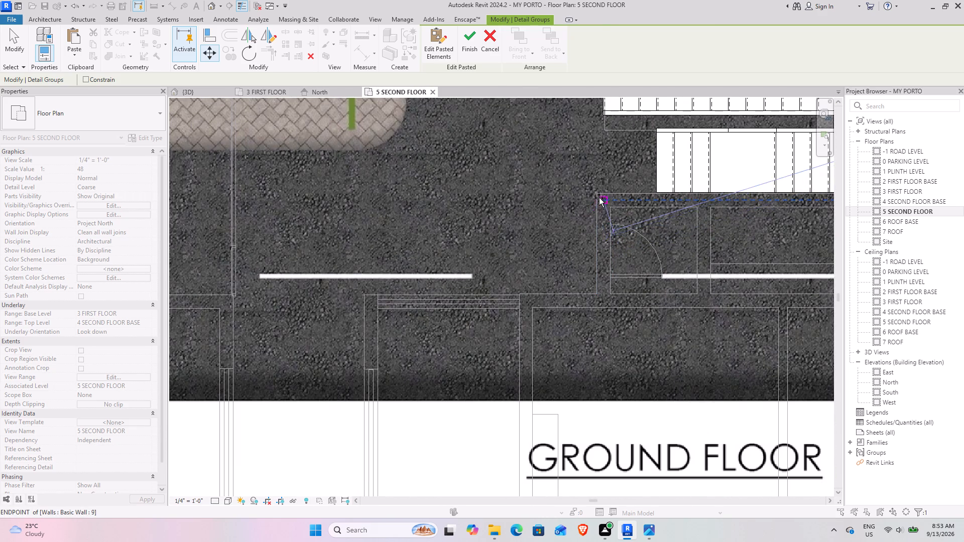
click(599, 195)
scroll(650, 219, down, 17)
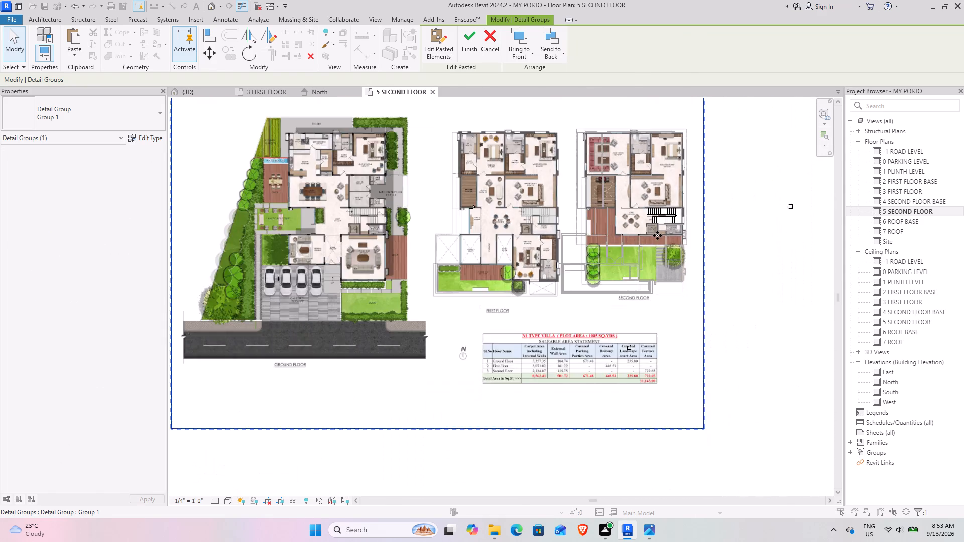
scroll(657, 235, down, 4)
middle_drag(658, 236, 579, 282)
scroll(562, 277, up, 16)
scroll(581, 284, down, 4)
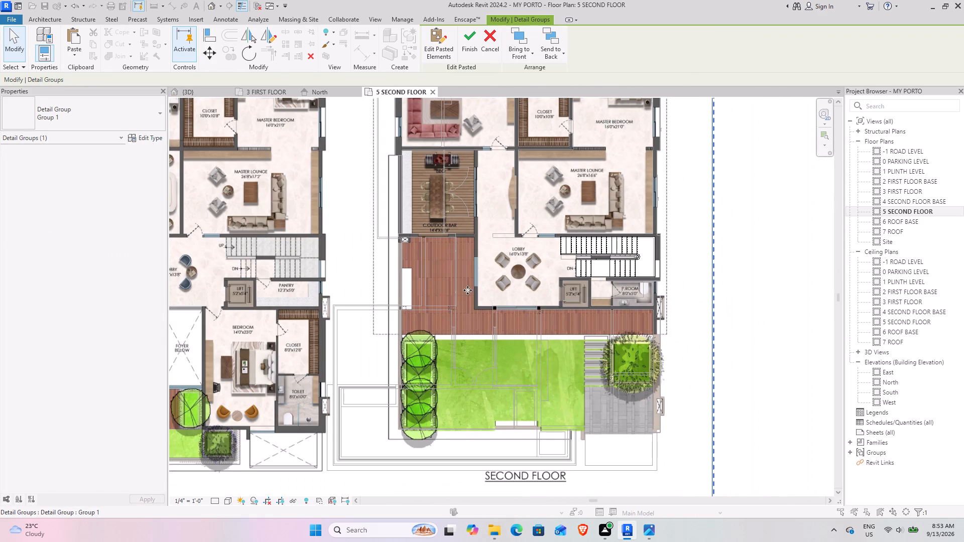
key(Escape)
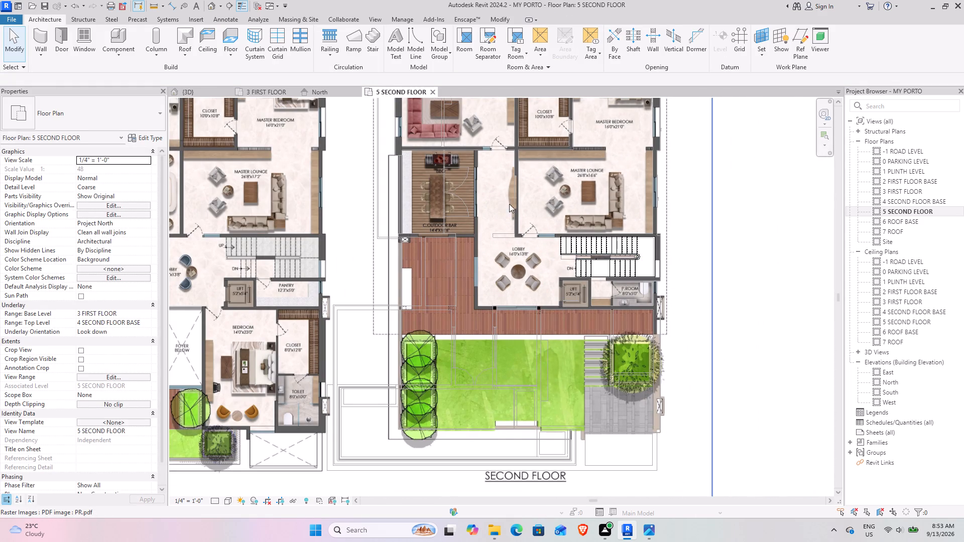
Examine how the staircase and lift walls in the plan image line up with the underlay.
scroll(457, 211, up, 4)
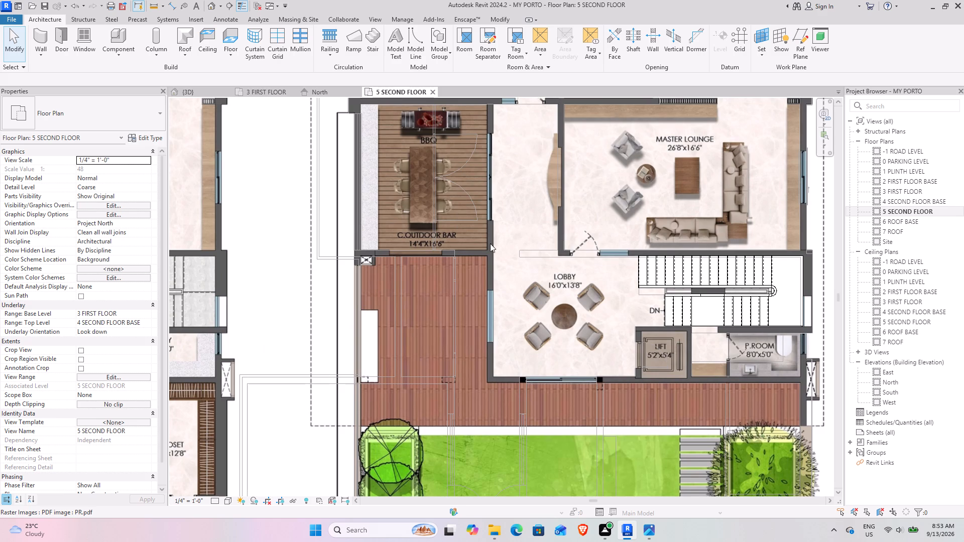
middle_drag(623, 254, 426, 260)
scroll(439, 345, up, 4)
scroll(533, 341, up, 2)
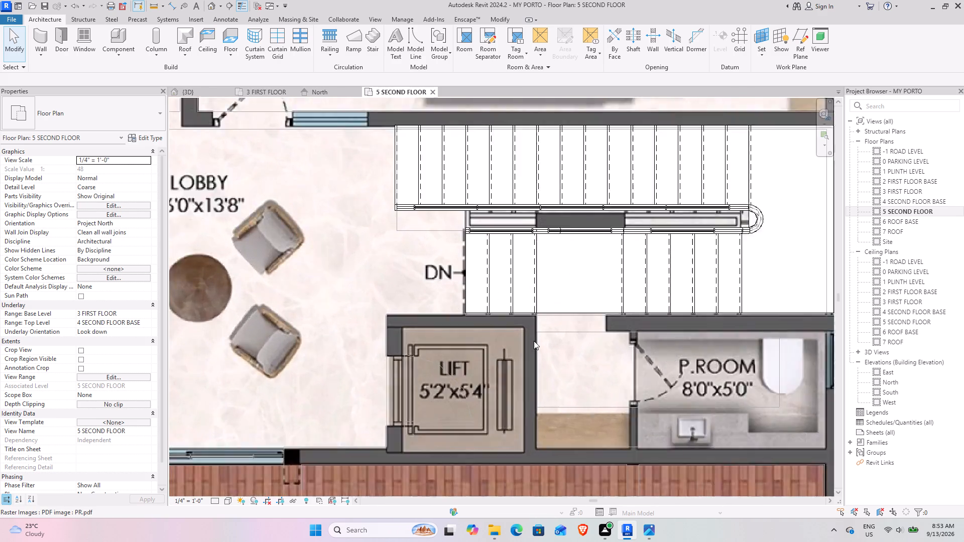
scroll(534, 341, up, 3)
middle_drag(554, 309, 599, 422)
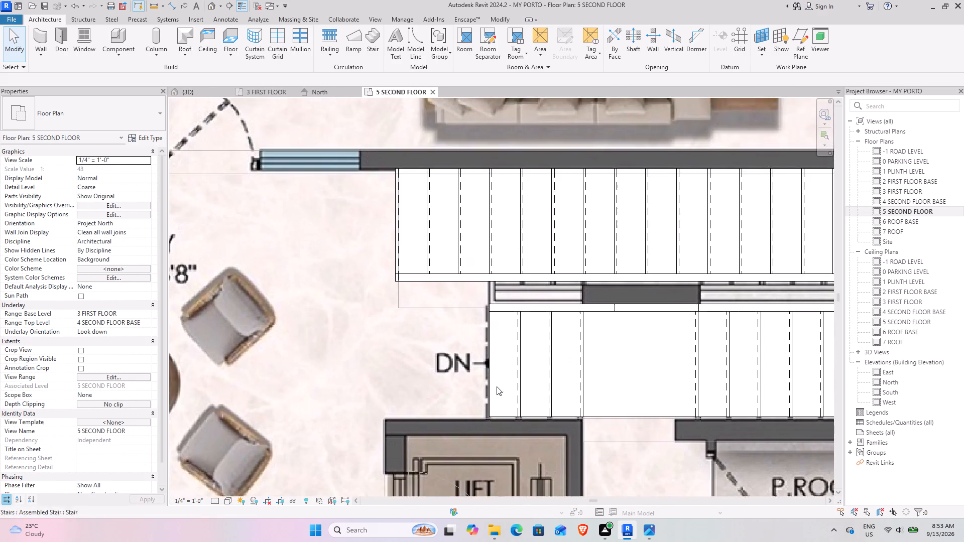
scroll(314, 309, down, 4)
middle_drag(292, 305, 451, 361)
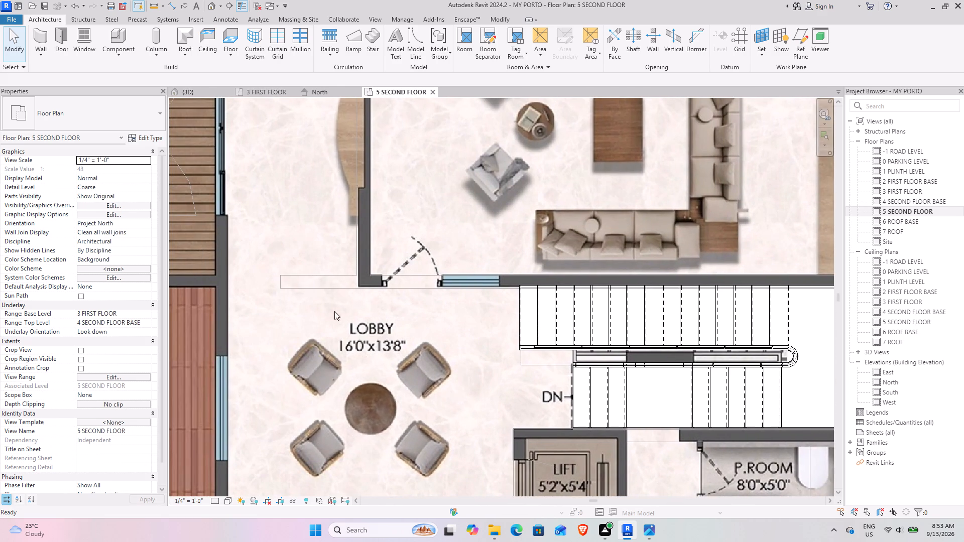
Examine the image's alignment with the underlay along the lobby, master lounge, master bedroom and home theatre walls.
middle_drag(404, 290, 368, 330)
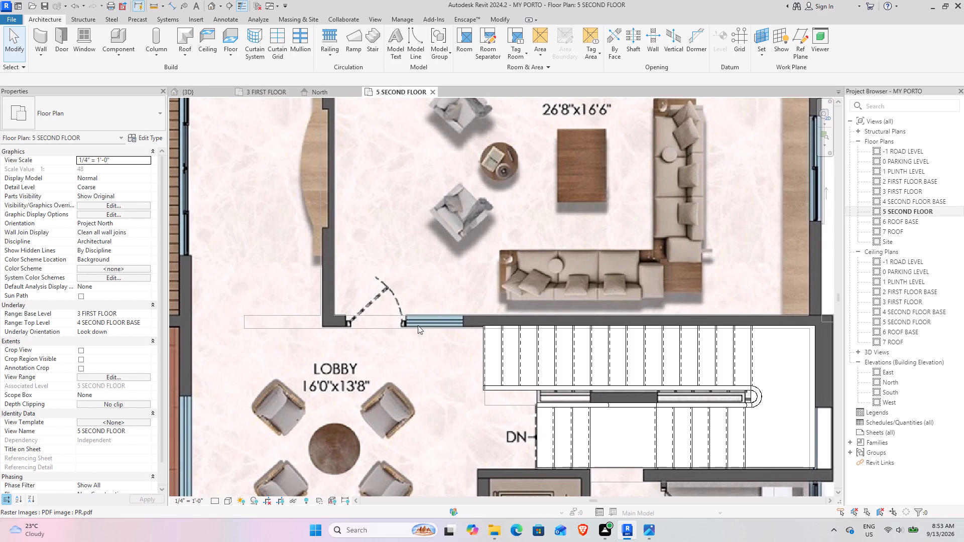
middle_drag(455, 322, 335, 338)
middle_drag(493, 266, 416, 374)
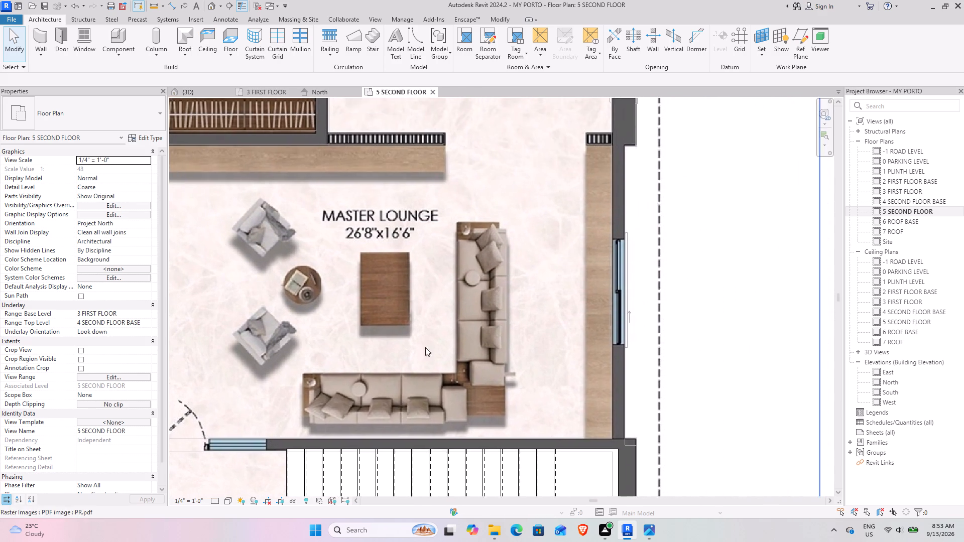
middle_drag(524, 276, 458, 398)
middle_drag(584, 212, 569, 304)
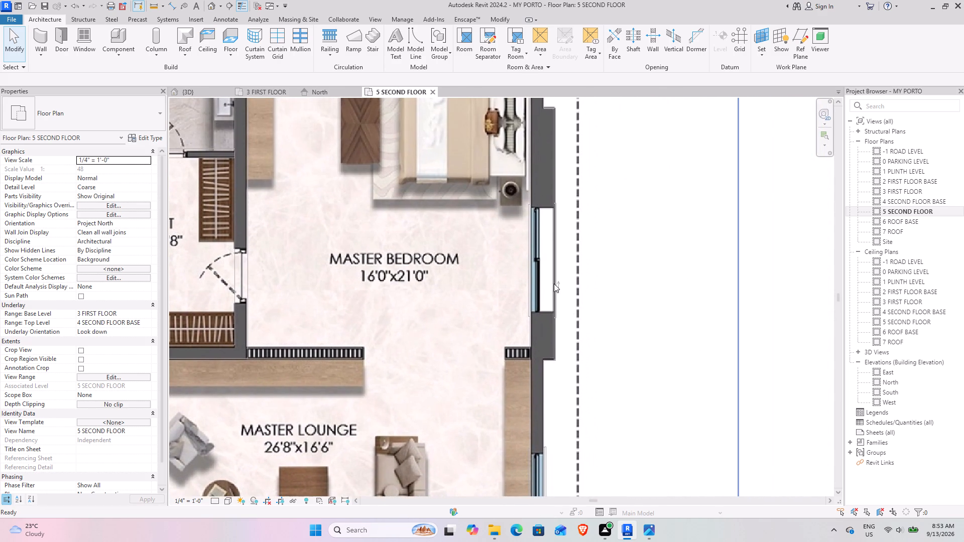
scroll(547, 188, up, 8)
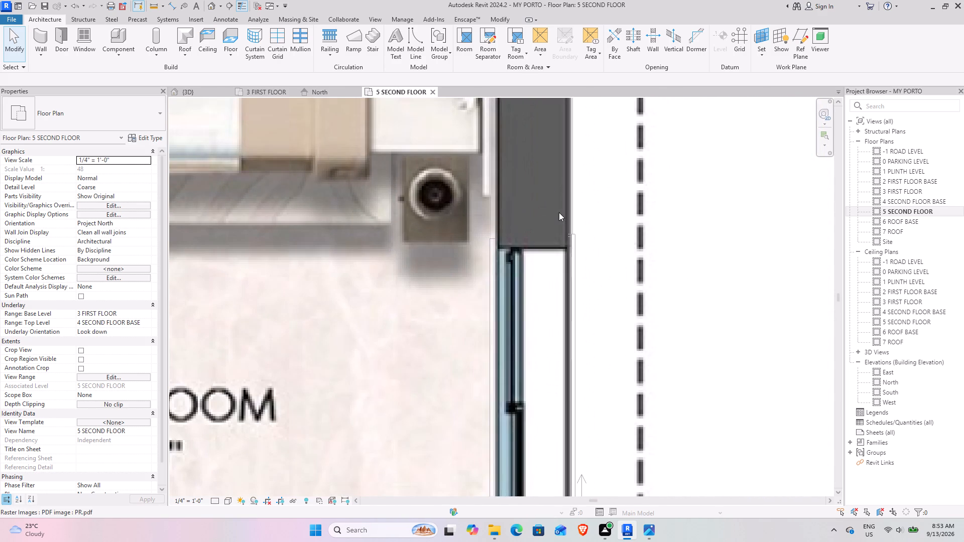
scroll(557, 213, down, 4)
middle_drag(547, 231, 545, 423)
middle_drag(537, 239, 549, 369)
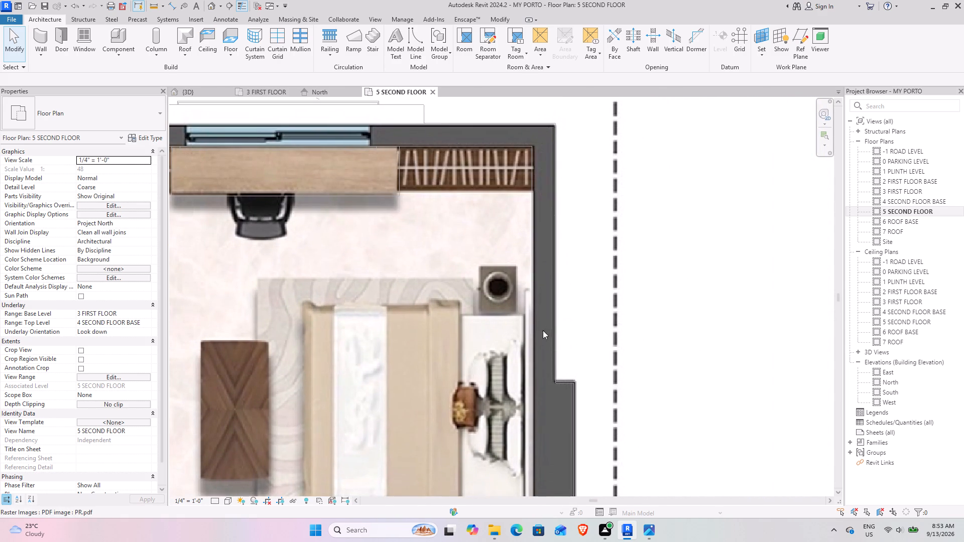
scroll(484, 235, down, 3)
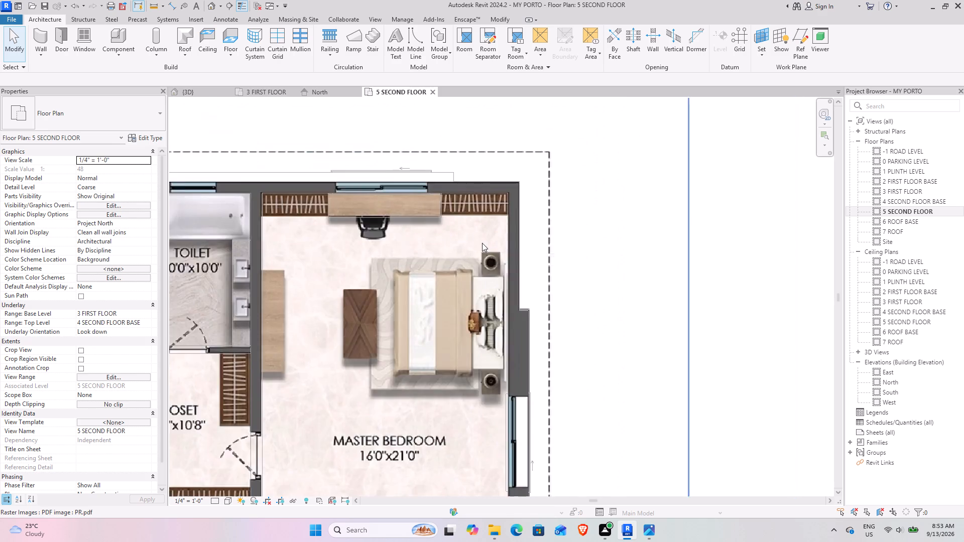
scroll(482, 243, down, 6)
middle_drag(267, 345, 560, 209)
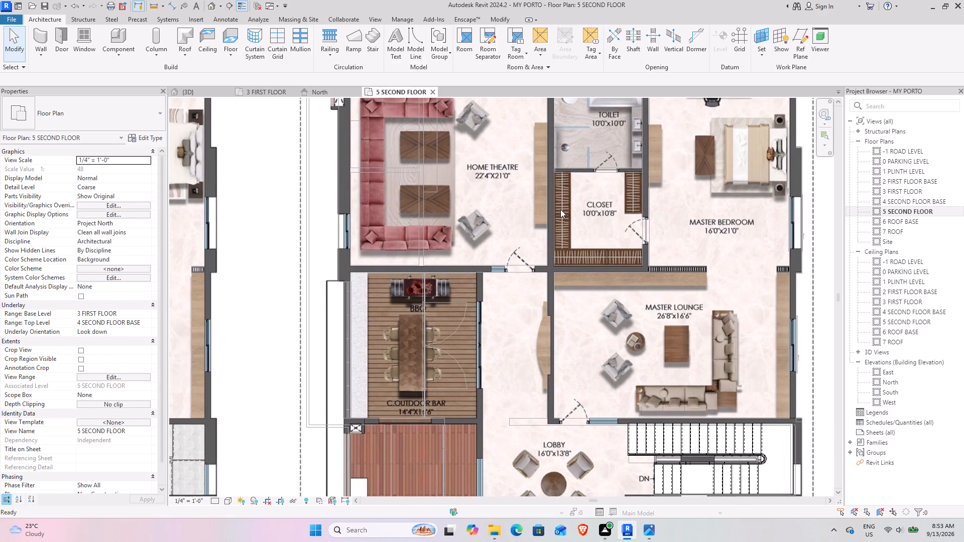
middle_drag(560, 209, 468, 241)
scroll(468, 241, down, 9)
Pin the PR.pdf plan image in place in the 5 SECOND FLOOR plan.
click(529, 140)
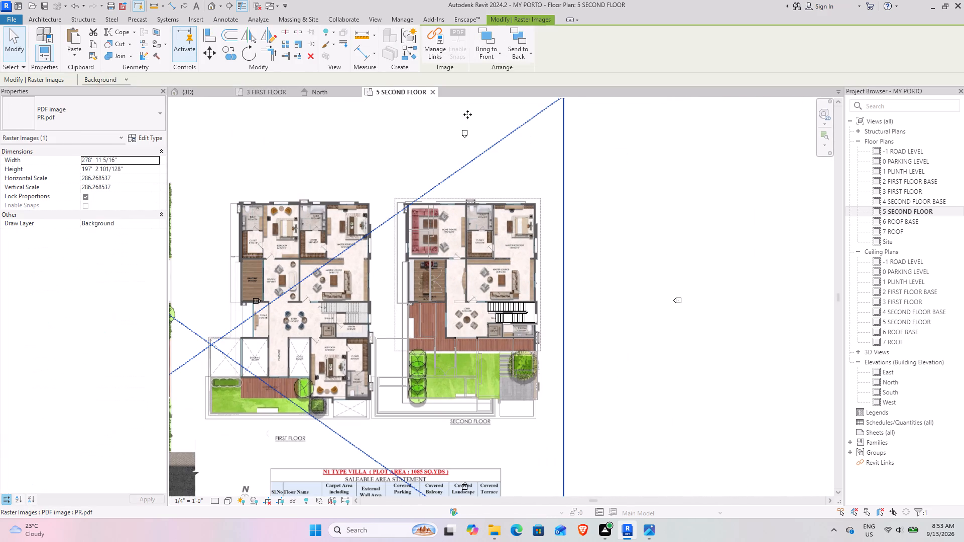
click(311, 39)
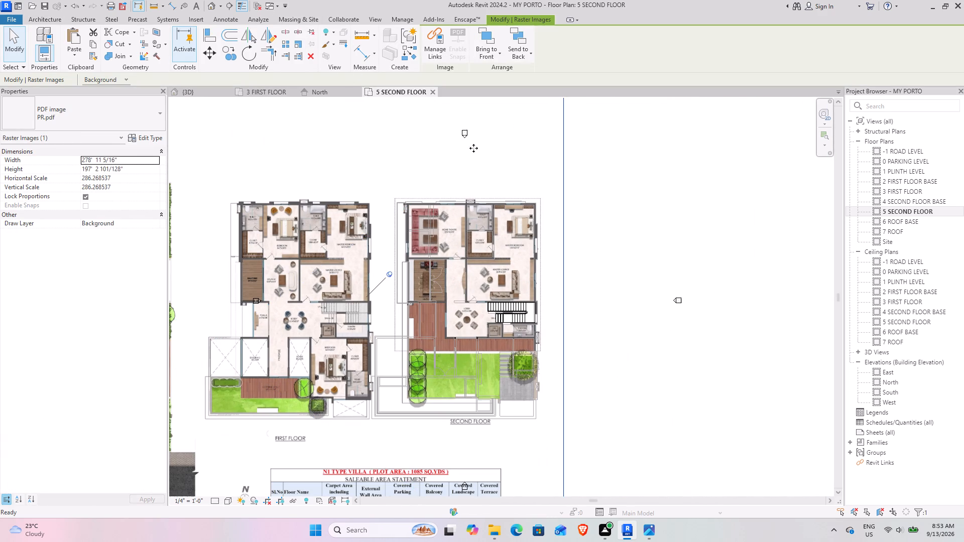
click(593, 256)
Examine the terrace lawn, planters and paved area of the second-floor drawing against the first-floor underlay walls.
scroll(465, 299, up, 4)
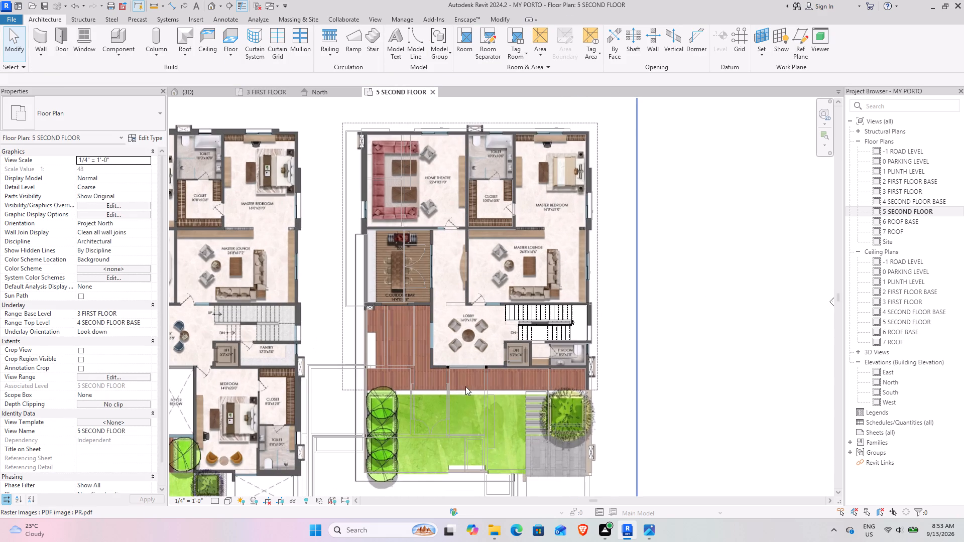
middle_drag(460, 380, 490, 246)
scroll(574, 285, up, 5)
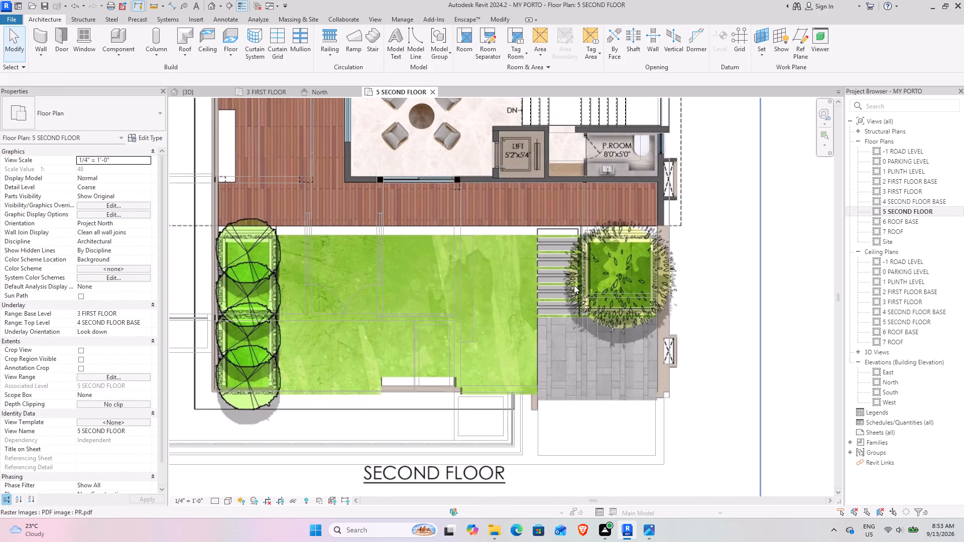
middle_drag(501, 258, 526, 302)
scroll(519, 299, down, 5)
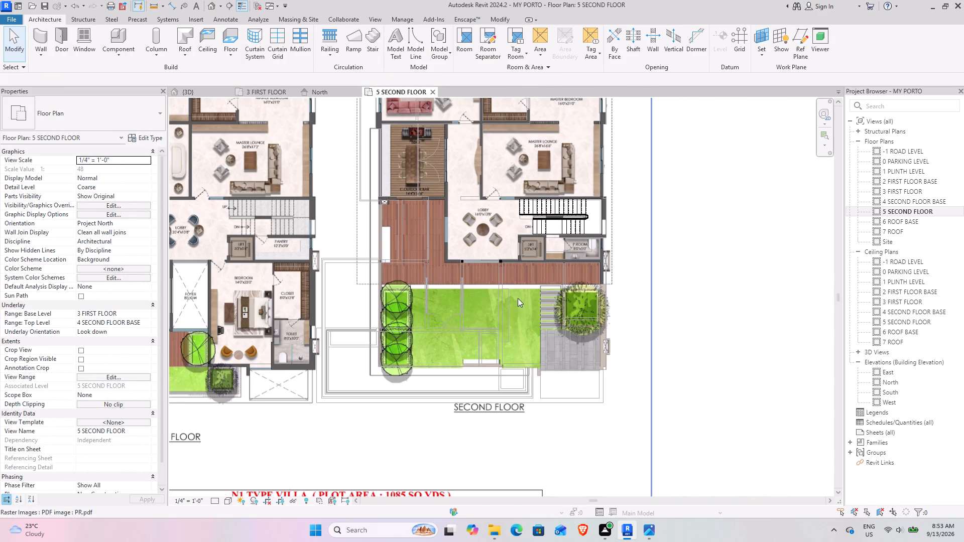
scroll(549, 411, up, 9)
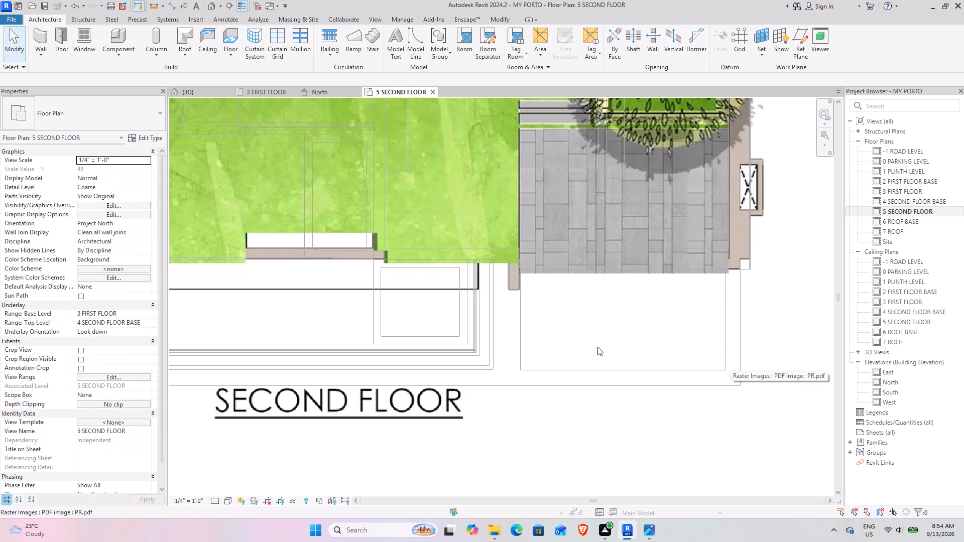
scroll(667, 340, down, 4)
middle_drag(667, 340, 706, 357)
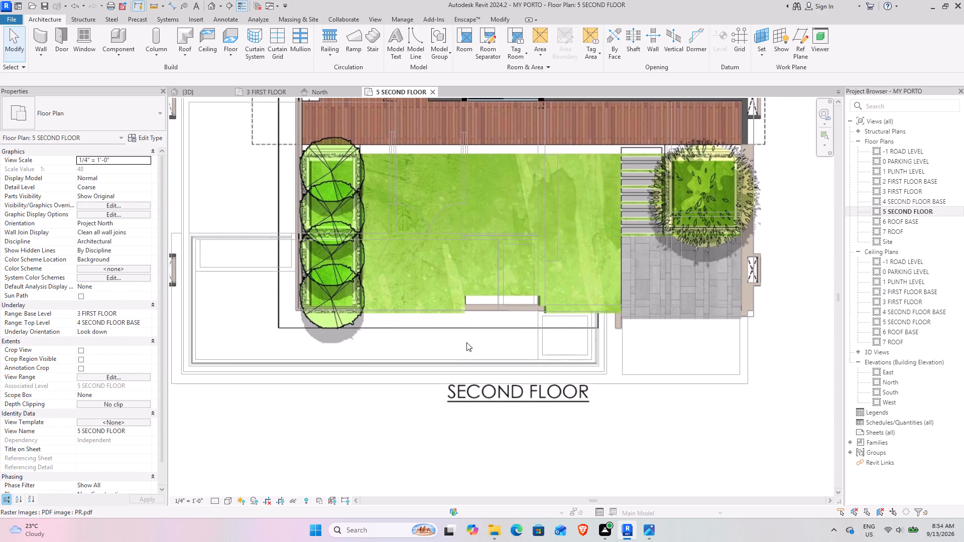
middle_drag(594, 322, 565, 332)
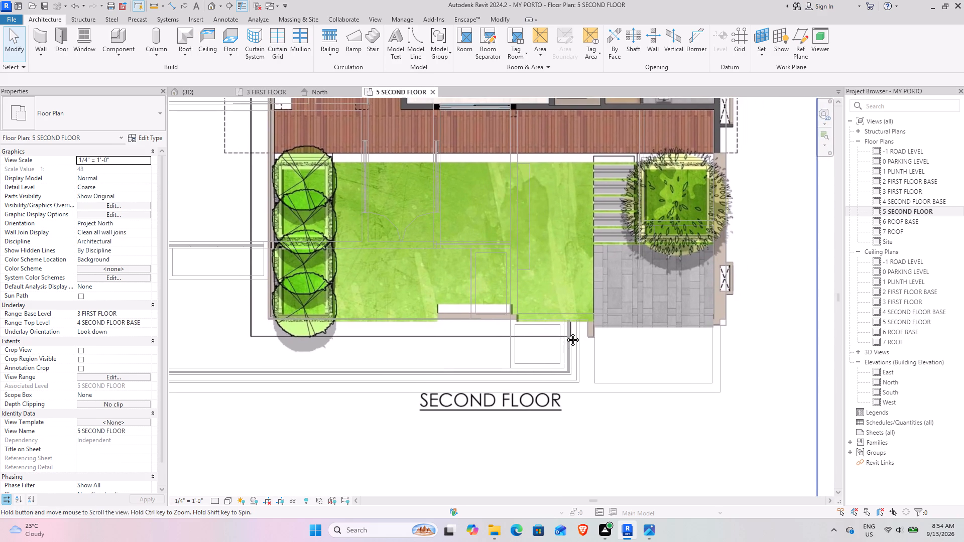
middle_drag(565, 332, 563, 336)
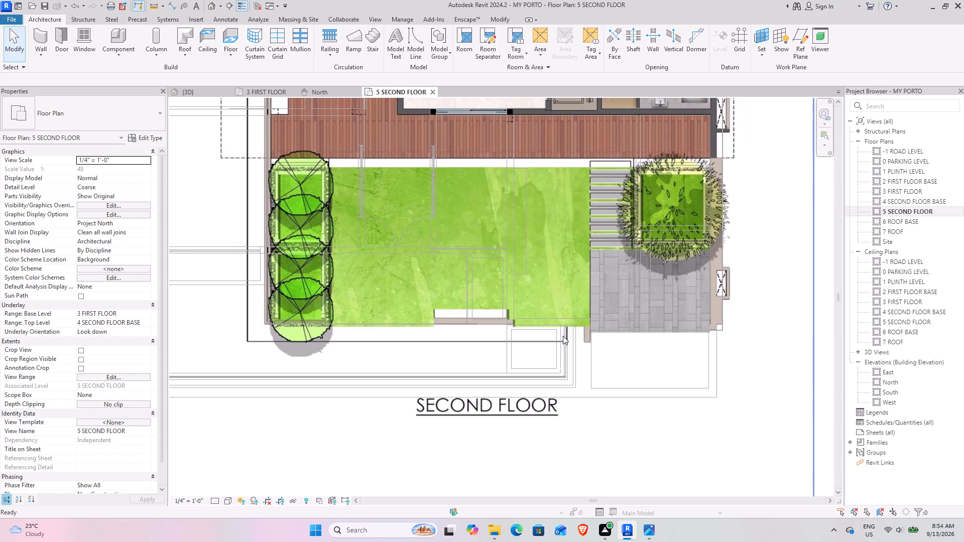
middle_drag(560, 336, 547, 336)
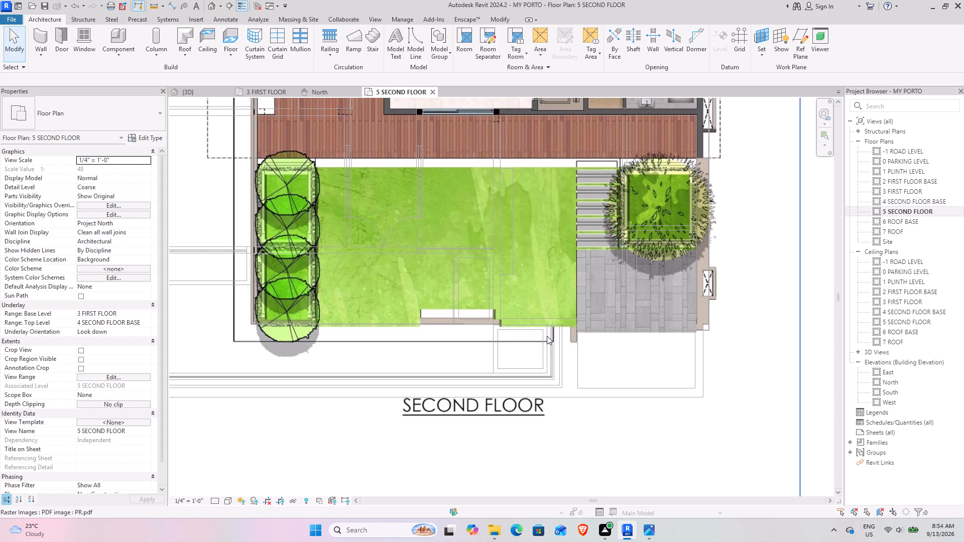
middle_drag(664, 330, 616, 348)
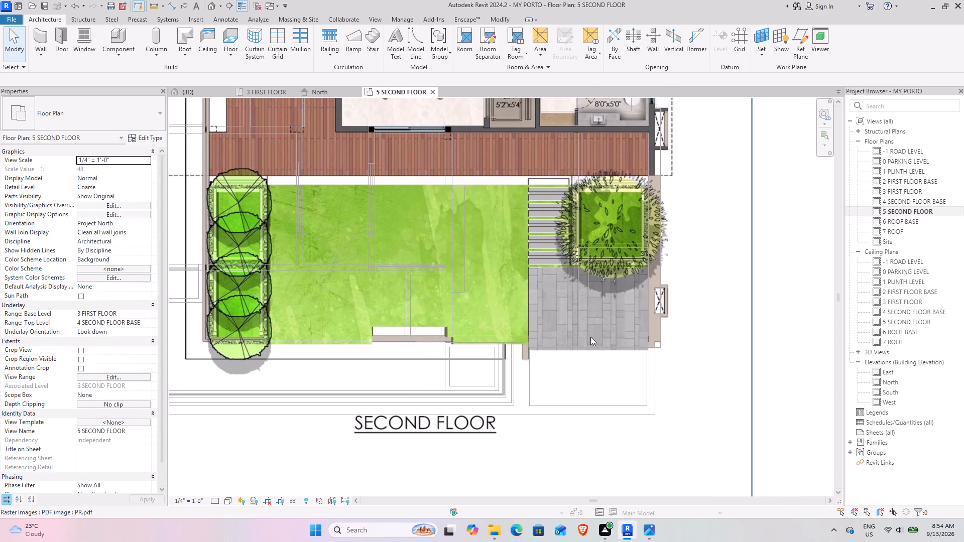
scroll(585, 352, up, 8)
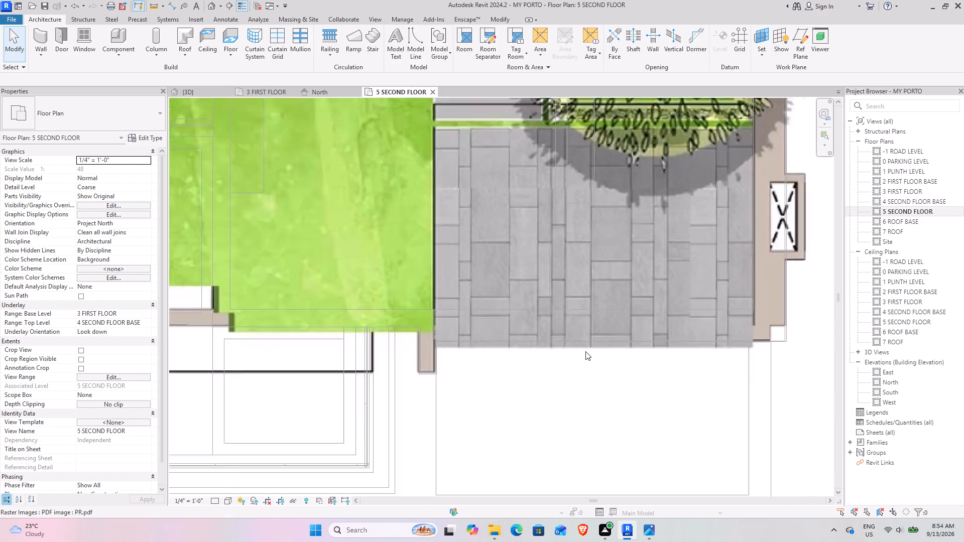
scroll(585, 351, up, 1)
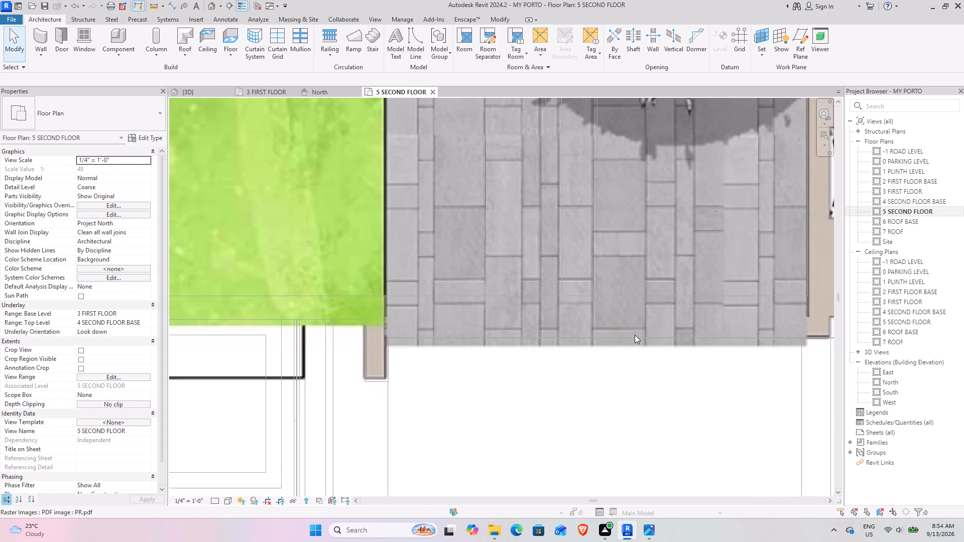
Examine the second-floor drawing's paved terrace and home theatre exterior walls against the underlay in the 5 SECOND FLOOR plan.
scroll(635, 335, down, 3)
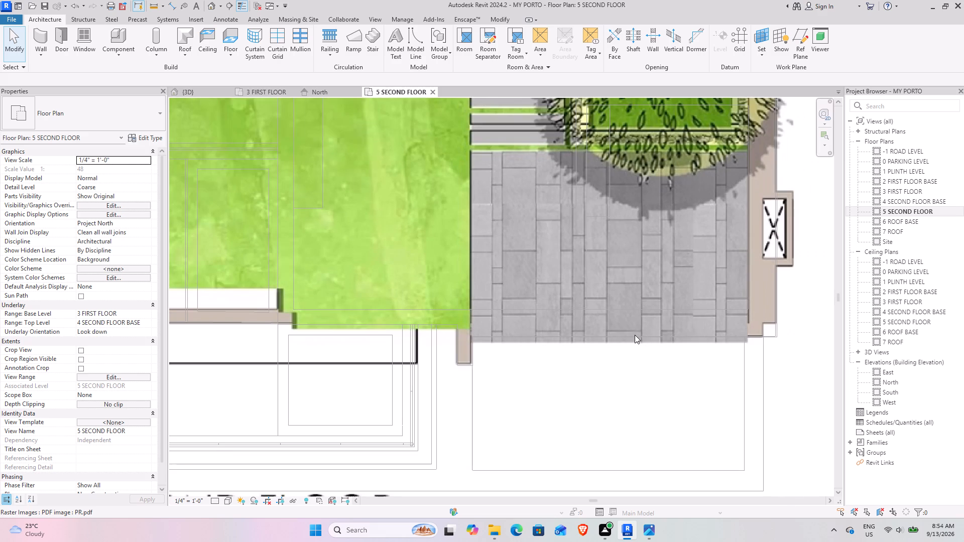
middle_drag(592, 366, 535, 374)
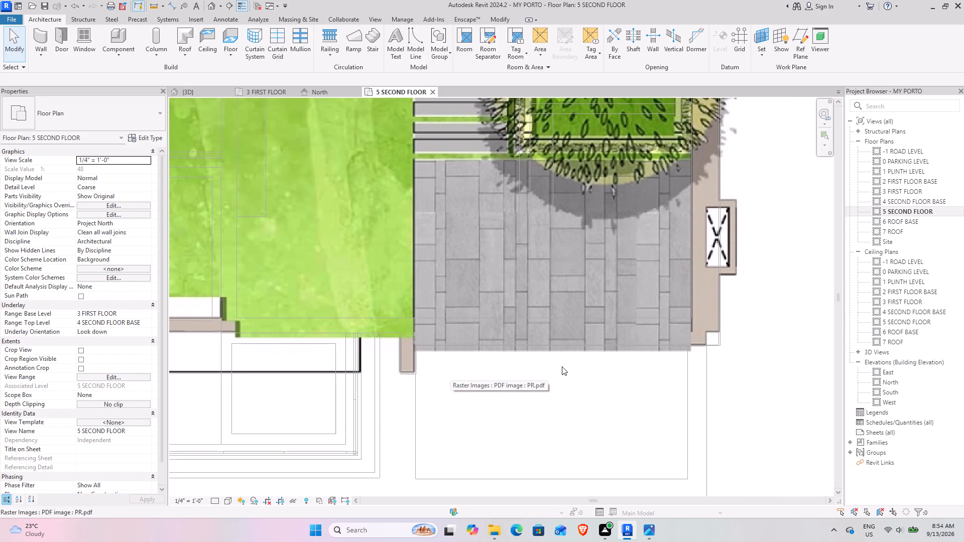
middle_drag(554, 366, 503, 407)
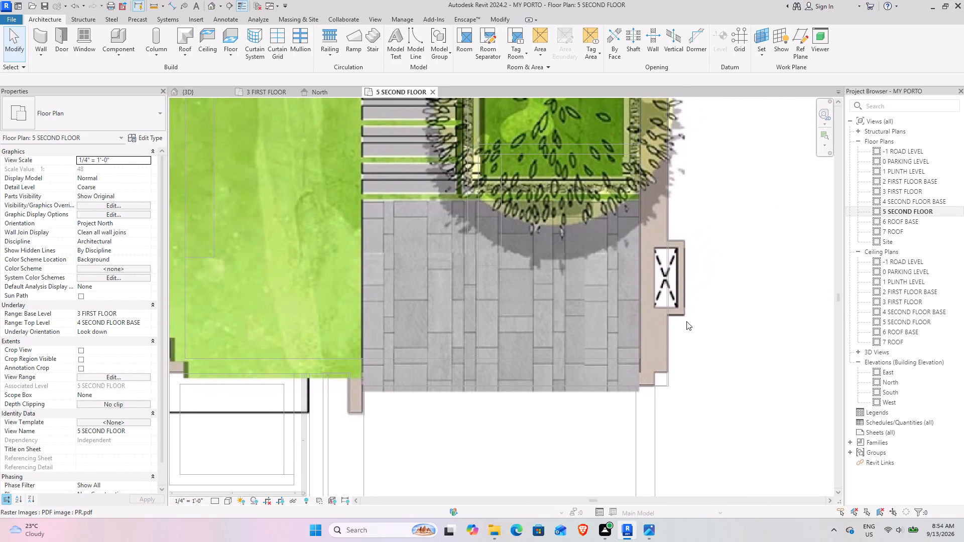
middle_drag(701, 356, 704, 379)
scroll(698, 377, down, 12)
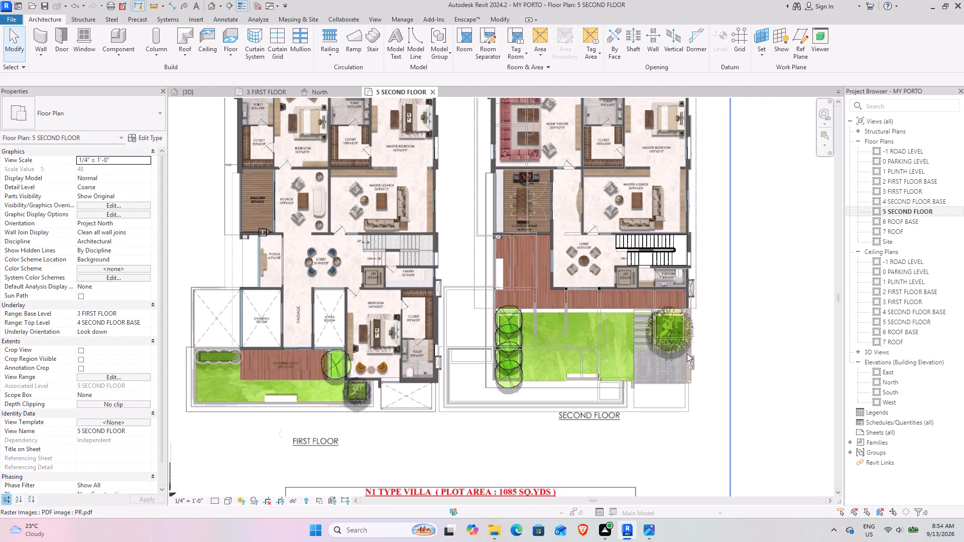
middle_drag(683, 352, 618, 462)
scroll(446, 187, up, 9)
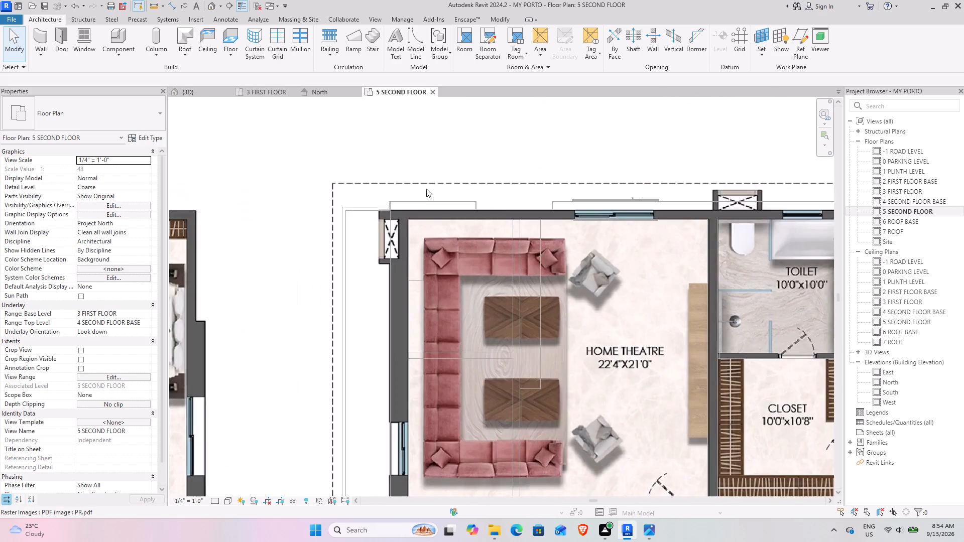
scroll(426, 189, up, 3)
scroll(427, 294, down, 5)
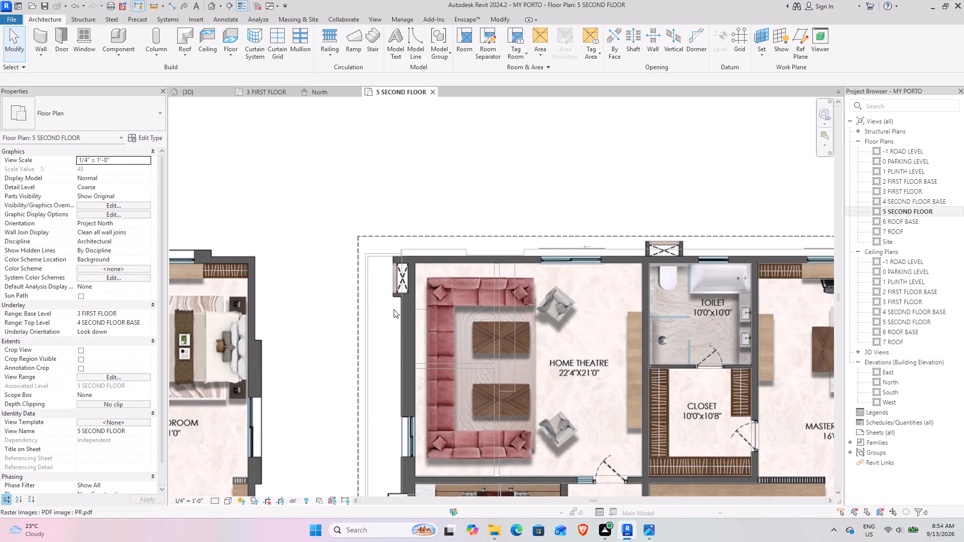
middle_drag(386, 332, 419, 180)
scroll(439, 237, down, 5)
middle_drag(458, 279, 421, 264)
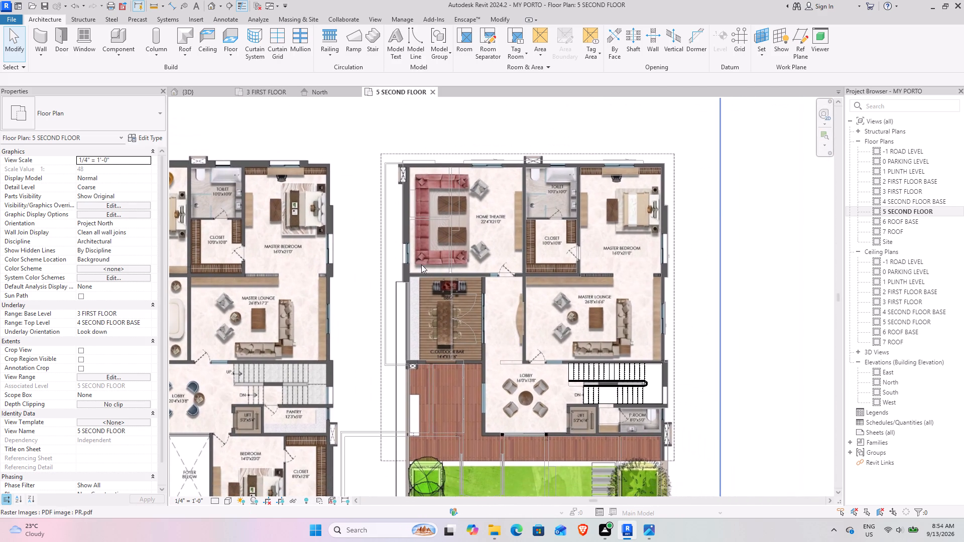
Switch to the Aparna Amber exterior render and compare the facade with the home theatre side of the second-floor plan.
key(alt+Tab)
scroll(292, 203, down, 4)
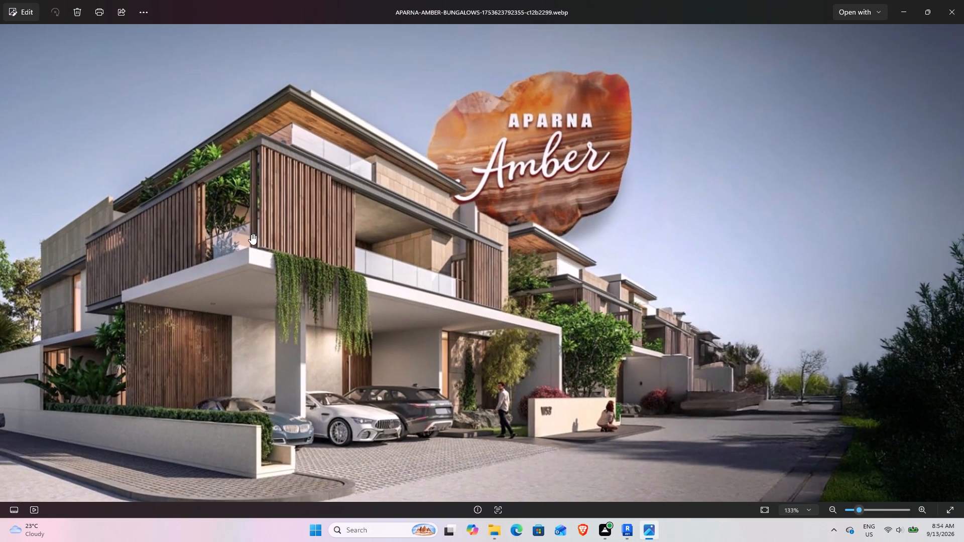
key(alt+Tab)
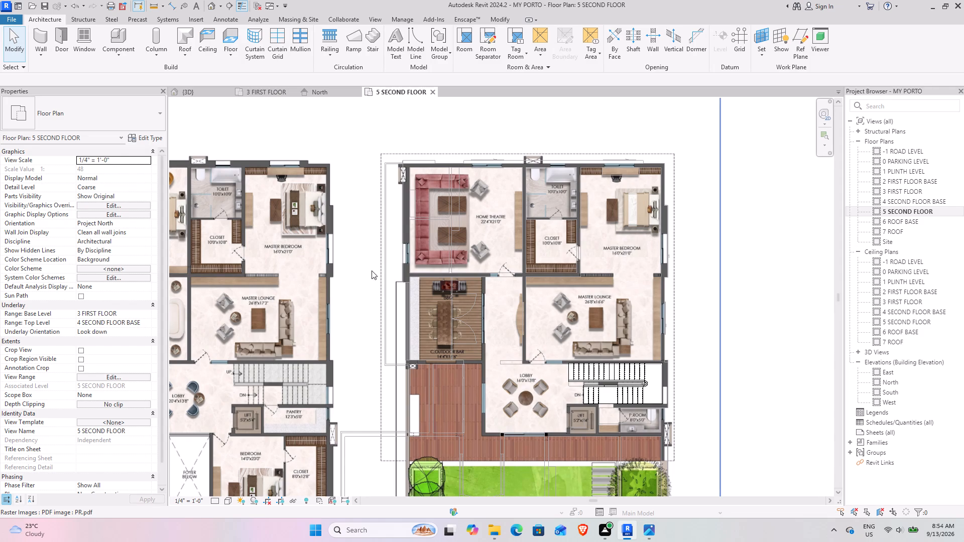
scroll(440, 261, up, 4)
scroll(378, 265, down, 4)
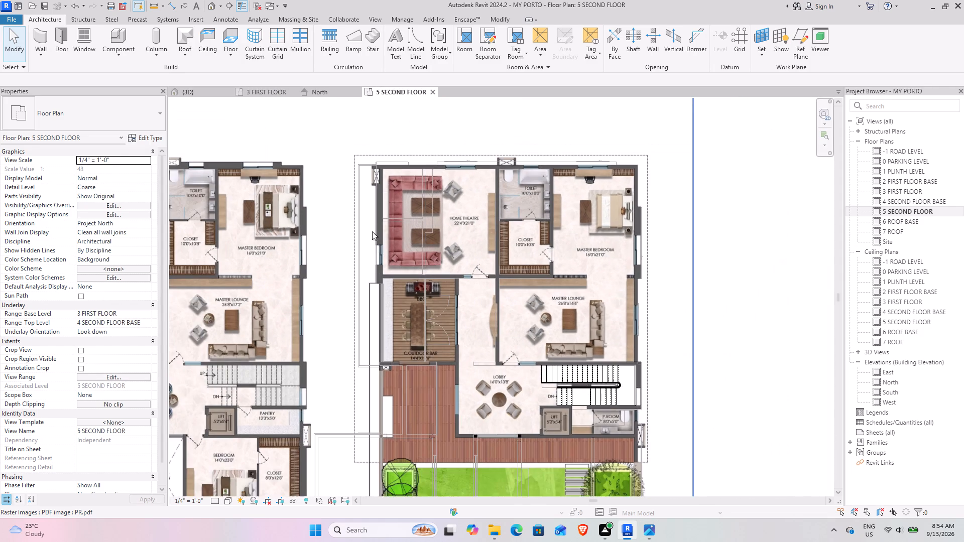
middle_drag(372, 230, 386, 241)
scroll(381, 196, up, 4)
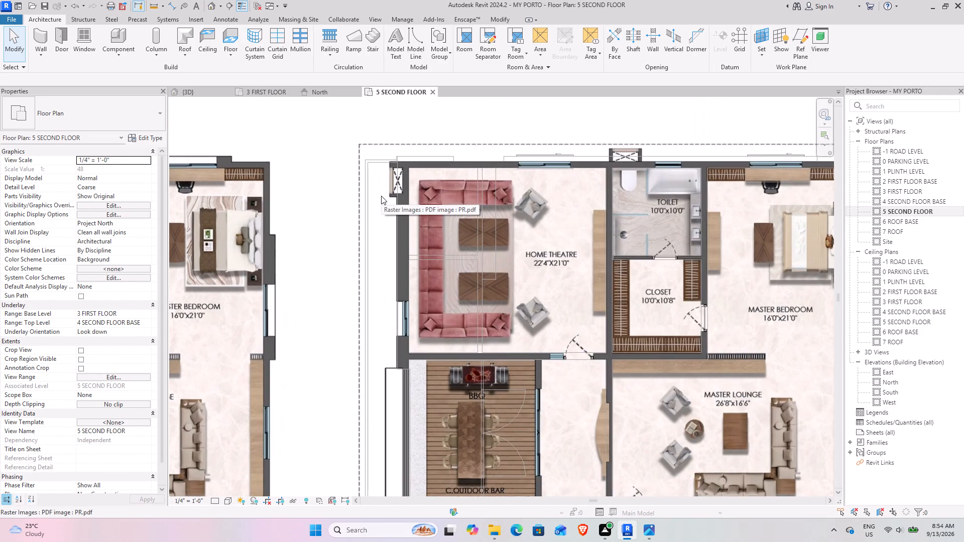
key(alt+Tab)
key(alt+Tab)
key(alt+Tab)
key(alt+Tab)
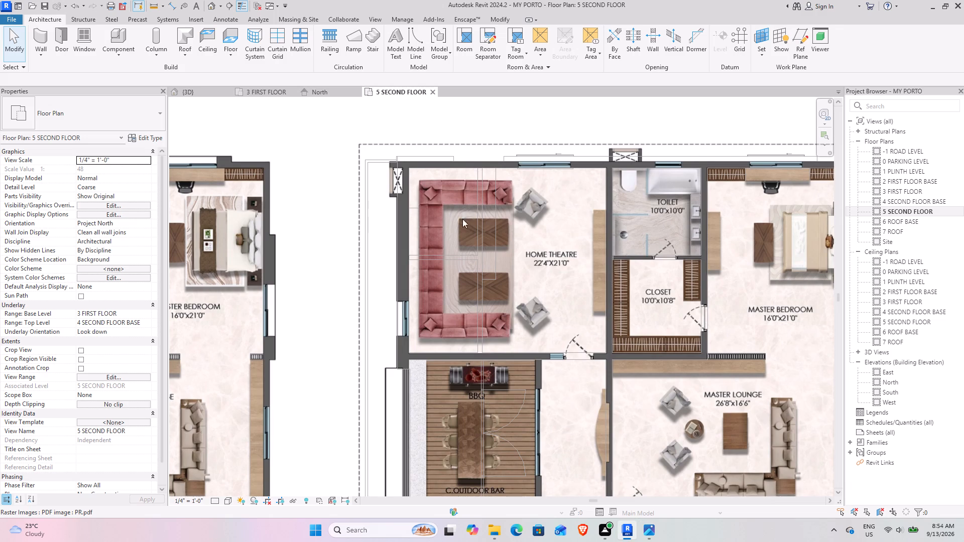
Pin the PR.pdf plan image in place in the 3 FIRST FLOOR plan.
scroll(410, 255, down, 4)
middle_drag(400, 287, 518, 153)
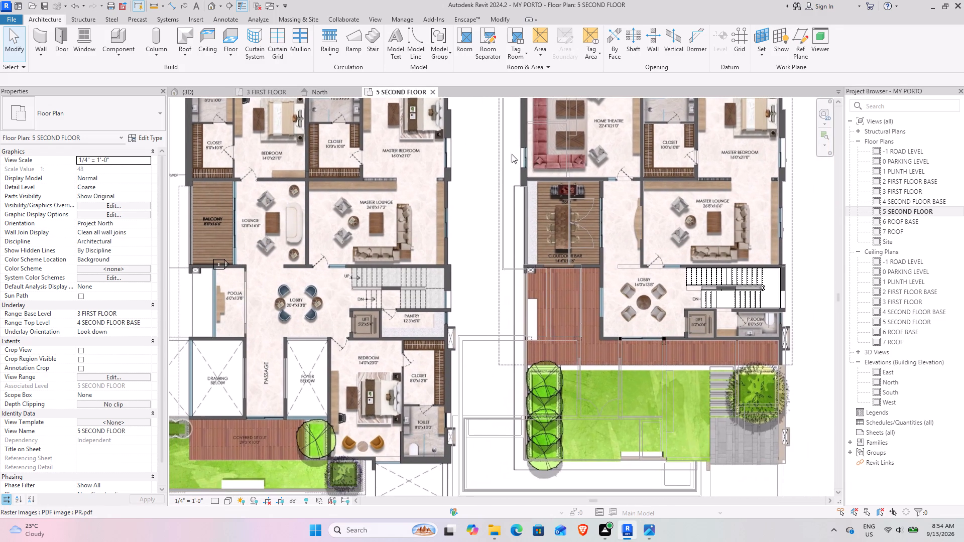
click(261, 92)
middle_drag(340, 186, 538, 286)
scroll(404, 230, up, 4)
click(495, 120)
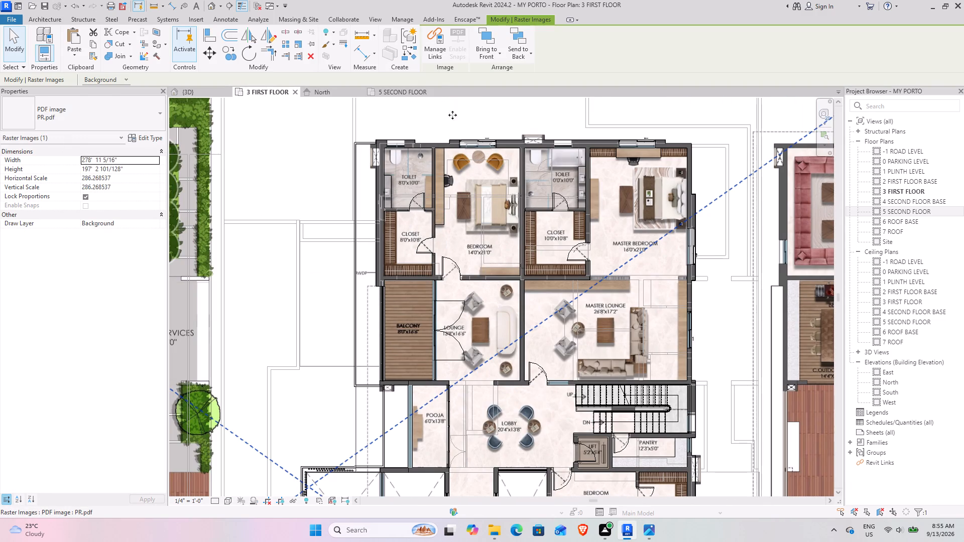
click(310, 46)
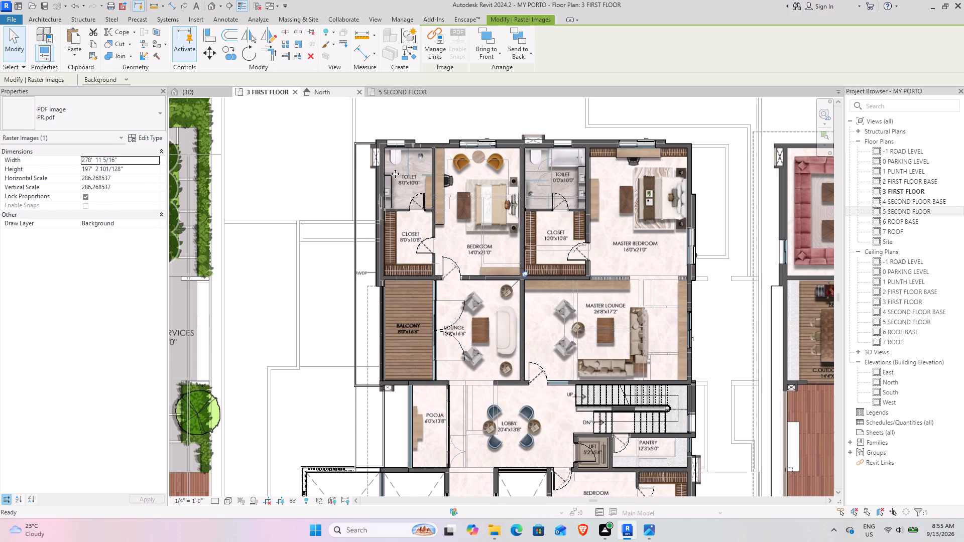
key(Escape)
key(Escape)
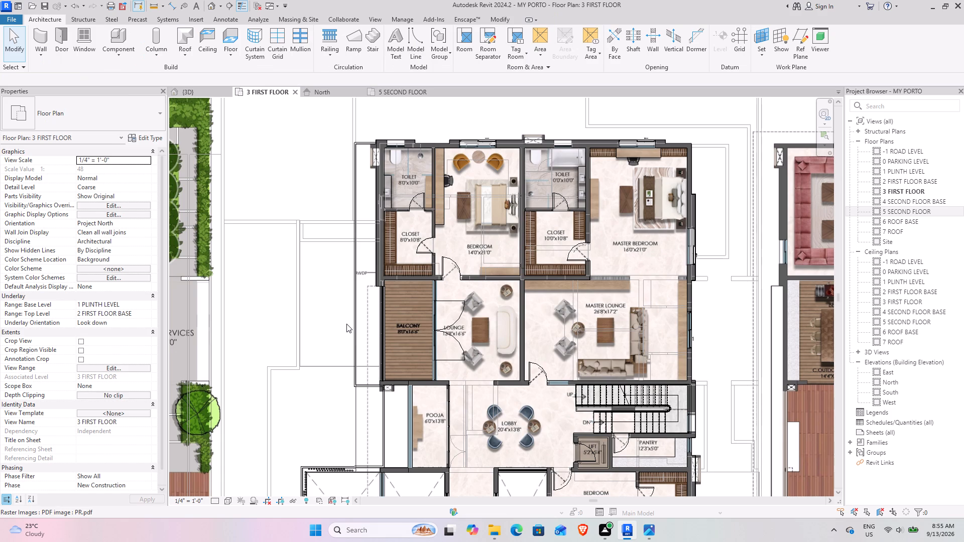
Examine the modelled first-floor walls around the bedrooms, balcony, lounge and terrace beside the second-floor drawing.
scroll(382, 174, up, 4)
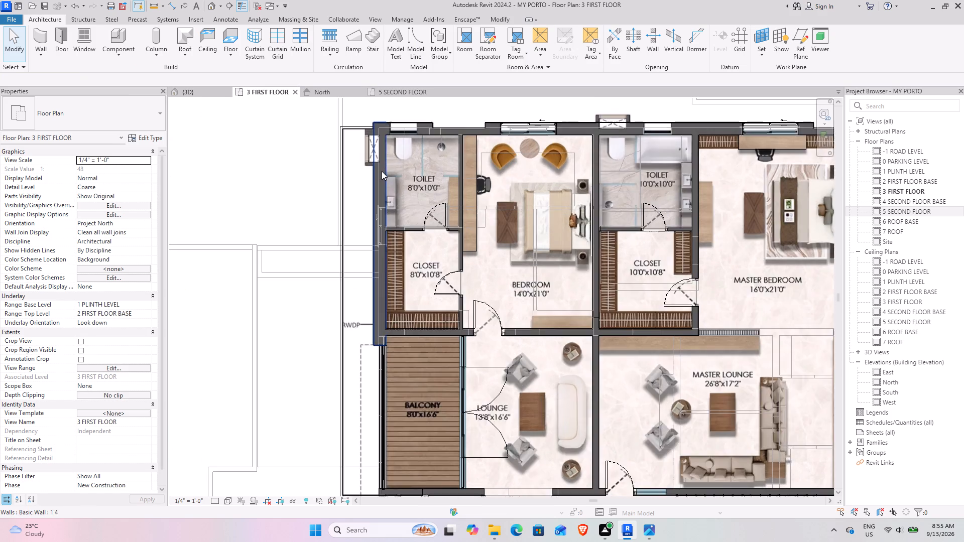
scroll(380, 170, up, 4)
scroll(380, 173, down, 7)
middle_drag(397, 196, 318, 181)
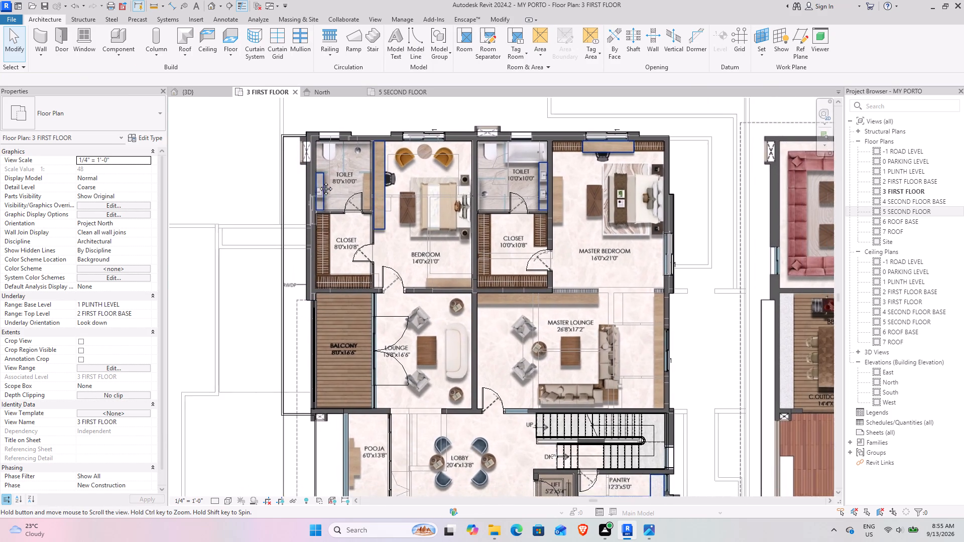
middle_drag(318, 181, 273, 203)
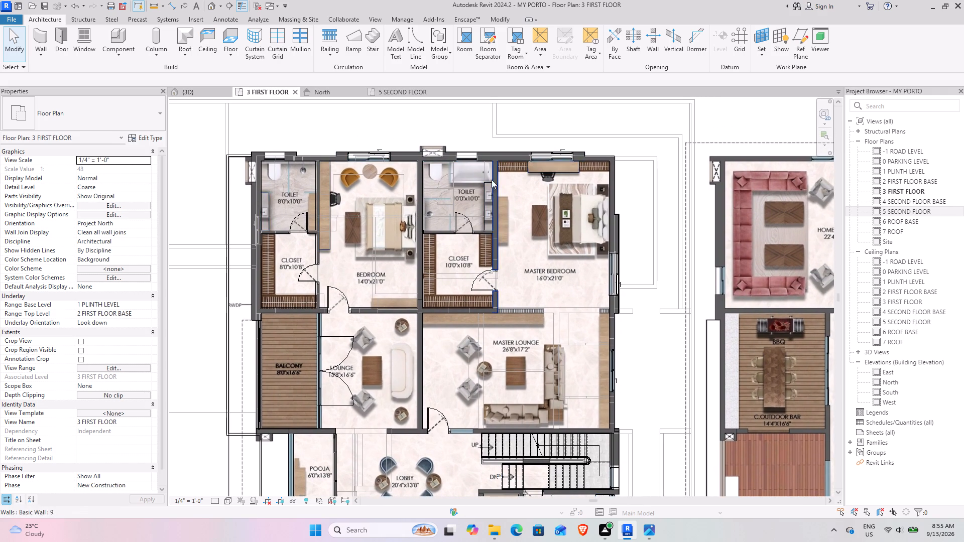
scroll(498, 286, down, 4)
middle_drag(387, 332, 357, 203)
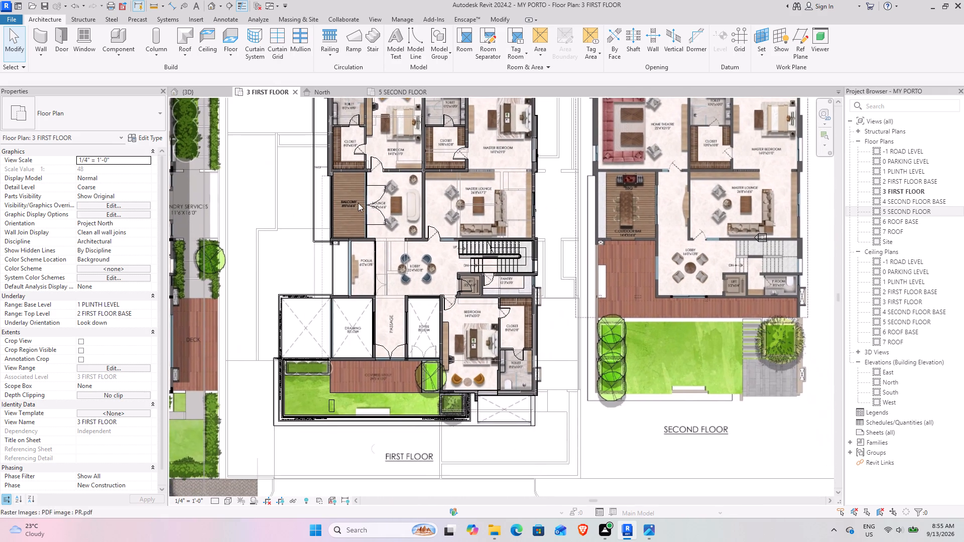
scroll(510, 234, up, 4)
scroll(366, 302, down, 5)
middle_drag(436, 267, 466, 247)
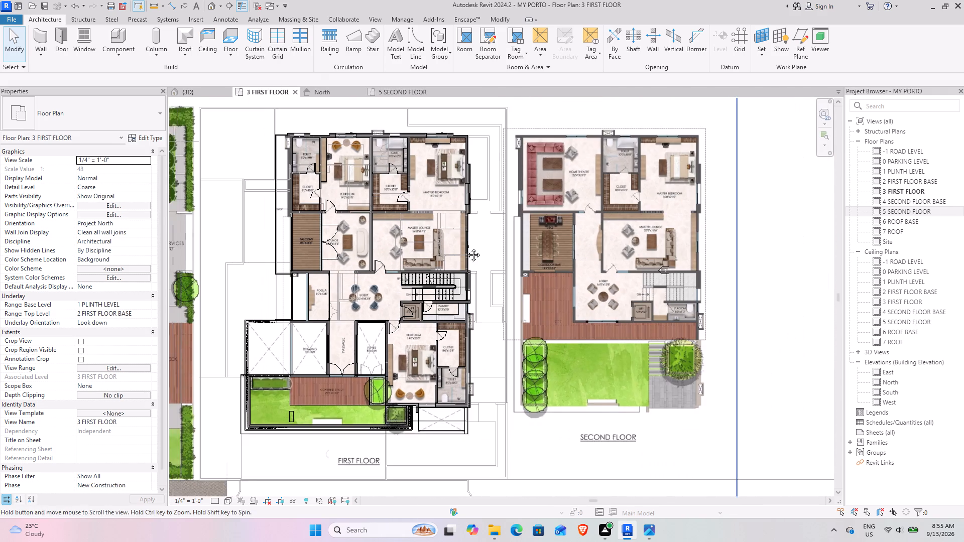
middle_drag(466, 247, 480, 215)
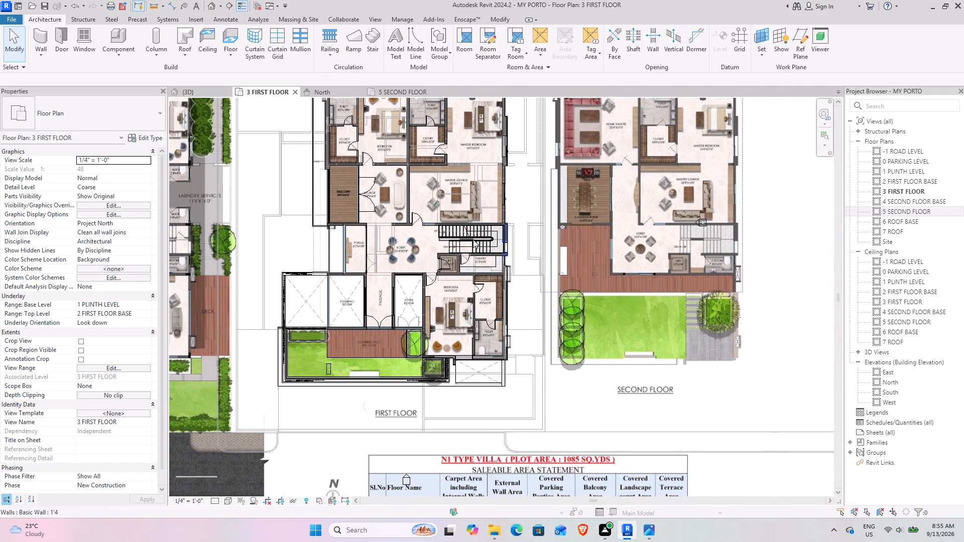
Examine the staircase, lift and pantry area in the 3 FIRST FLOOR plan.
scroll(475, 246, up, 9)
scroll(476, 246, down, 1)
scroll(476, 246, up, 9)
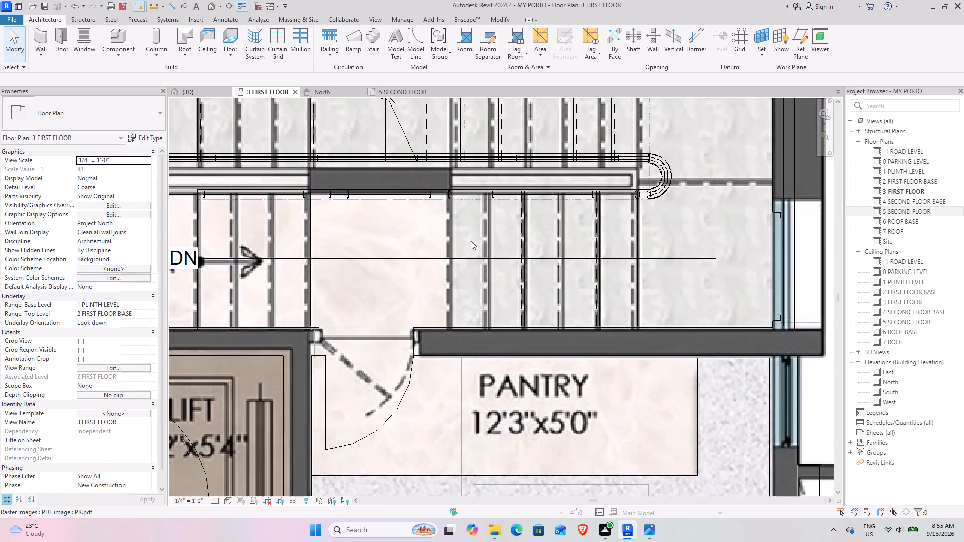
scroll(471, 241, down, 5)
middle_drag(456, 232, 483, 283)
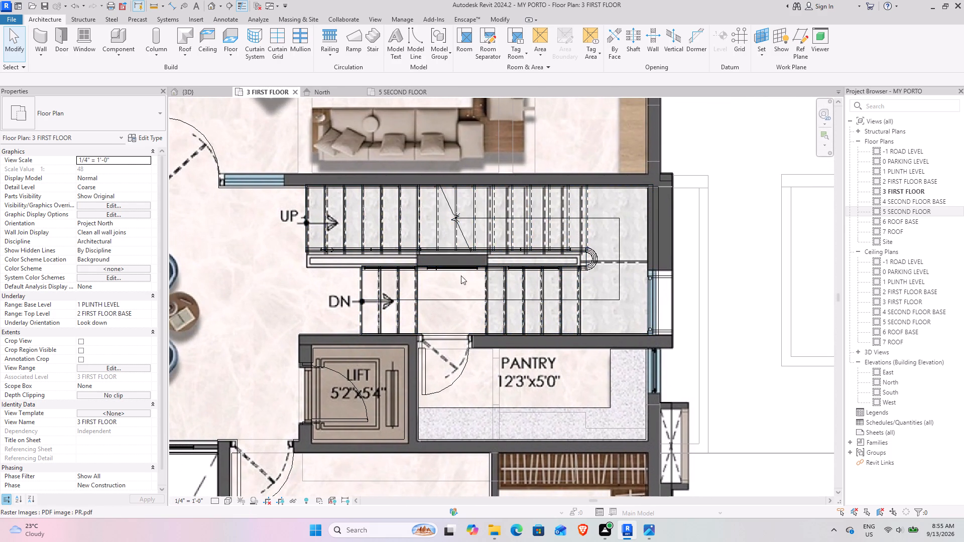
scroll(348, 259, down, 2)
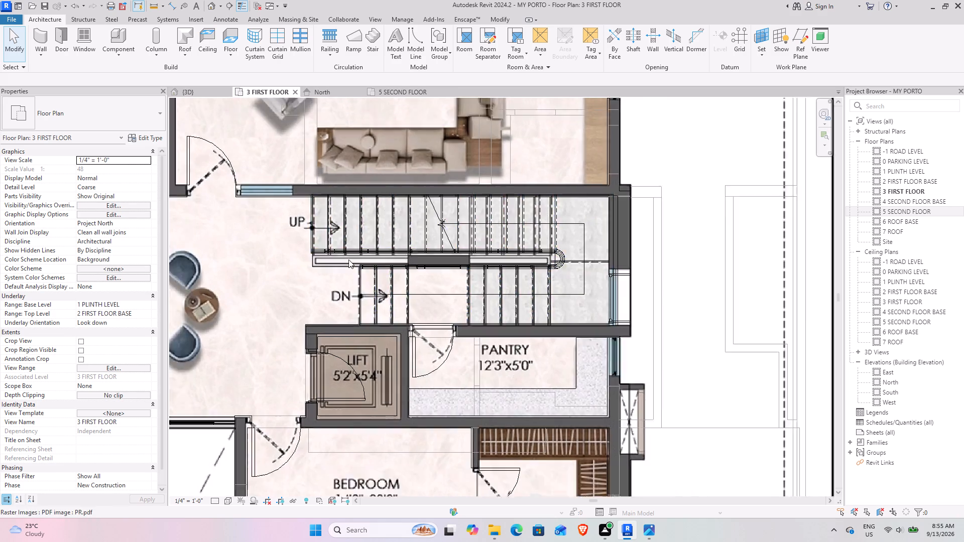
scroll(348, 259, down, 3)
Examine the staircase, its railing and the surrounding first-floor walls in the 3D view.
click(184, 93)
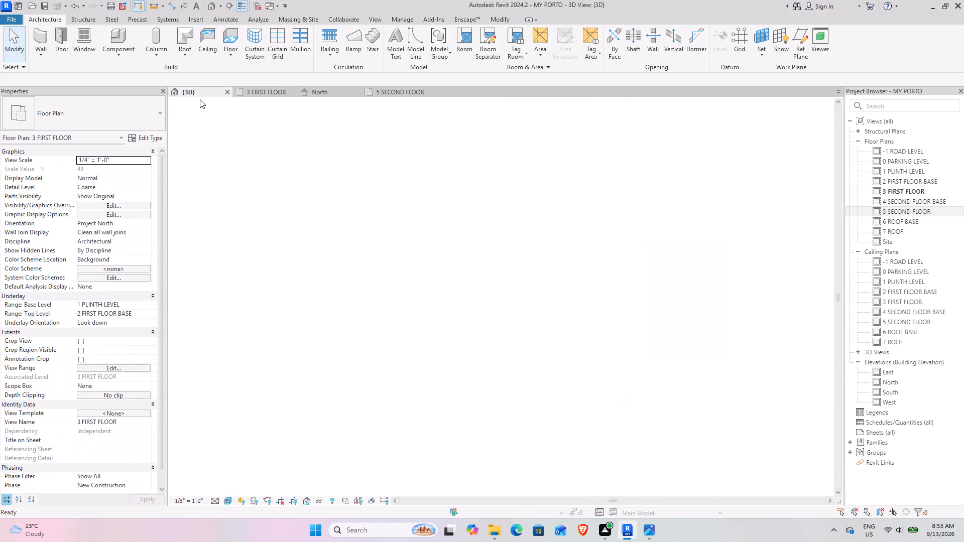
scroll(500, 245, down, 4)
shift+middle_drag(499, 244, 521, 389)
scroll(533, 381, up, 3)
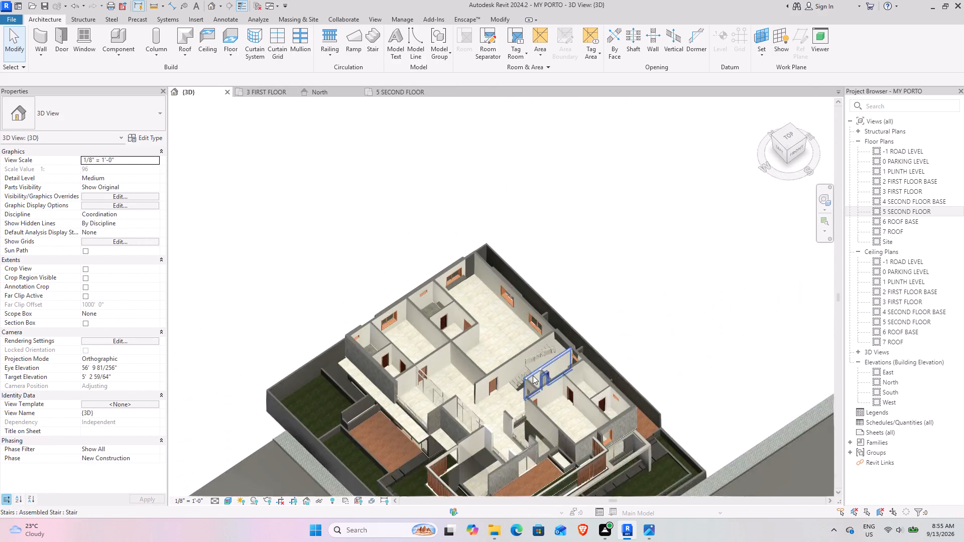
scroll(533, 375, up, 7)
shift+middle_drag(466, 436, 526, 445)
middle_drag(536, 438, 174, 131)
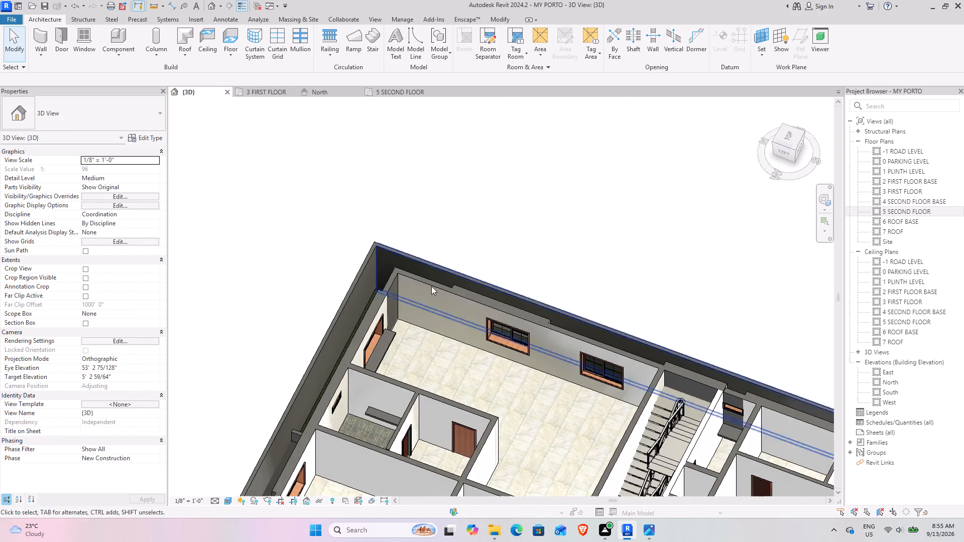
middle_drag(513, 327, 337, 128)
shift+middle_drag(497, 324, 517, 283)
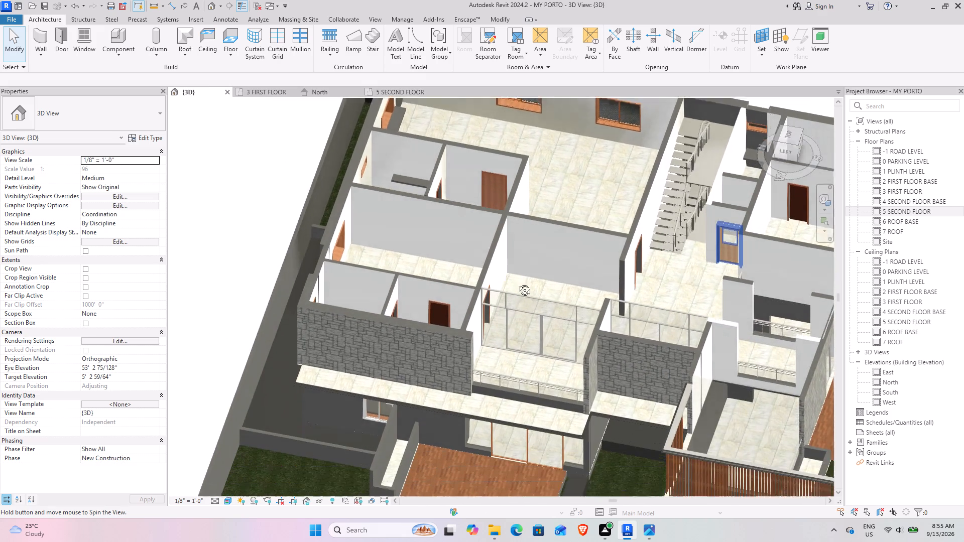
shift+middle_drag(517, 283, 517, 279)
middle_drag(684, 204, 515, 268)
scroll(511, 278, up, 9)
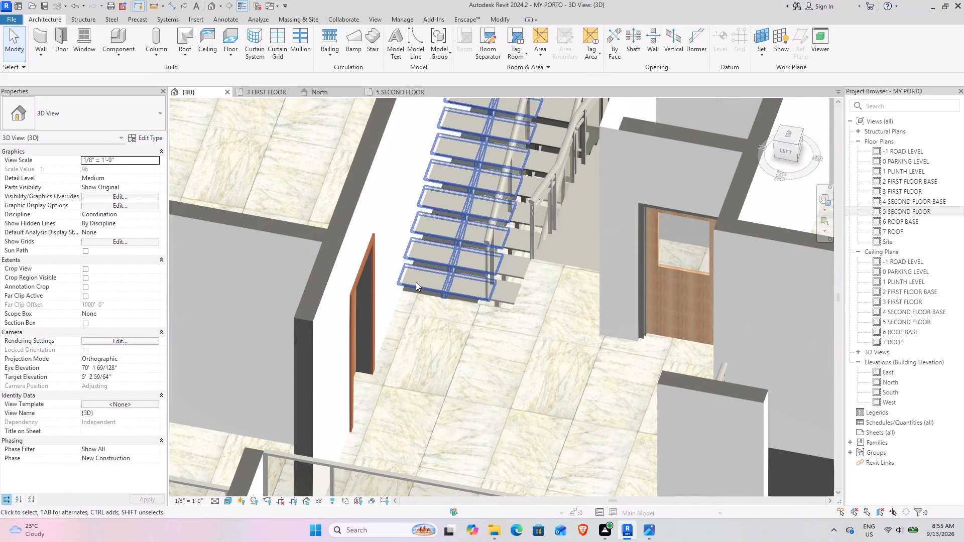
scroll(416, 285, down, 4)
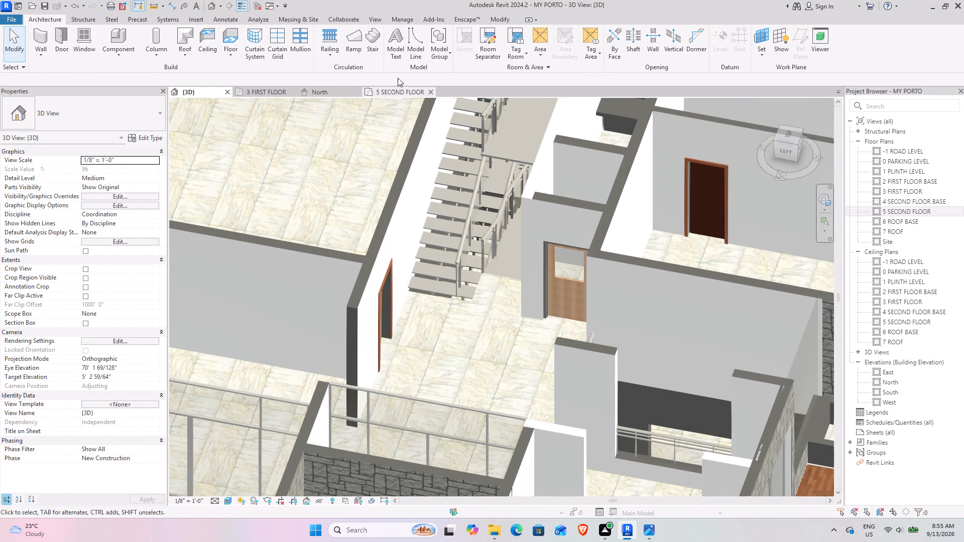
Examine the staircase beside the lobby and lift in the 5 SECOND FLOOR plan.
click(397, 94)
scroll(458, 260, down, 5)
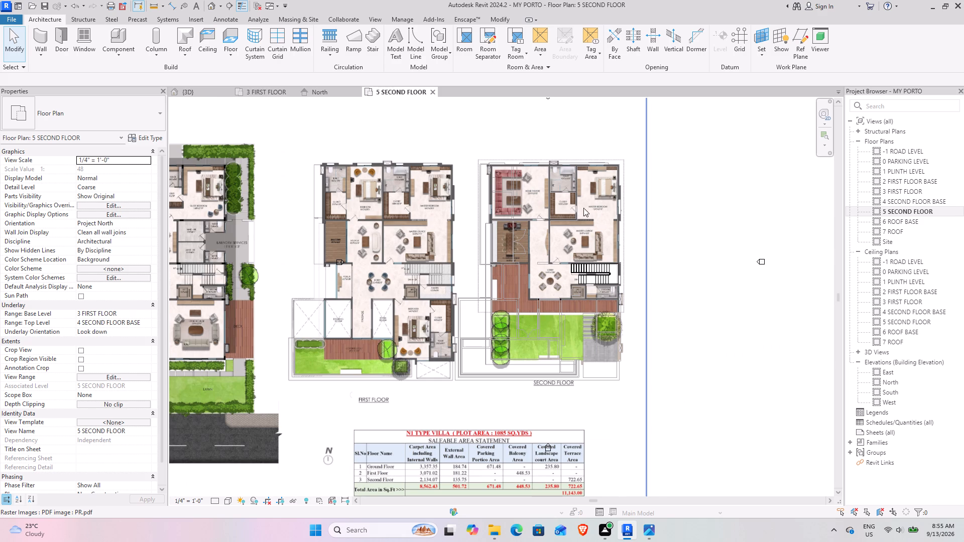
scroll(571, 175, up, 4)
middle_drag(571, 243, 356, 197)
middle_drag(315, 248, 422, 209)
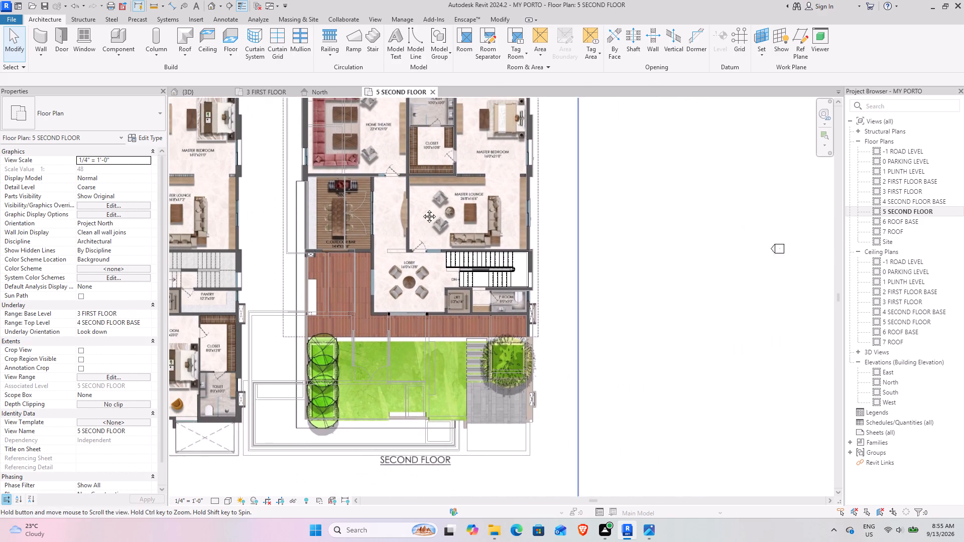
middle_drag(422, 209, 423, 208)
middle_drag(482, 162, 472, 257)
middle_drag(471, 258, 433, 165)
scroll(434, 264, up, 9)
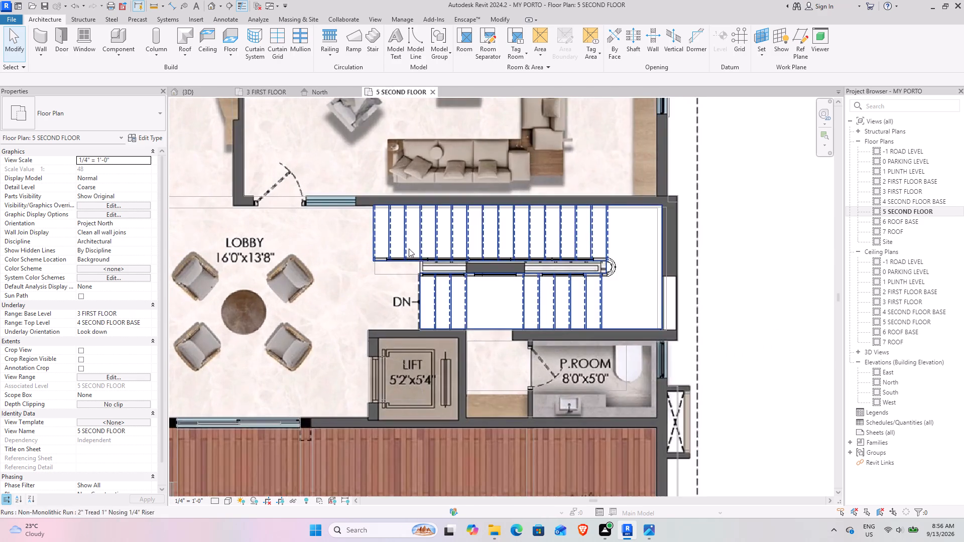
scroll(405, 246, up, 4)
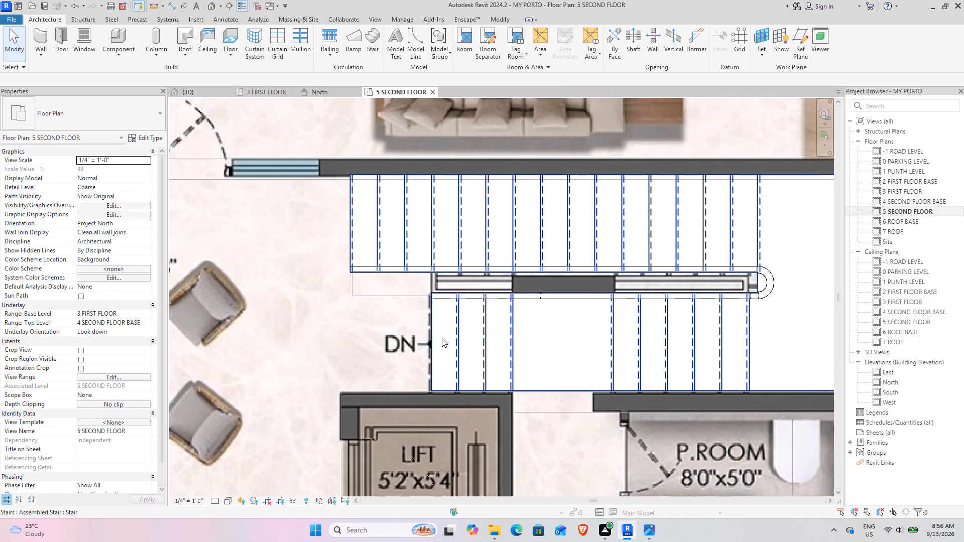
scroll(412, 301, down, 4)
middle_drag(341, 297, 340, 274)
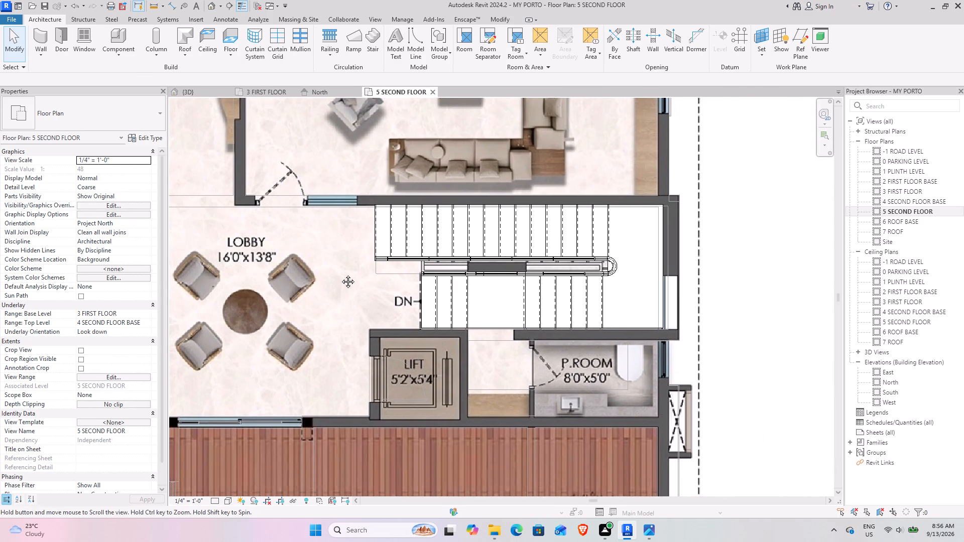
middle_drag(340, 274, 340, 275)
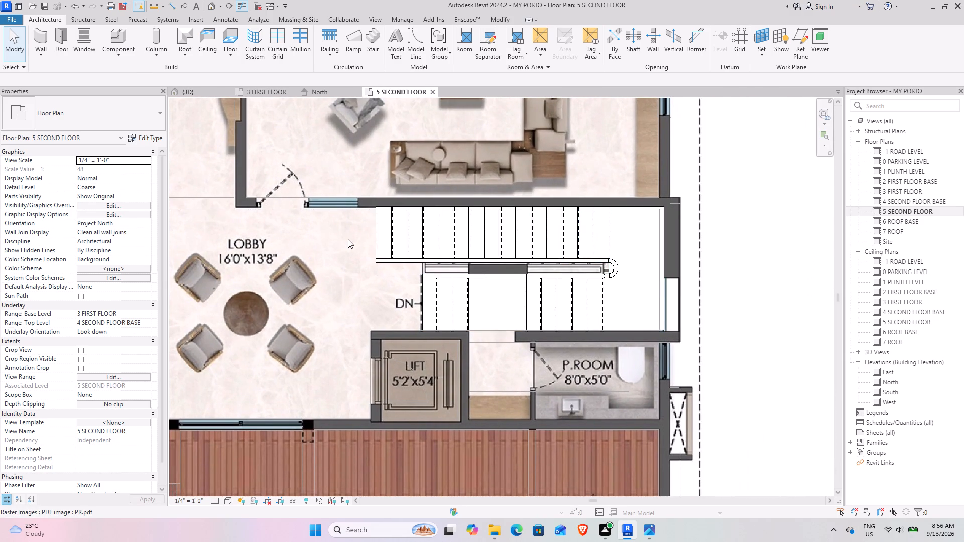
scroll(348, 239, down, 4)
On the 3 FIRST FLOOR plan, sketch an L-shaped Glass Panel - Bottom Fill railing, about 2'-11" by 10", closing the gap between the stair flights.
click(255, 94)
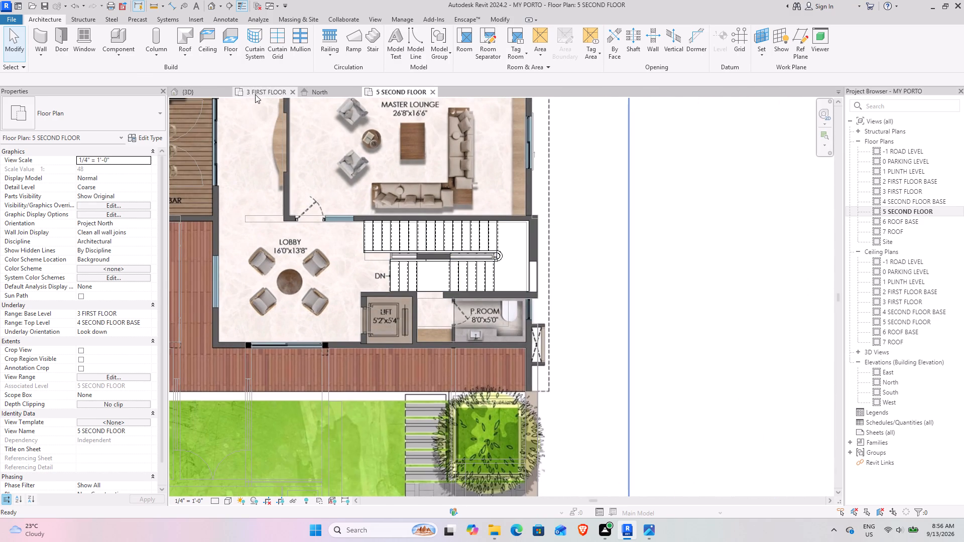
middle_drag(389, 310, 447, 289)
scroll(380, 229, up, 8)
scroll(485, 258, up, 4)
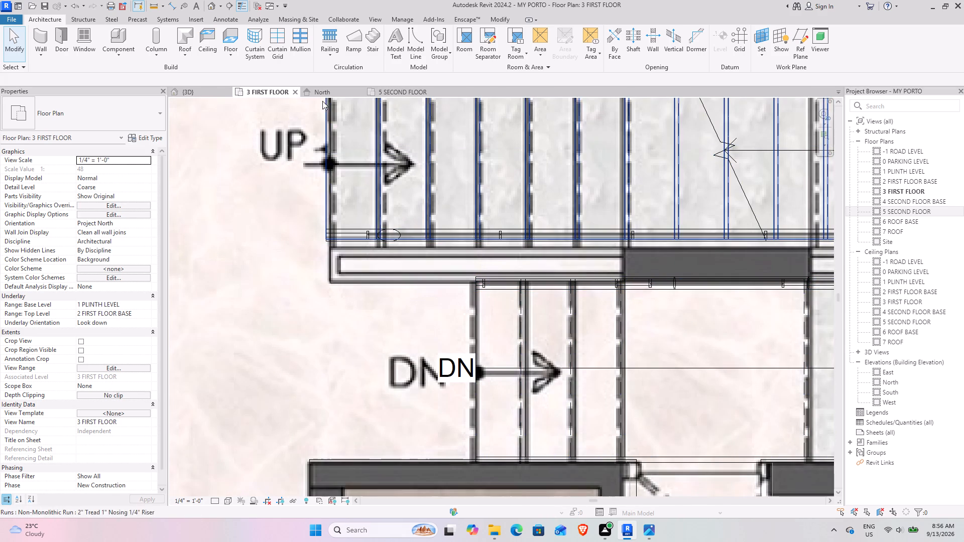
click(334, 34)
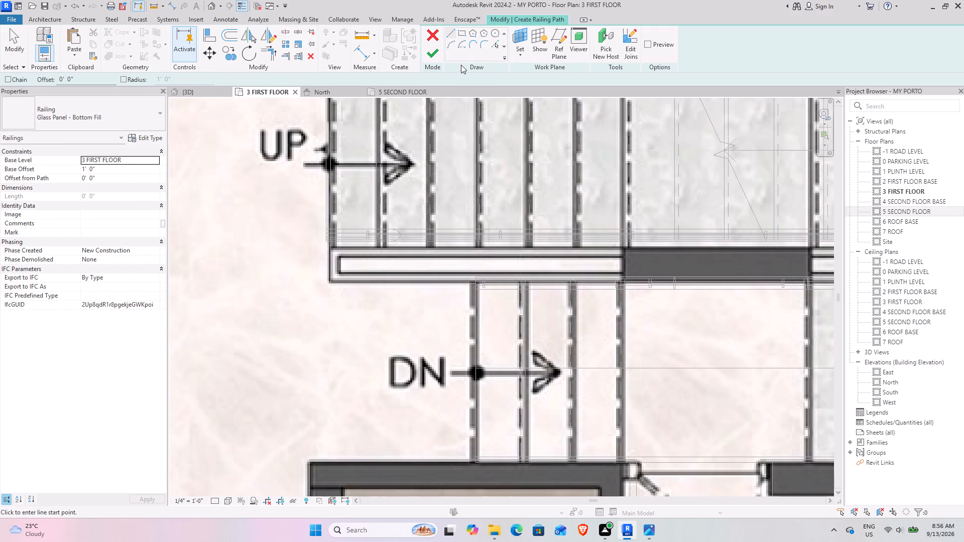
click(477, 284)
click(334, 284)
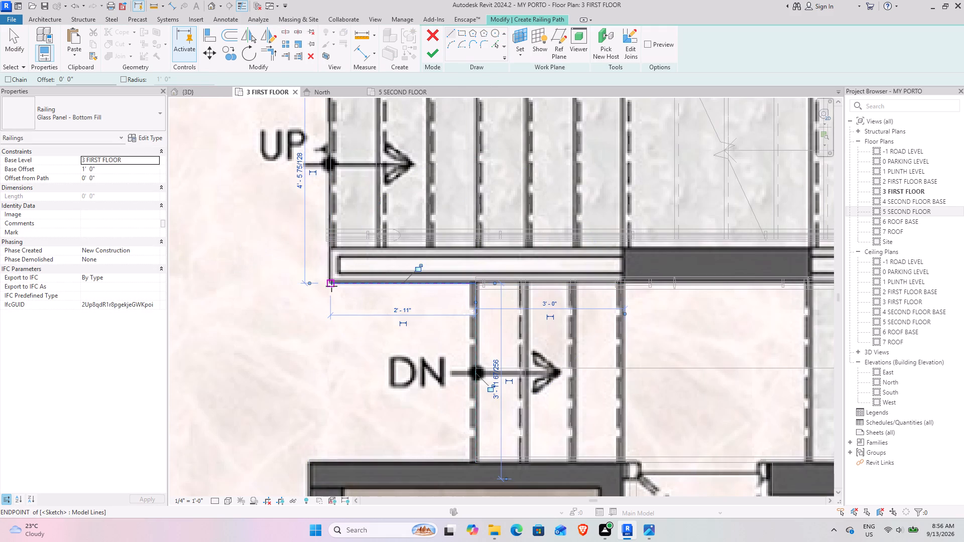
click(331, 285)
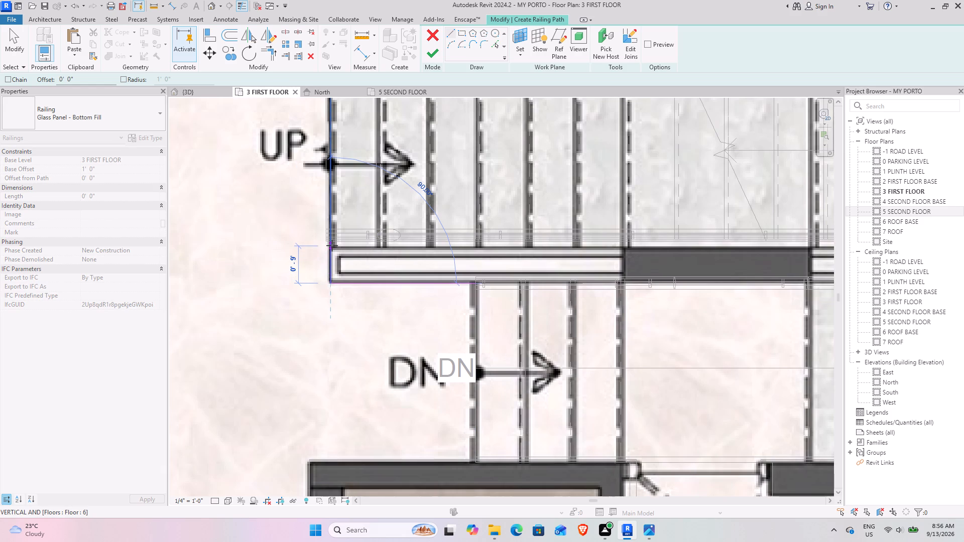
click(332, 245)
click(433, 52)
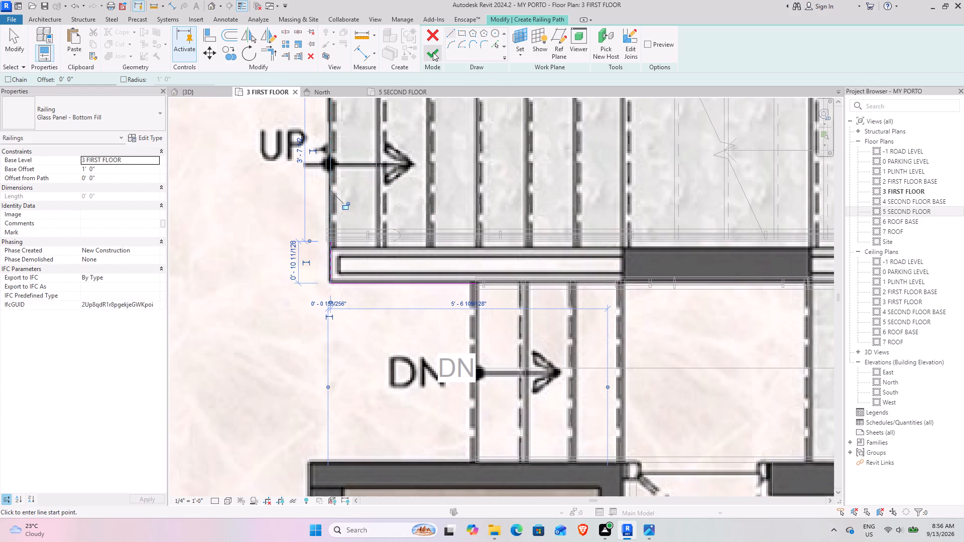
Set the new stair-gap railing's base offset to 0' 0" in the 3D view.
click(182, 94)
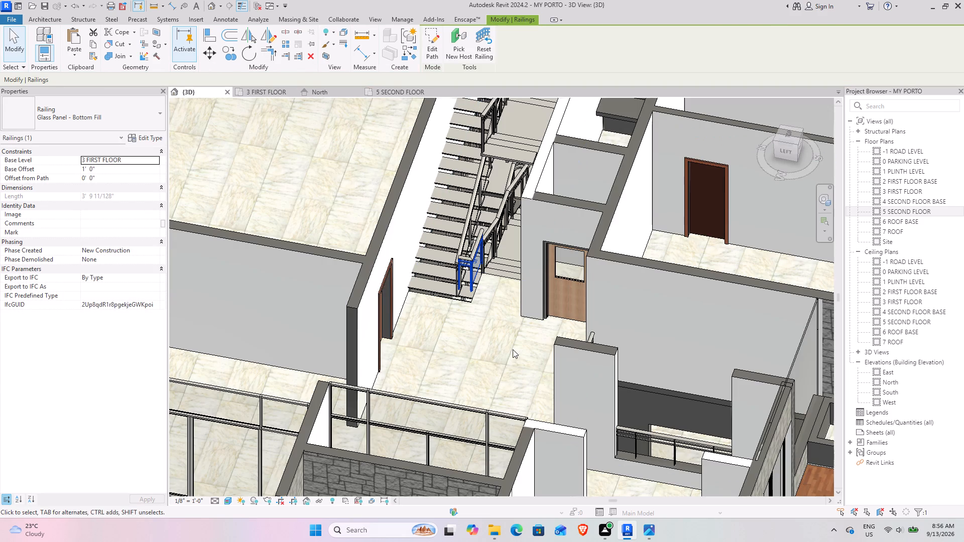
shift+middle_drag(472, 314, 467, 312)
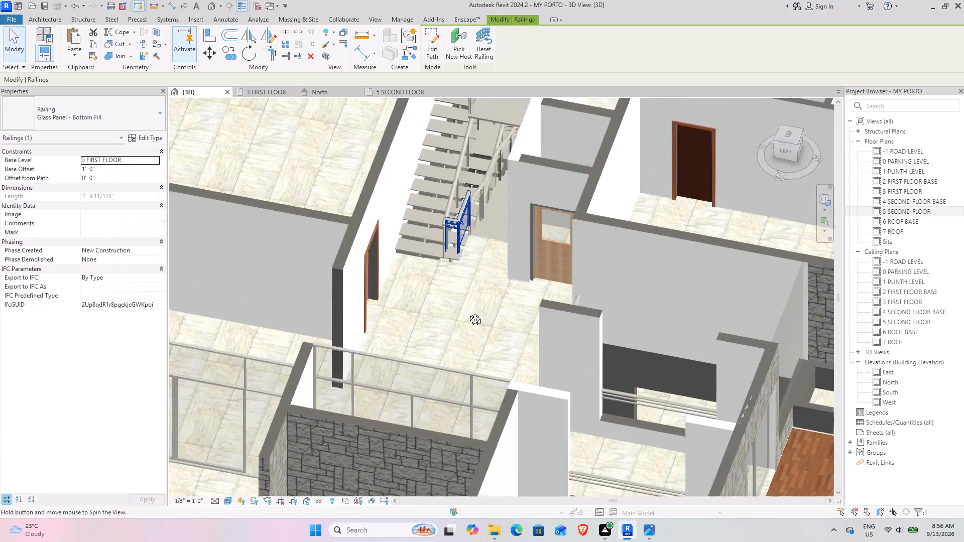
shift+middle_drag(467, 312, 433, 269)
click(124, 172)
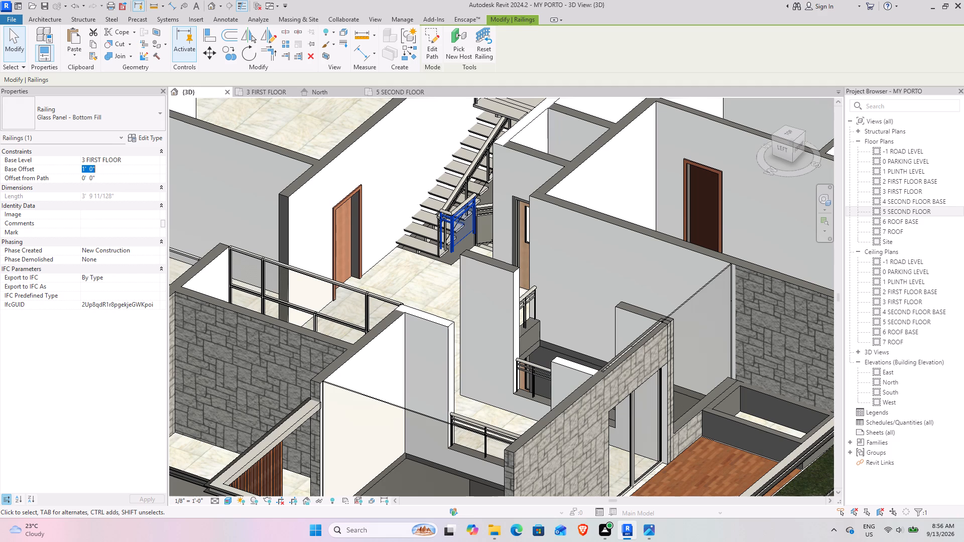
key(0)
key(Return)
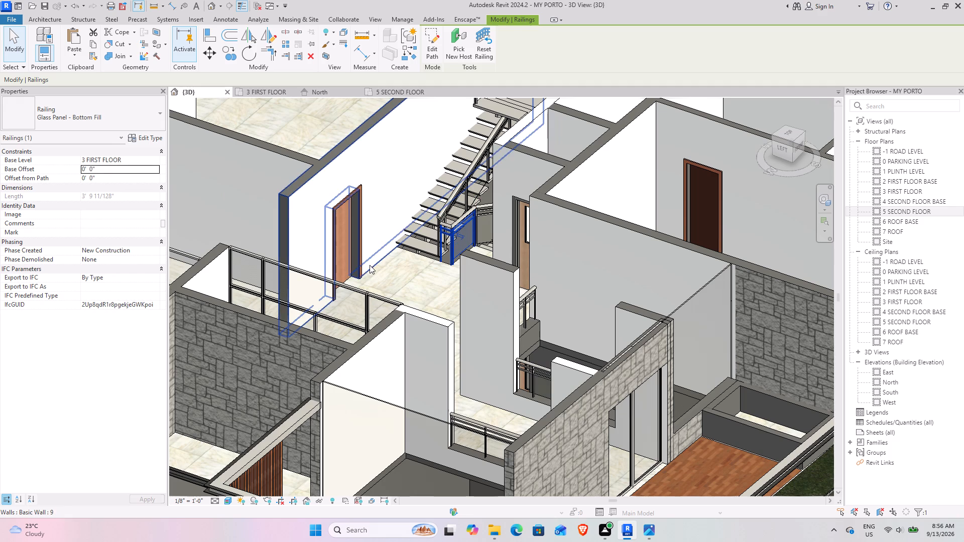
click(423, 287)
Examine the new railing at the staircase and the overall first-floor layout from several angles in the 3D view.
shift+middle_drag(423, 288, 469, 309)
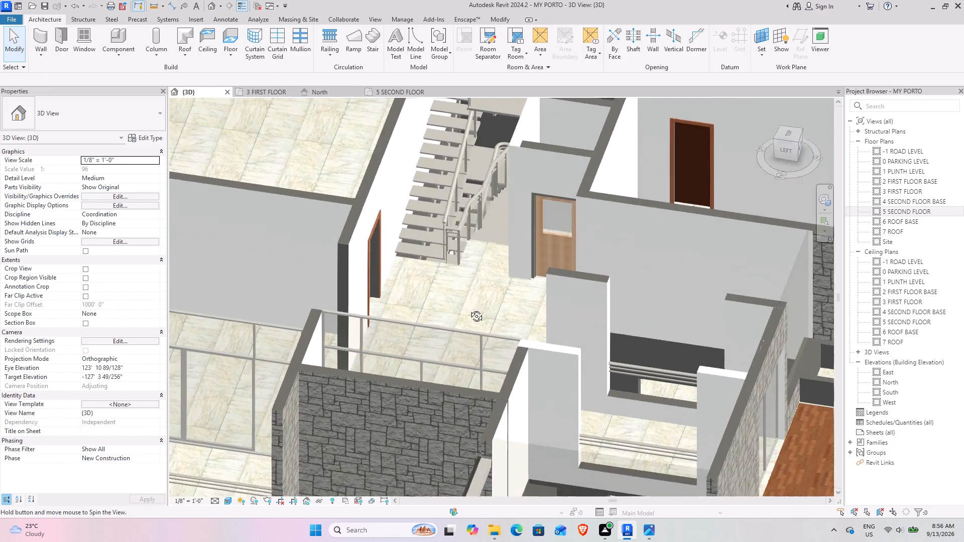
shift+middle_drag(469, 309, 454, 322)
shift+middle_drag(440, 314, 468, 285)
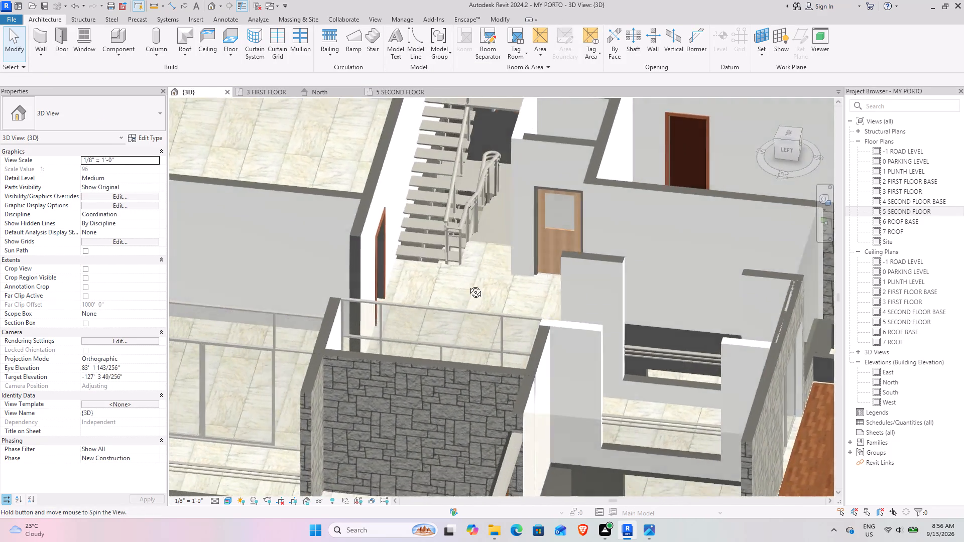
shift+middle_drag(468, 285, 341, 310)
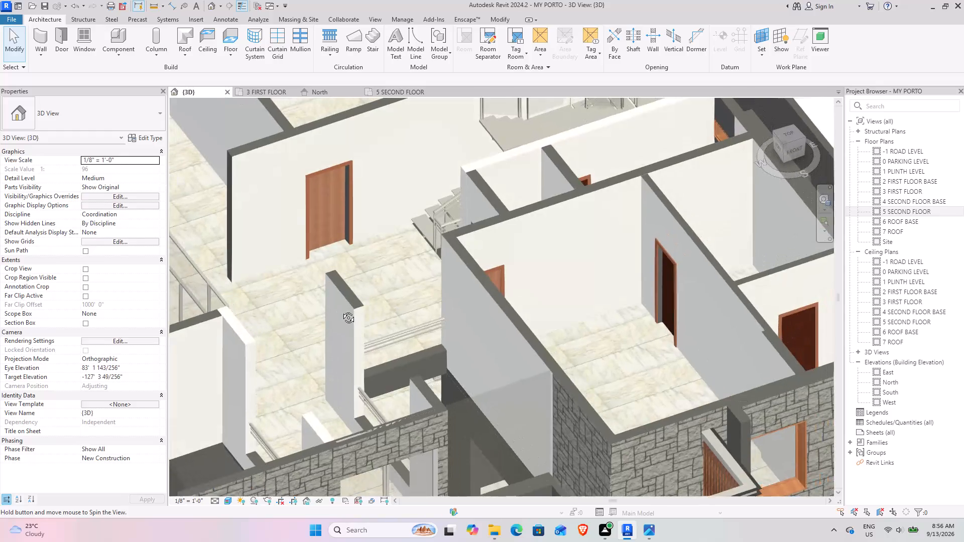
shift+middle_drag(341, 310, 376, 282)
scroll(373, 279, down, 4)
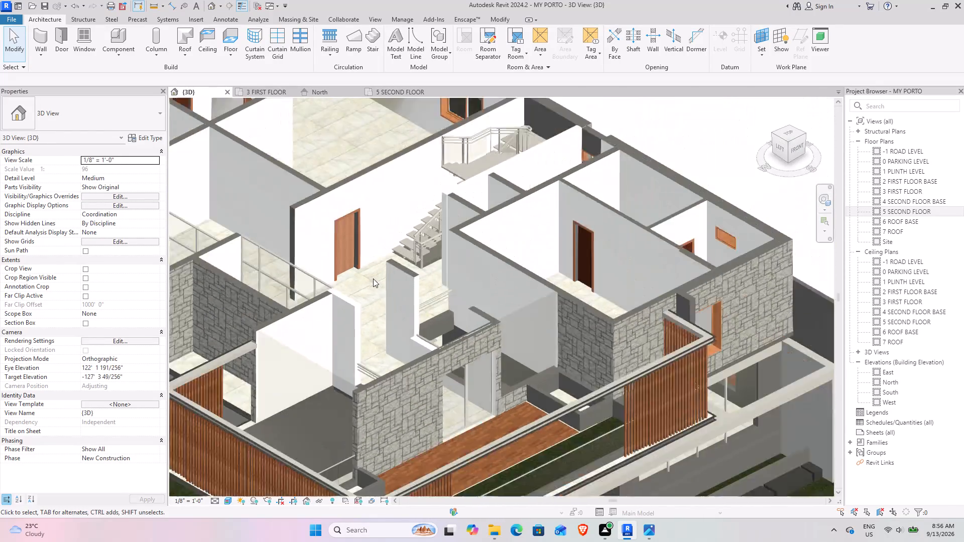
scroll(373, 279, down, 1)
shift+middle_drag(368, 279, 352, 268)
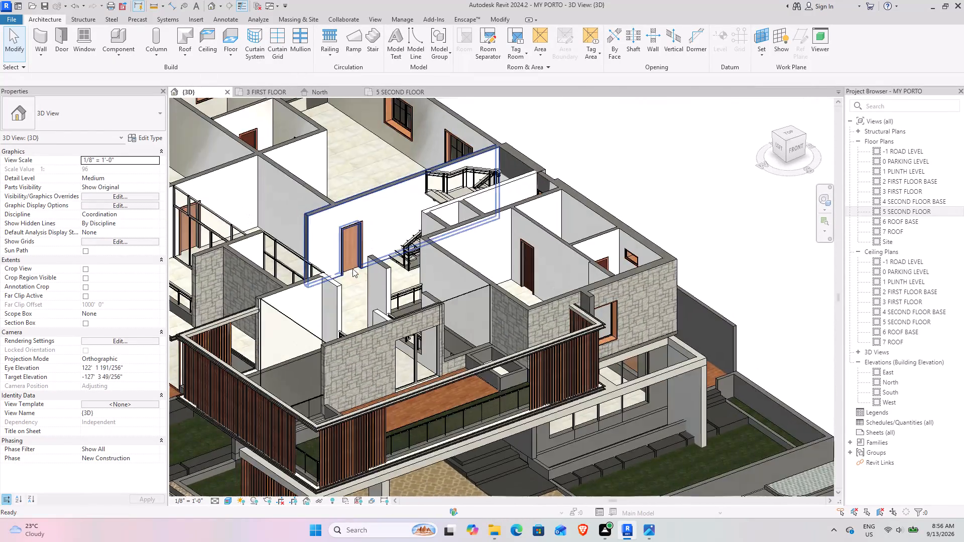
middle_drag(352, 268, 486, 367)
shift+middle_drag(459, 365, 385, 340)
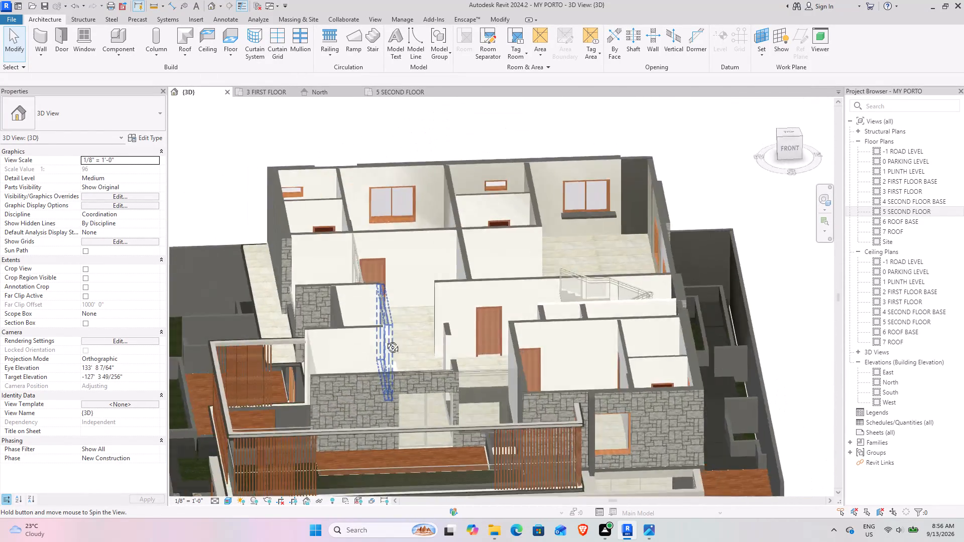
shift+middle_drag(385, 340, 272, 321)
shift+middle_drag(270, 321, 509, 384)
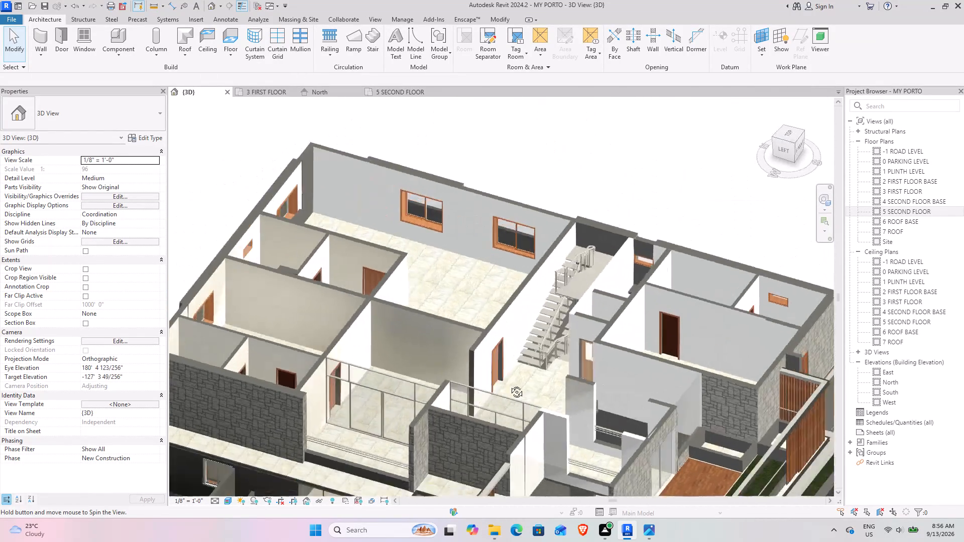
shift+middle_drag(509, 384, 426, 335)
scroll(428, 336, down, 4)
shift+middle_drag(437, 367, 412, 286)
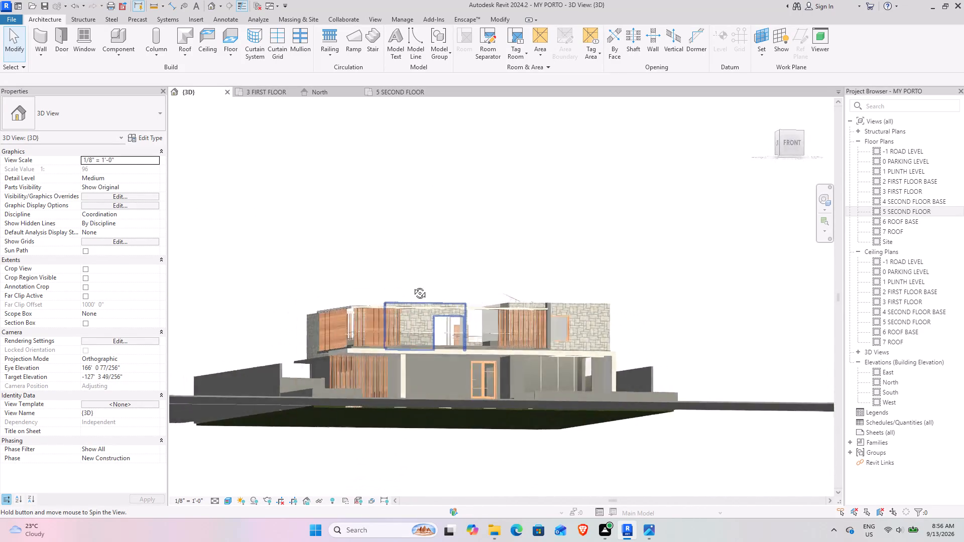
shift+middle_drag(412, 286, 369, 378)
shift+middle_drag(370, 335, 435, 387)
middle_drag(428, 377, 446, 320)
shift+middle_drag(425, 314, 521, 365)
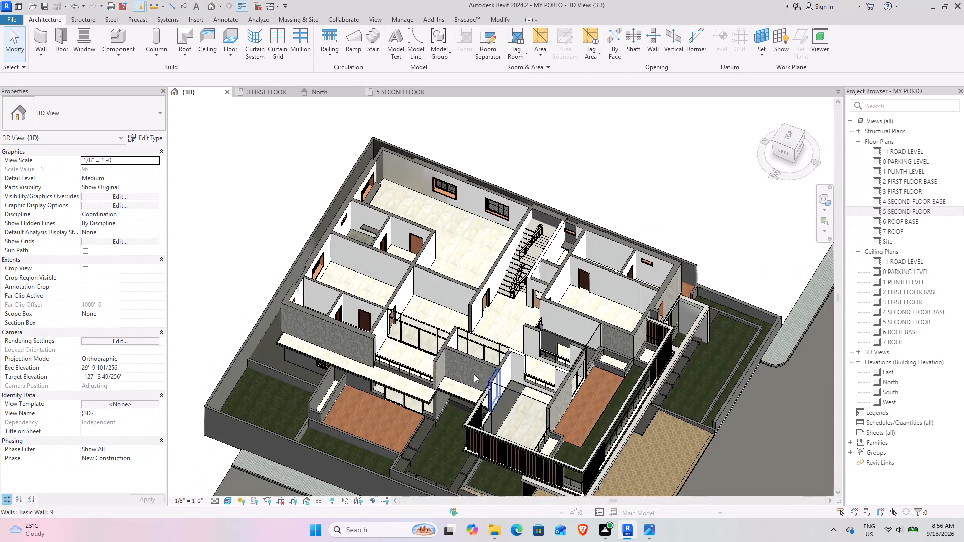
Examine the first-floor balcony, its low wall and the projecting slab edge along the villa's side in 3D.
scroll(409, 391, up, 8)
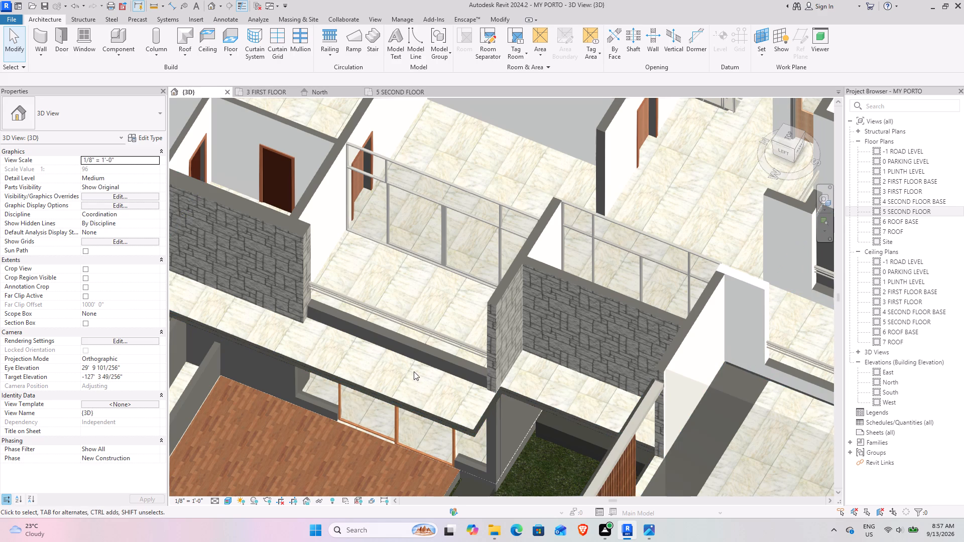
scroll(414, 371, down, 7)
middle_drag(395, 365, 449, 321)
scroll(484, 327, up, 4)
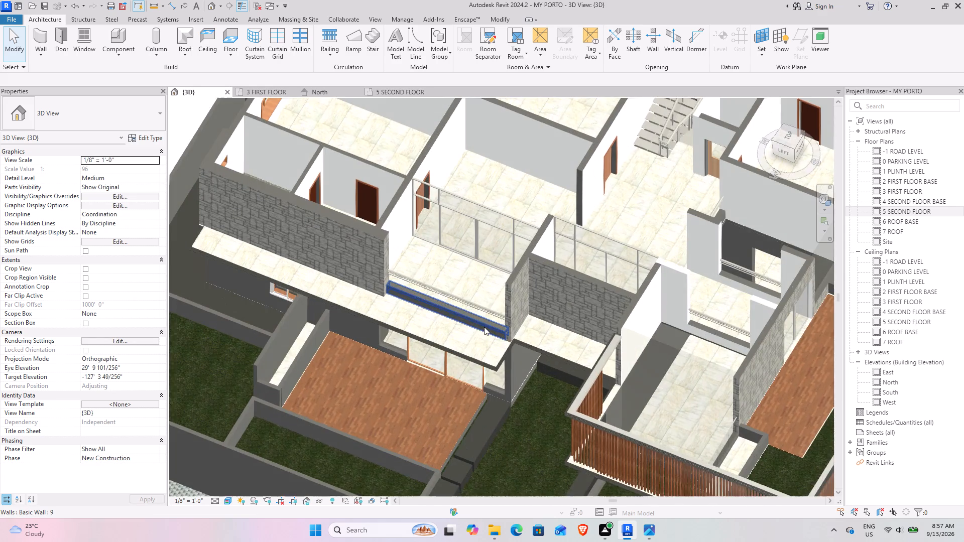
scroll(476, 330, up, 3)
scroll(476, 330, down, 3)
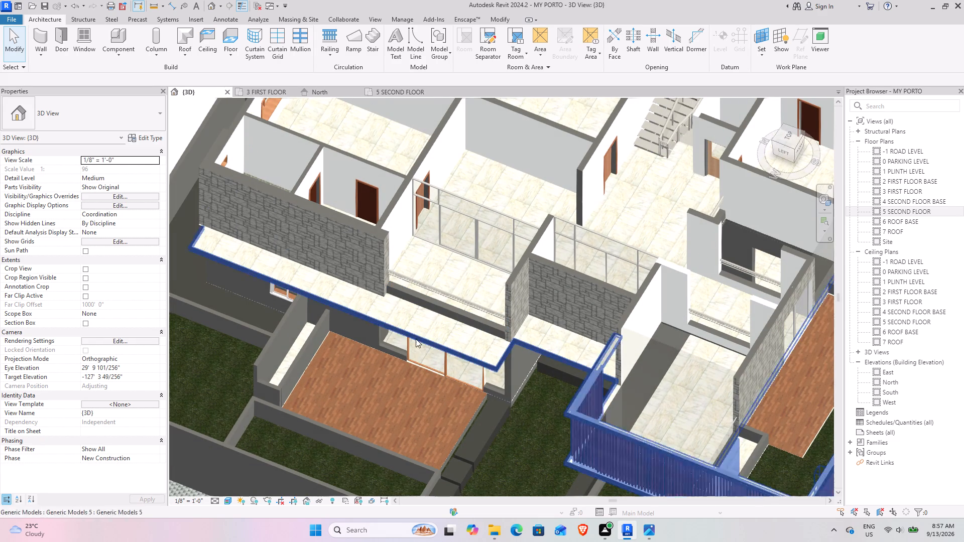
shift+middle_drag(468, 391, 460, 225)
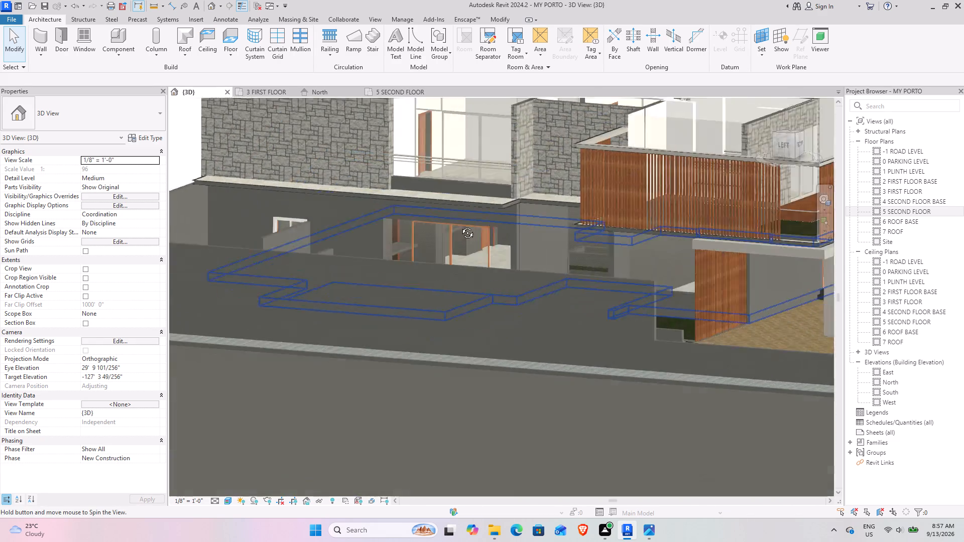
shift+middle_drag(460, 225, 416, 230)
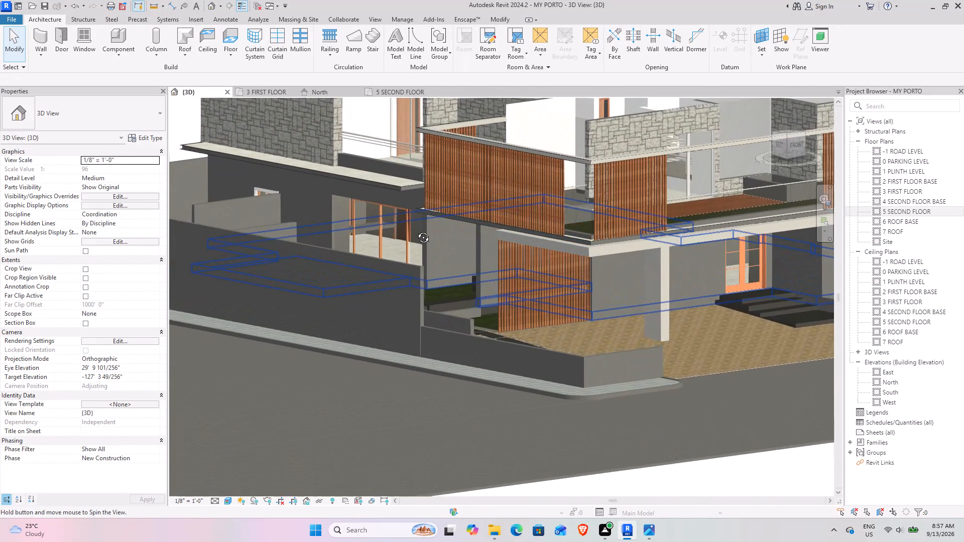
shift+middle_drag(416, 230, 415, 230)
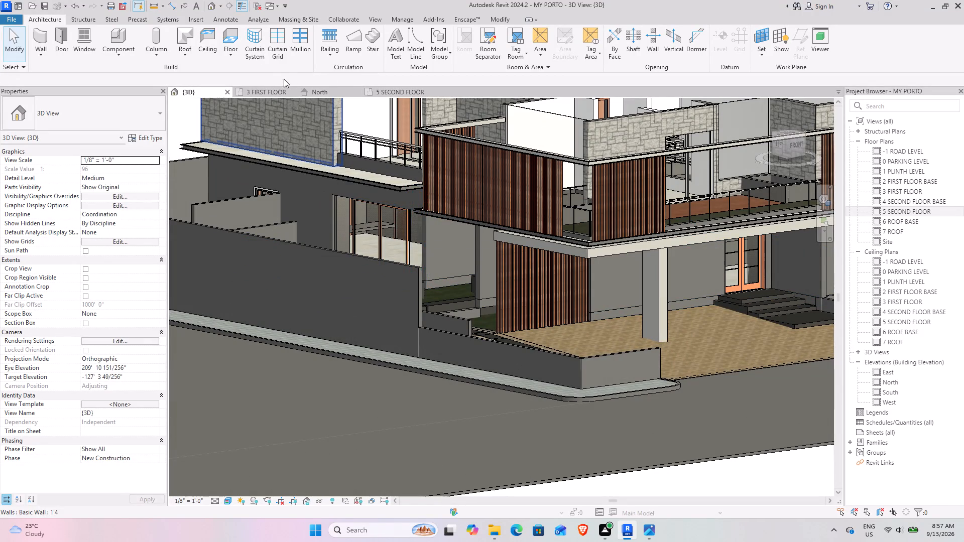
On the 3 FIRST FLOOR plan, draw a 1' 6" high Basic Wall 9, about 3'-4" long, along the projecting slab's short edge beside the 8'0"x10'0" toilet.
click(278, 93)
scroll(442, 244, down, 14)
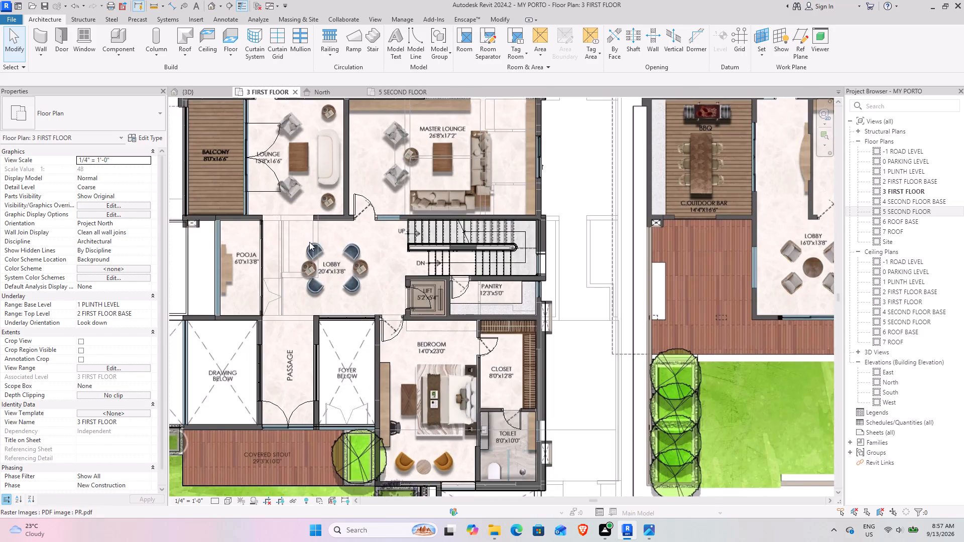
middle_drag(308, 241, 567, 295)
middle_drag(410, 174, 399, 328)
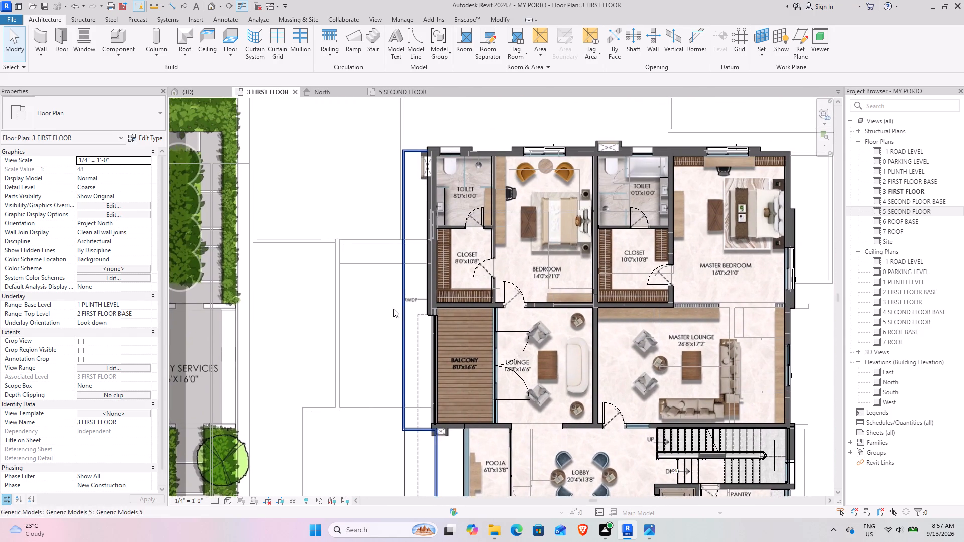
scroll(412, 144, up, 13)
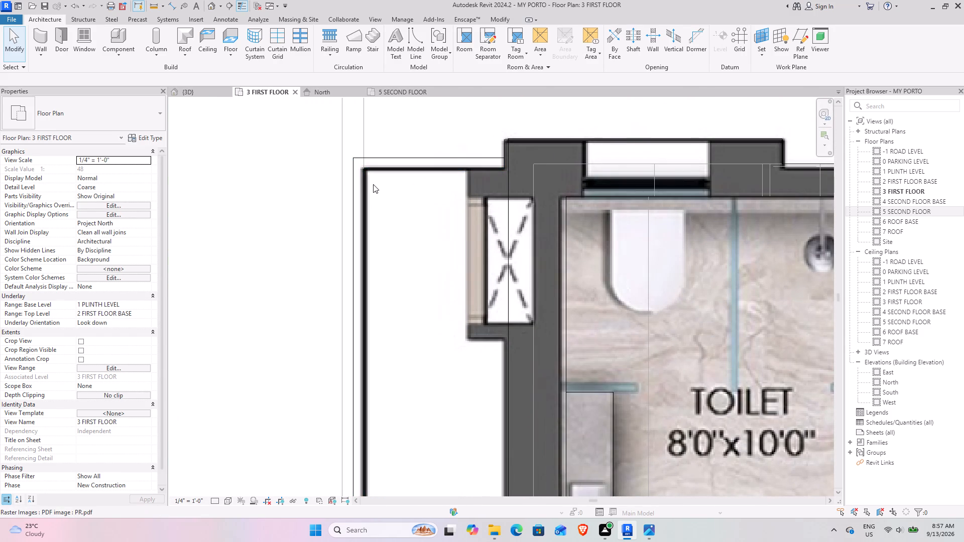
scroll(465, 252, down, 4)
middle_drag(453, 265, 328, 138)
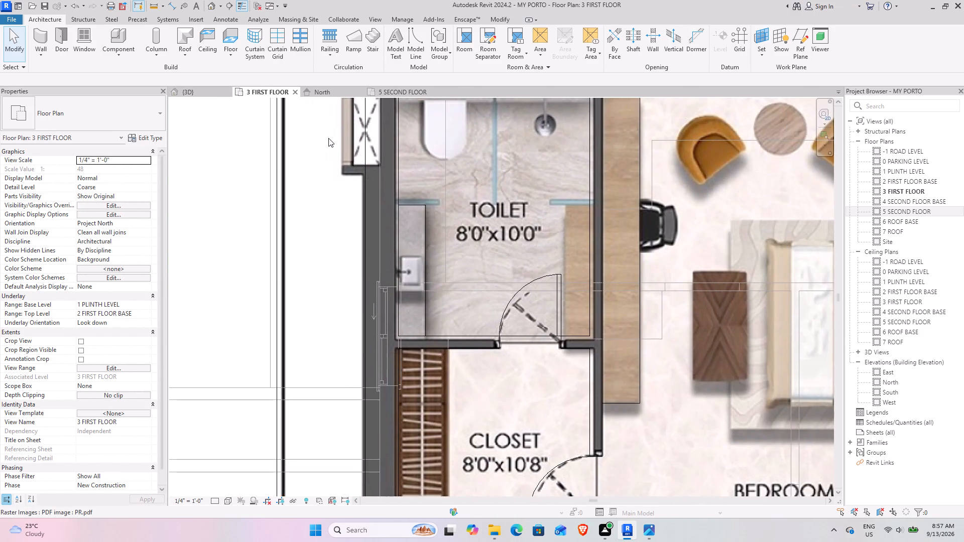
middle_drag(305, 272, 295, 66)
middle_drag(380, 375, 472, 181)
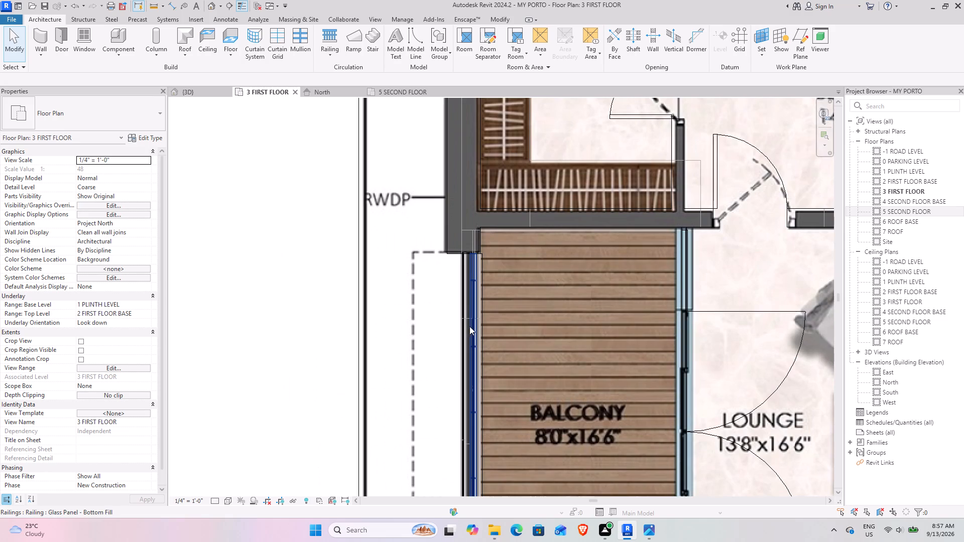
click(485, 323)
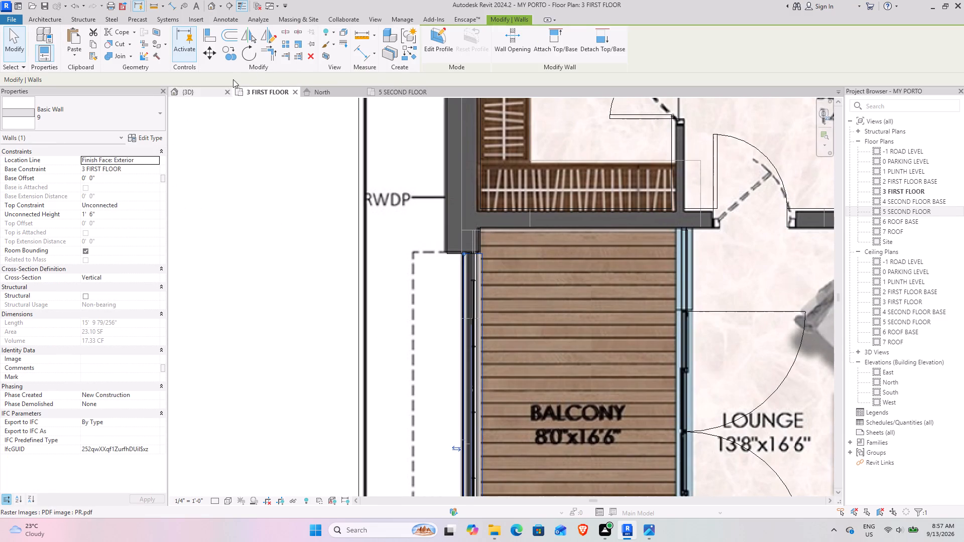
click(409, 58)
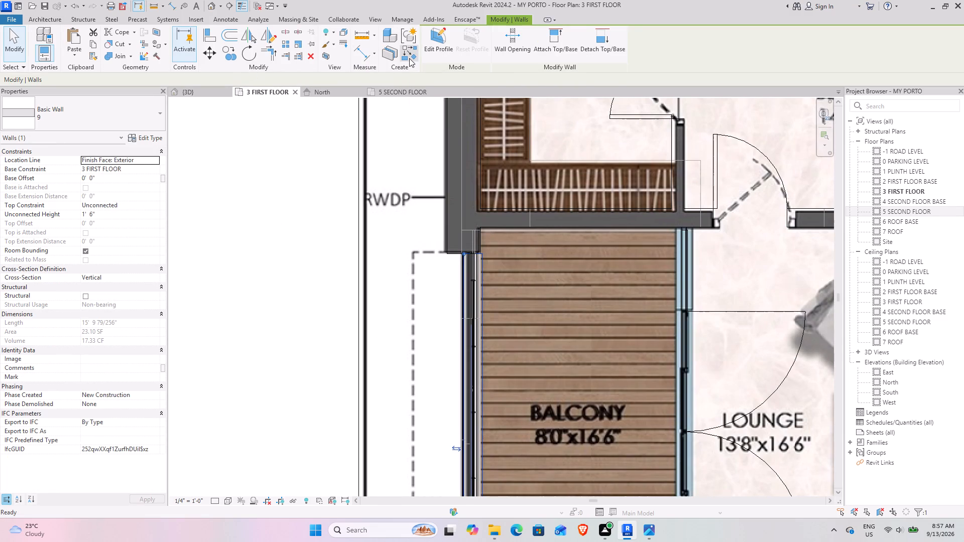
middle_drag(405, 186, 370, 541)
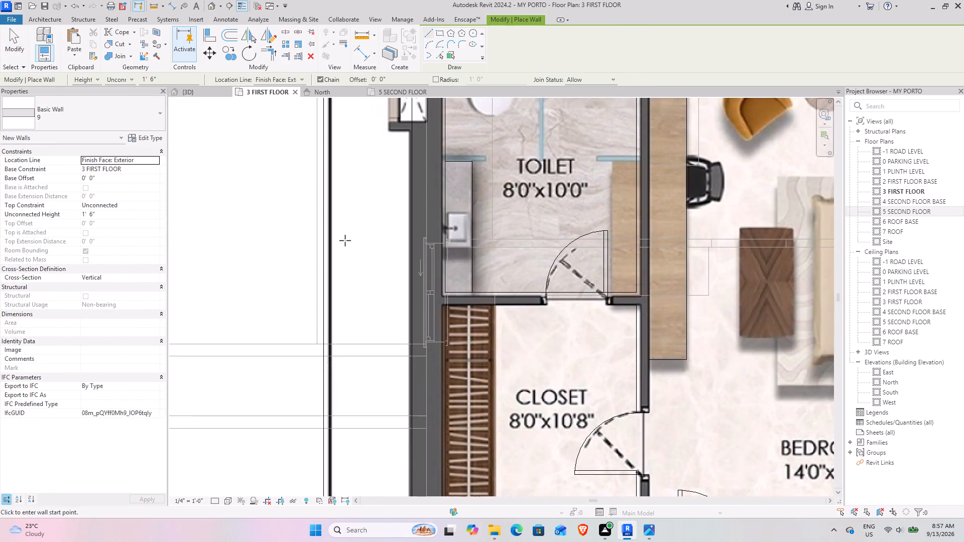
middle_drag(340, 231, 358, 457)
scroll(390, 231, up, 7)
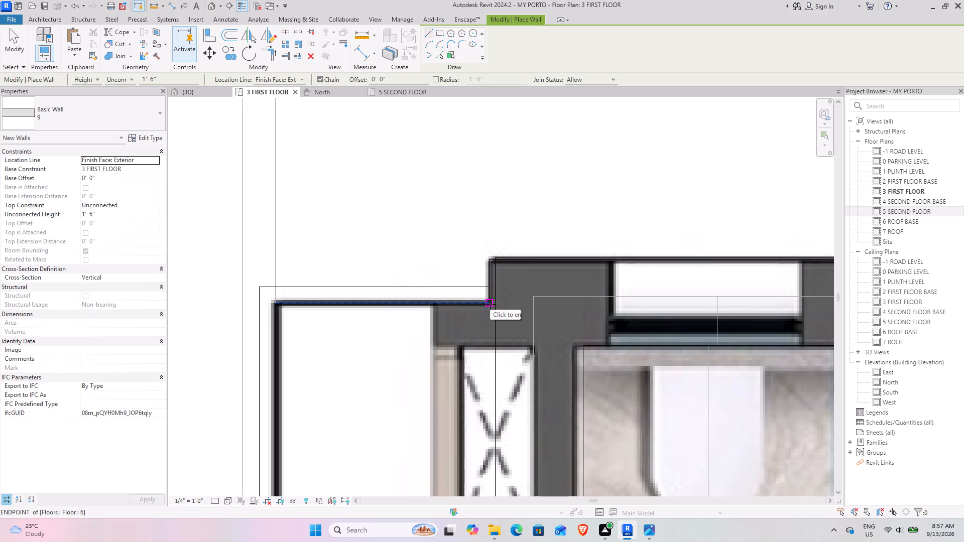
click(498, 304)
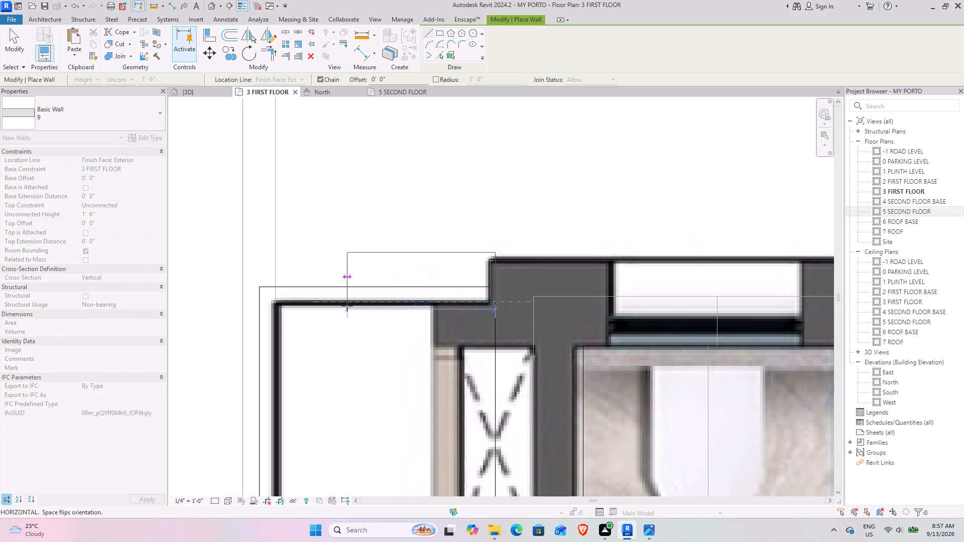
key(space)
scroll(333, 306, down, 1)
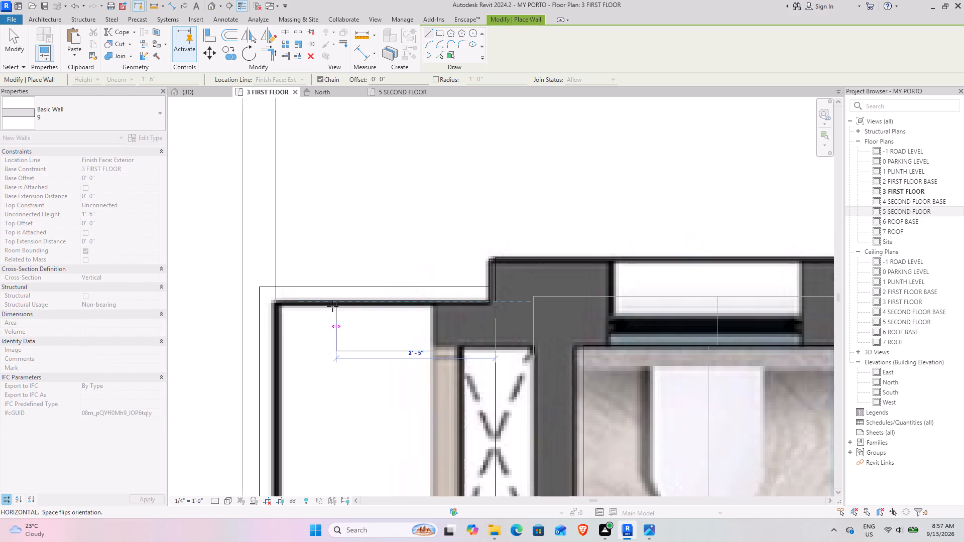
scroll(332, 306, down, 1)
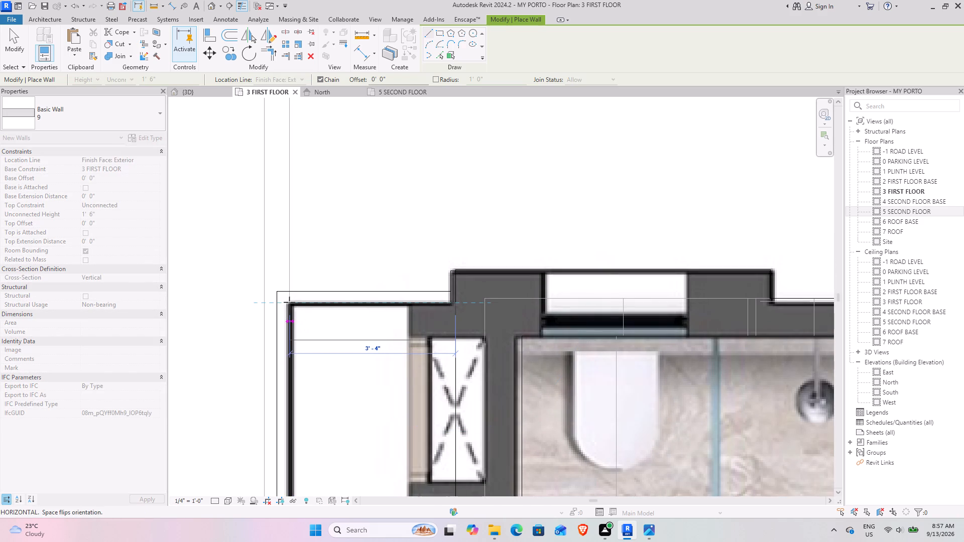
click(289, 302)
Continue the low wall about 38' 9" along the projecting slab's long outer edge, past the closet and balcony.
scroll(306, 350, down, 4)
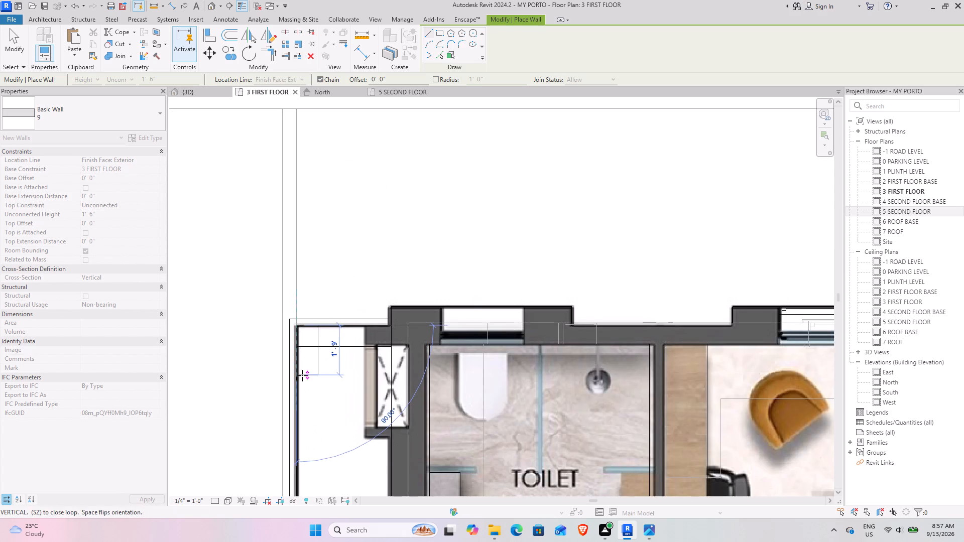
middle_drag(300, 374, 303, 146)
middle_drag(311, 397, 304, 141)
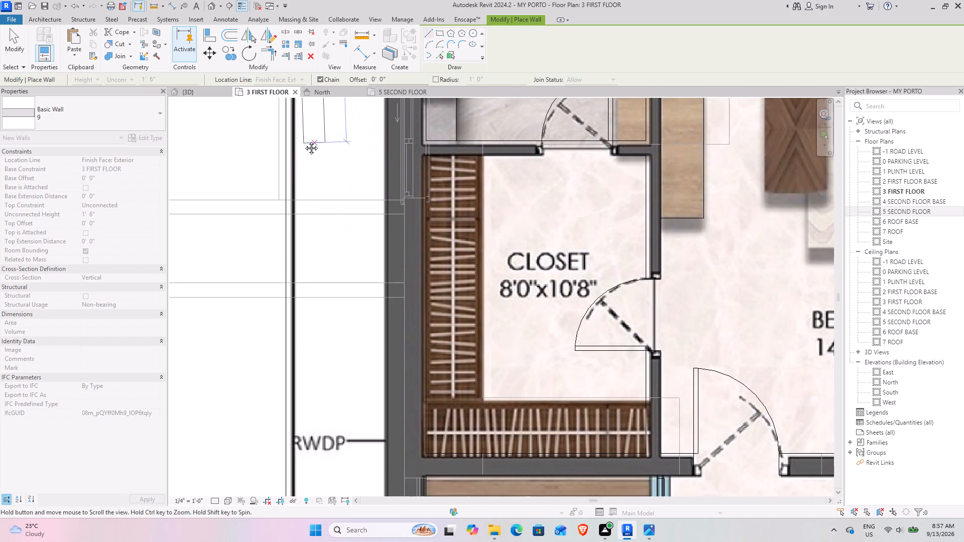
middle_drag(304, 141, 303, 140)
middle_drag(294, 367, 312, 151)
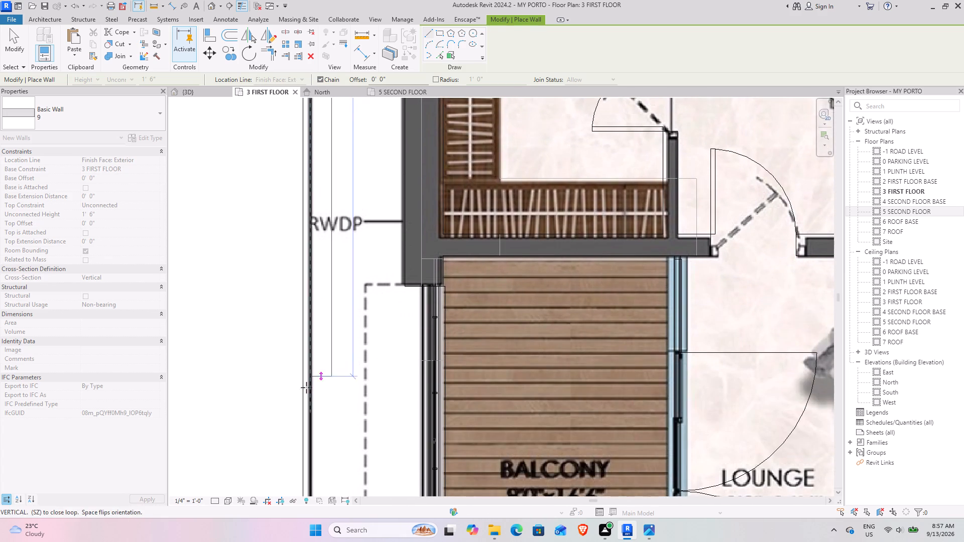
middle_drag(309, 405, 324, 162)
middle_drag(318, 377, 320, 166)
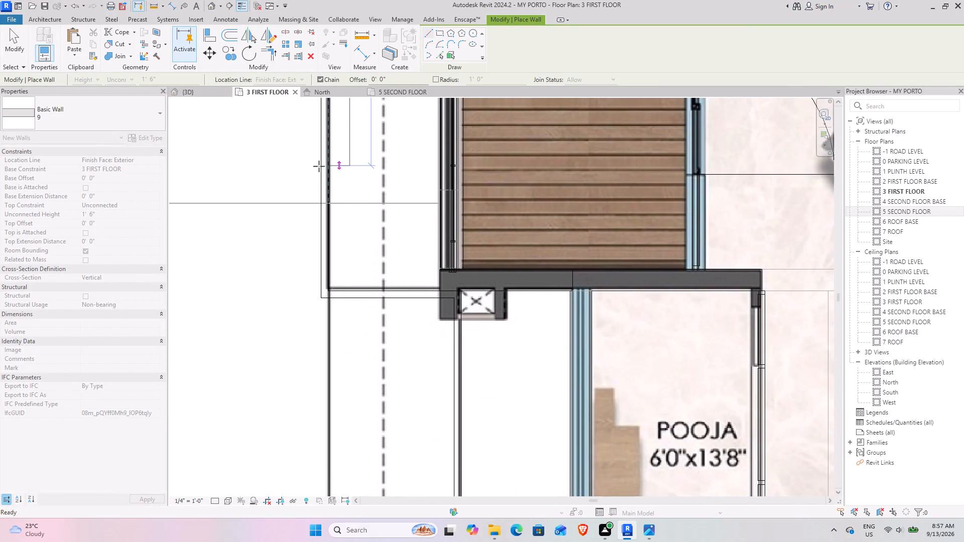
scroll(329, 274, up, 8)
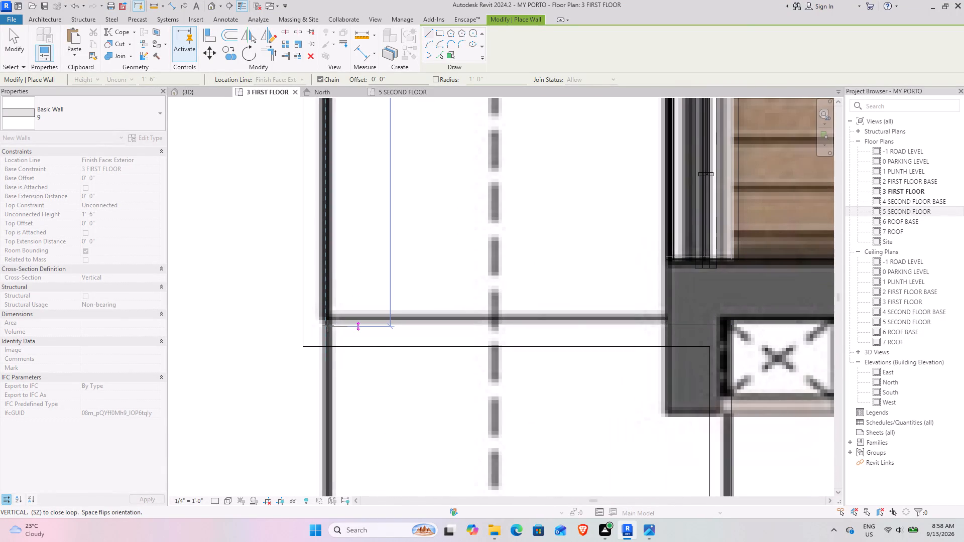
click(328, 326)
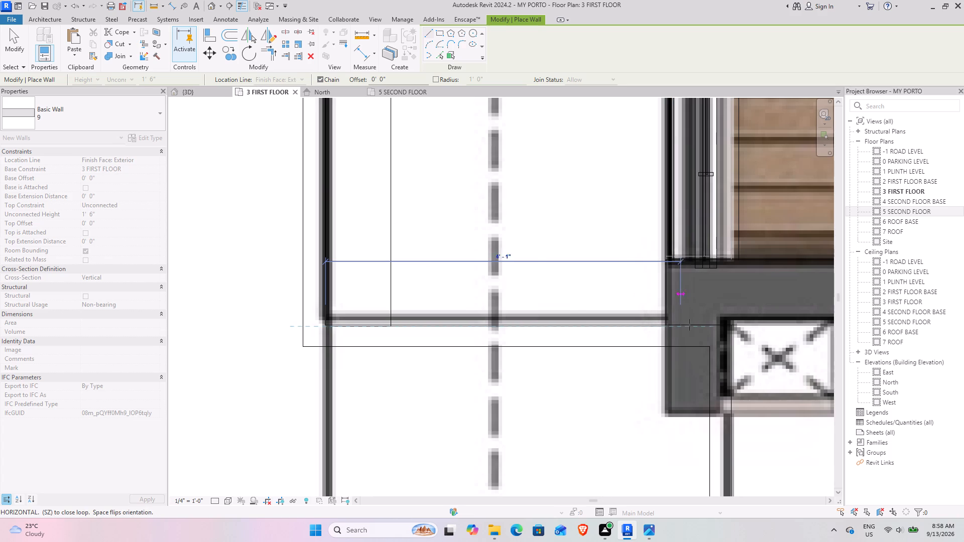
Close the low wall with a segment about 3'-11" long back to the building at the balcony's shaft corner.
scroll(666, 316, down, 4)
middle_drag(654, 317, 361, 324)
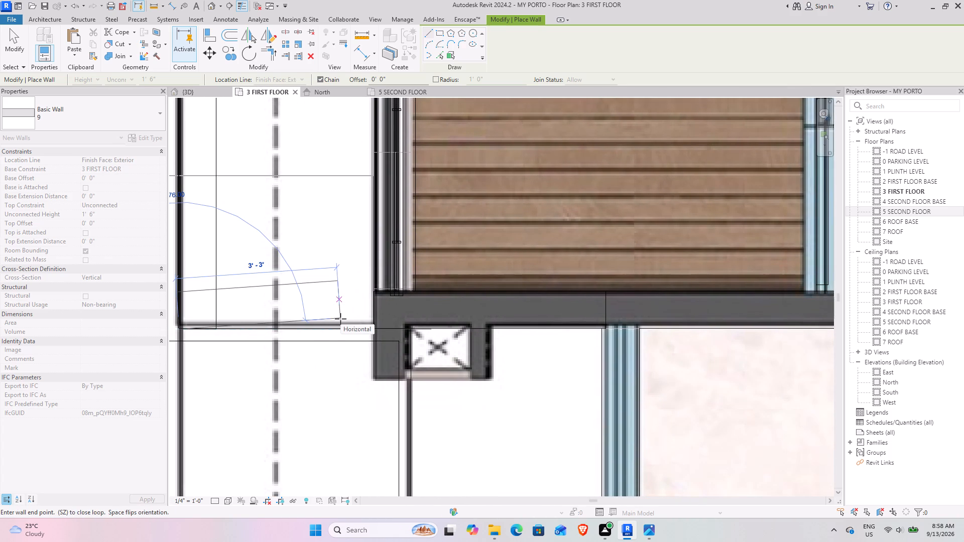
click(375, 330)
key(Escape)
key(Escape)
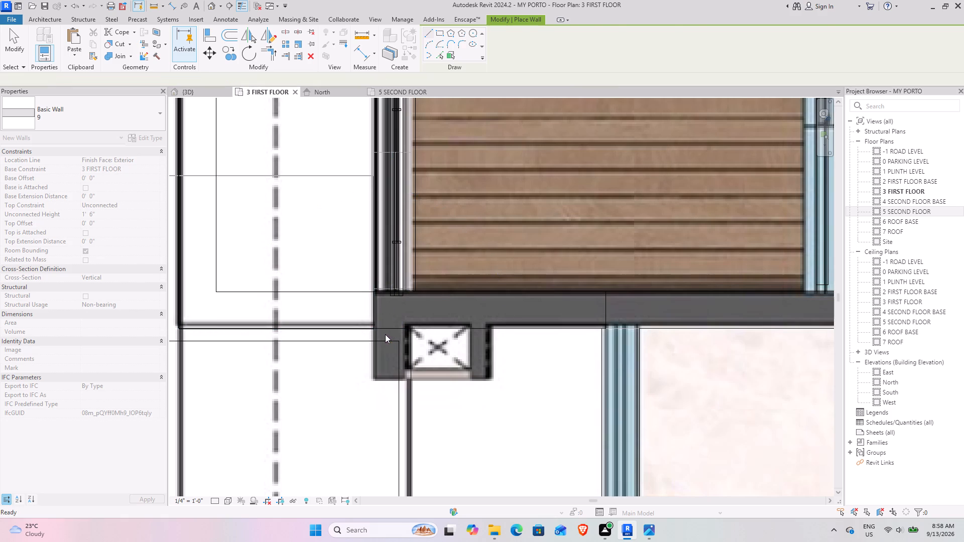
key(Escape)
key(Escape)
In the 3D view, delete the balcony's original low wall and the glass railing between the stone-clad walls.
click(193, 90)
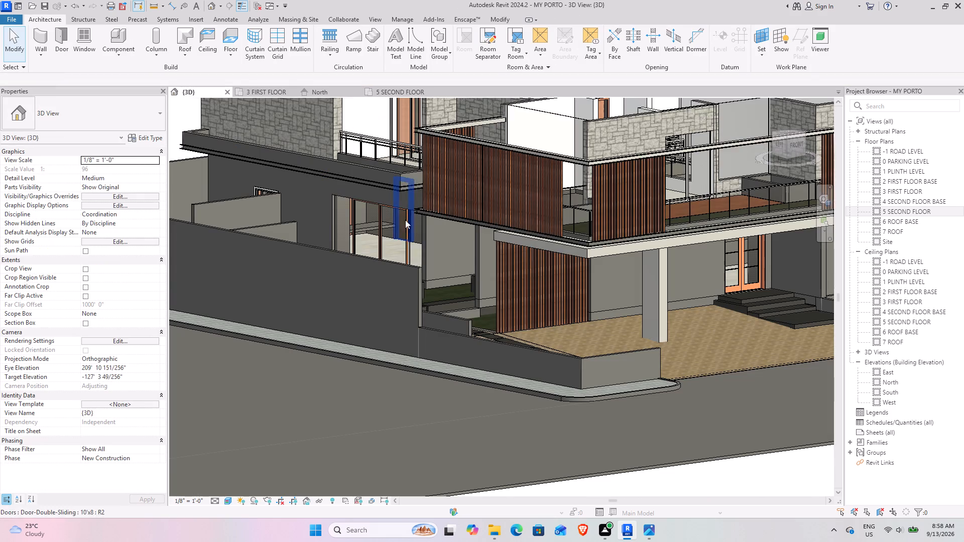
shift+middle_drag(384, 193, 425, 316)
scroll(496, 282, up, 8)
shift+middle_drag(498, 398, 510, 383)
scroll(483, 364, down, 8)
shift+middle_drag(457, 369, 422, 250)
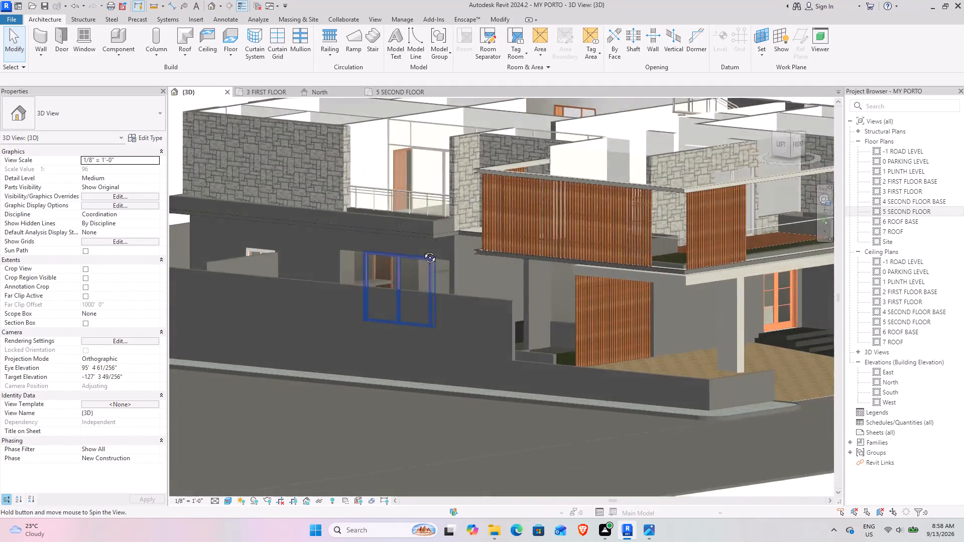
shift+middle_drag(422, 250, 438, 354)
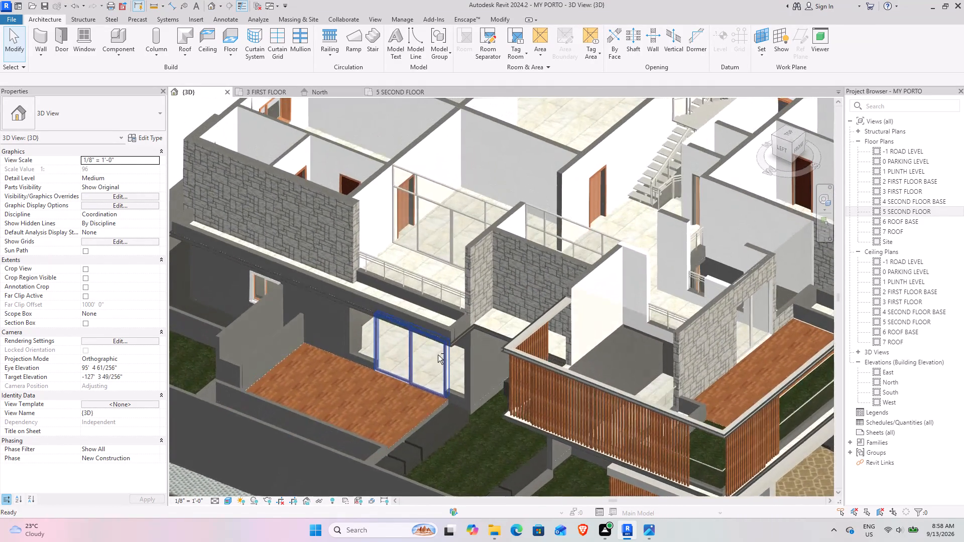
click(407, 295)
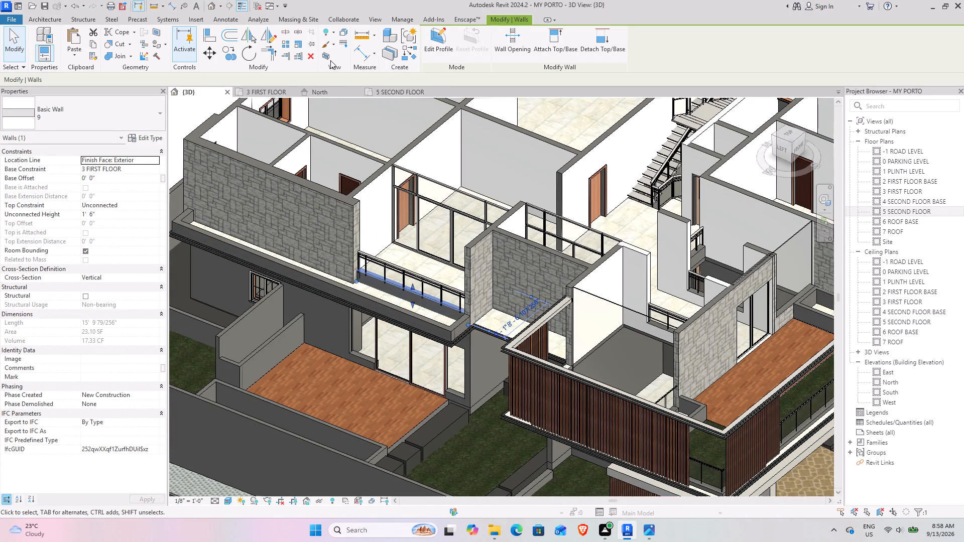
click(302, 57)
click(310, 60)
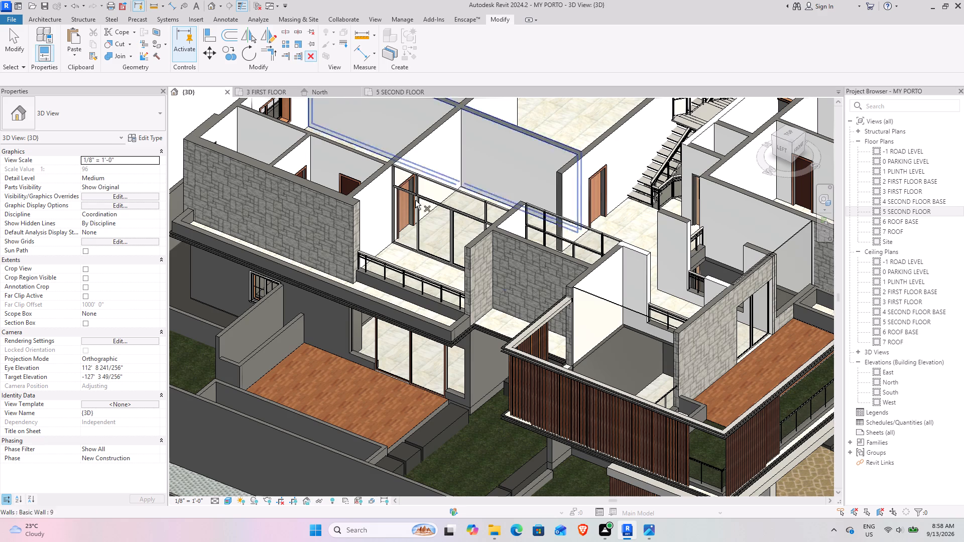
click(413, 297)
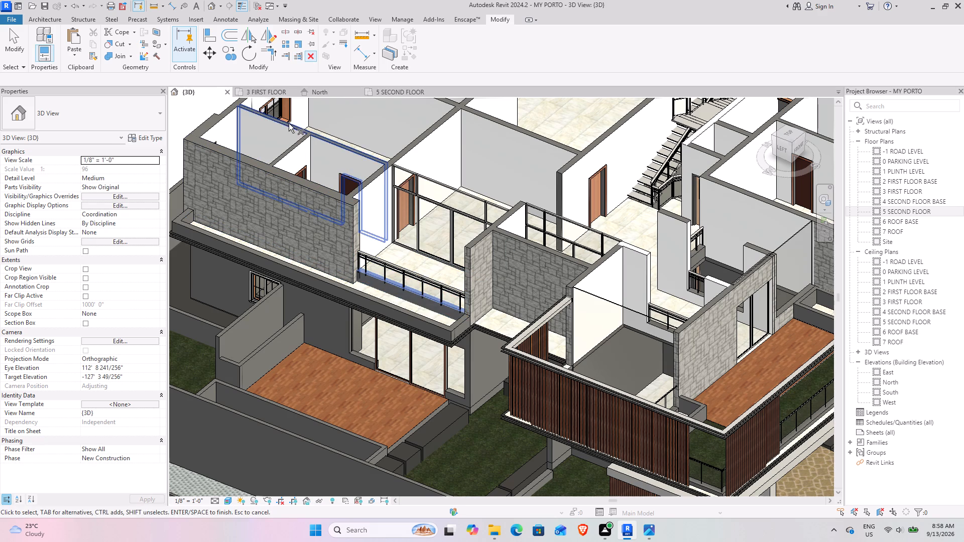
click(310, 55)
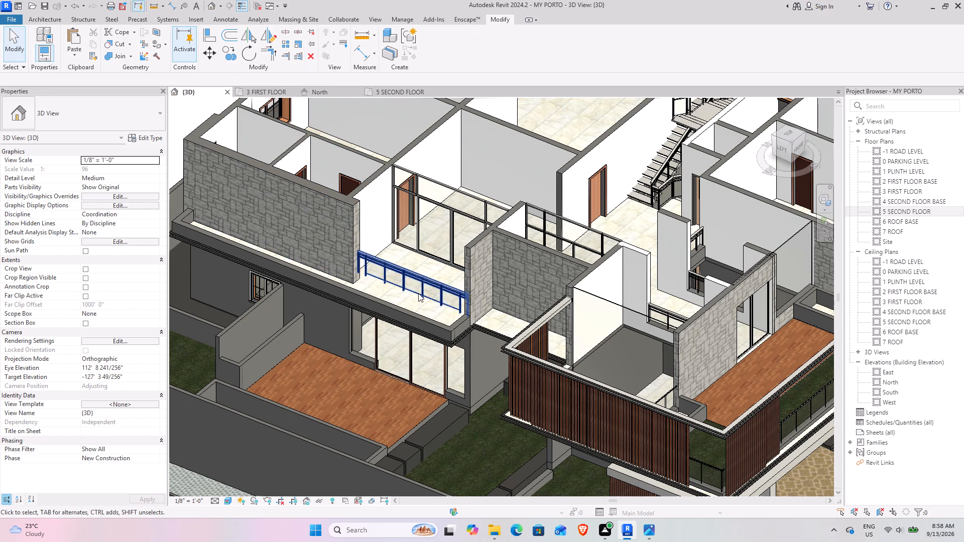
click(415, 277)
click(313, 58)
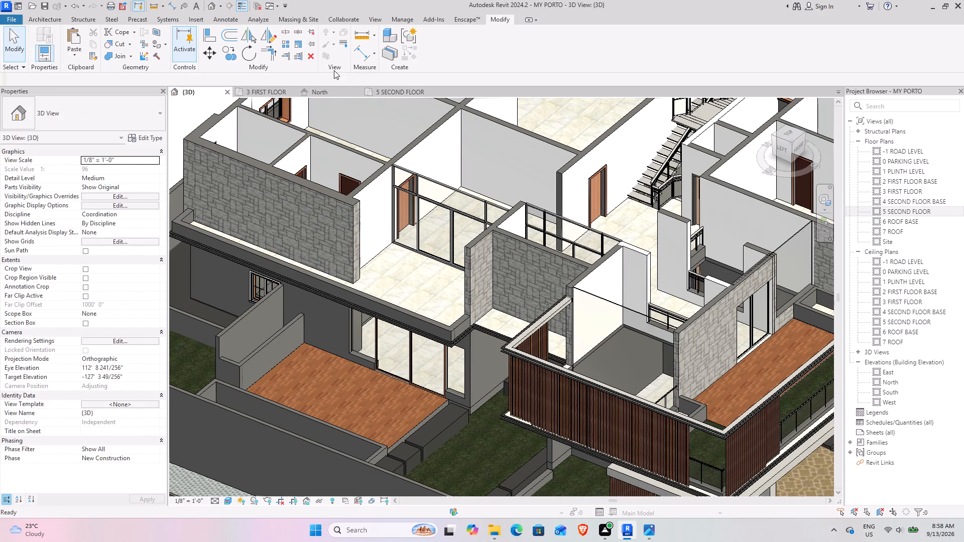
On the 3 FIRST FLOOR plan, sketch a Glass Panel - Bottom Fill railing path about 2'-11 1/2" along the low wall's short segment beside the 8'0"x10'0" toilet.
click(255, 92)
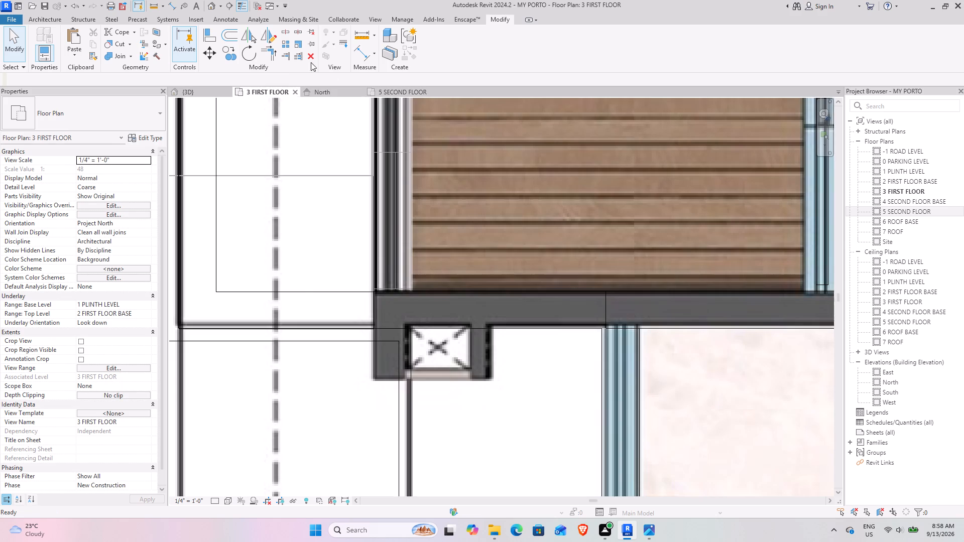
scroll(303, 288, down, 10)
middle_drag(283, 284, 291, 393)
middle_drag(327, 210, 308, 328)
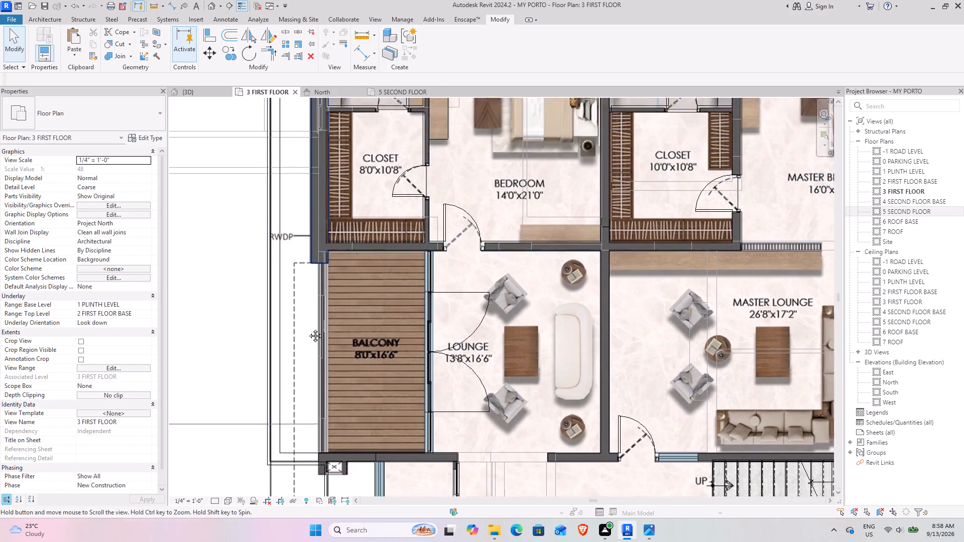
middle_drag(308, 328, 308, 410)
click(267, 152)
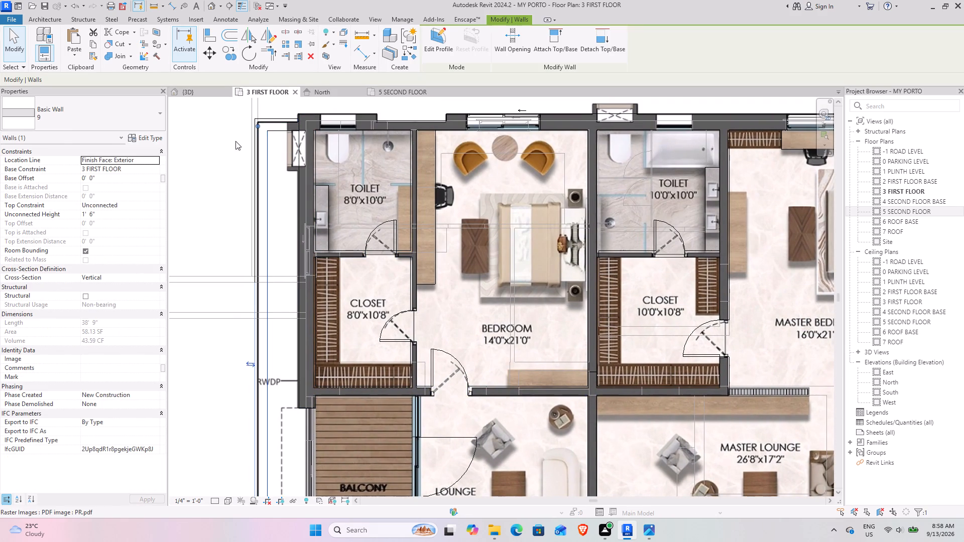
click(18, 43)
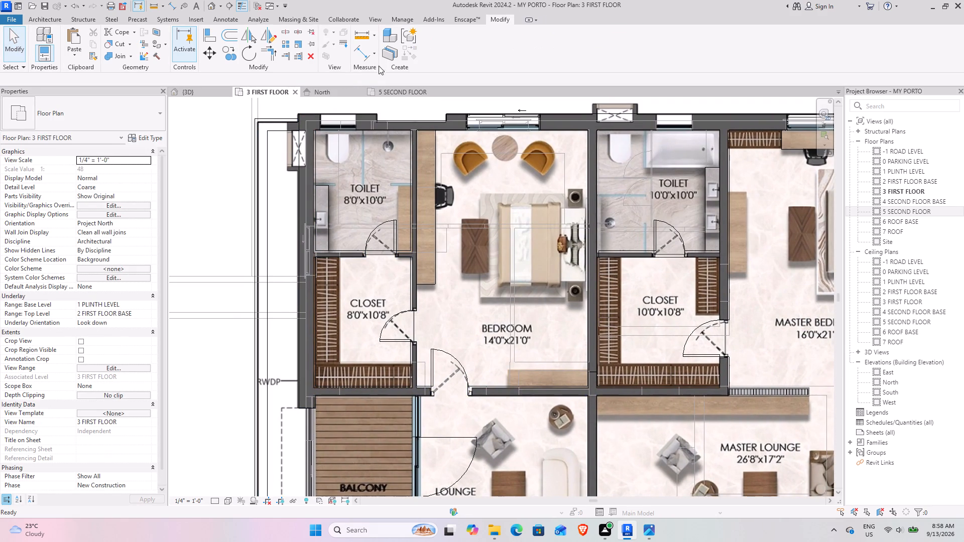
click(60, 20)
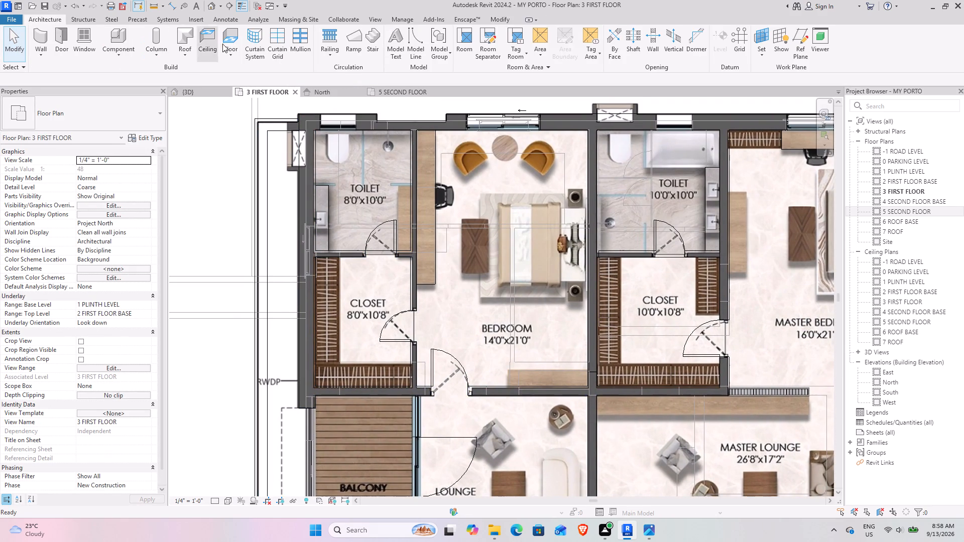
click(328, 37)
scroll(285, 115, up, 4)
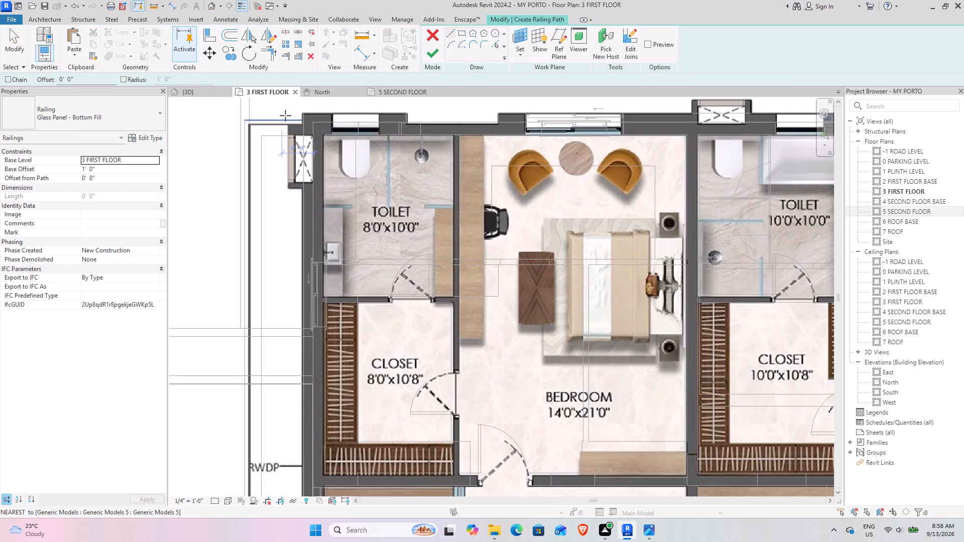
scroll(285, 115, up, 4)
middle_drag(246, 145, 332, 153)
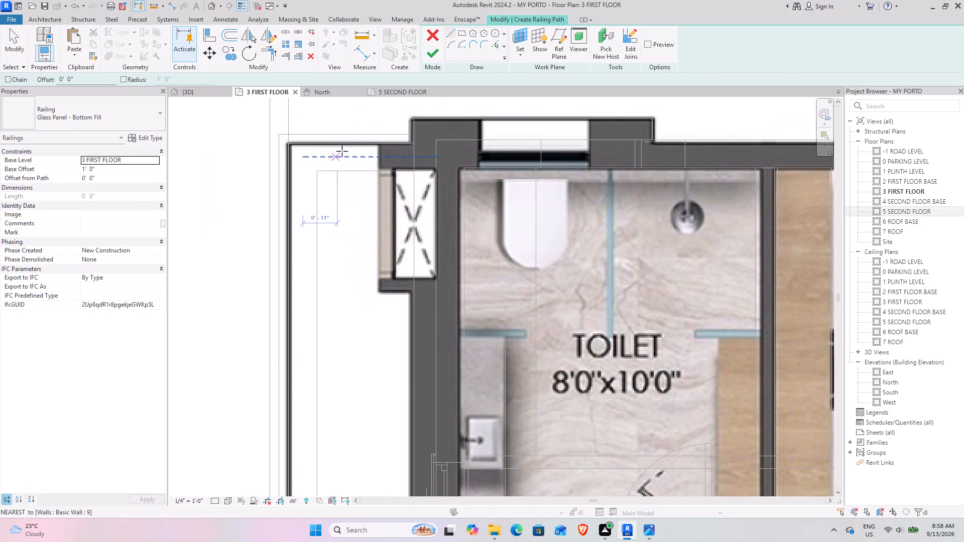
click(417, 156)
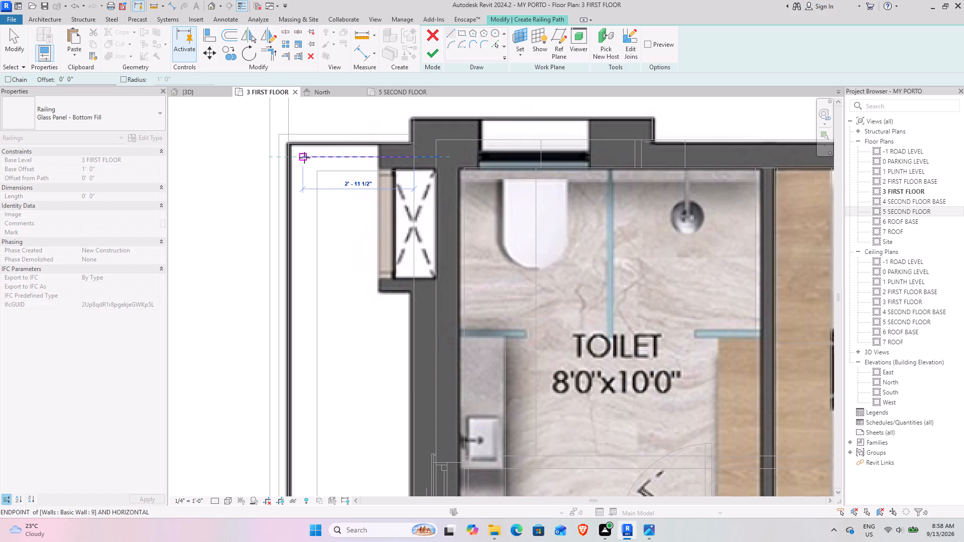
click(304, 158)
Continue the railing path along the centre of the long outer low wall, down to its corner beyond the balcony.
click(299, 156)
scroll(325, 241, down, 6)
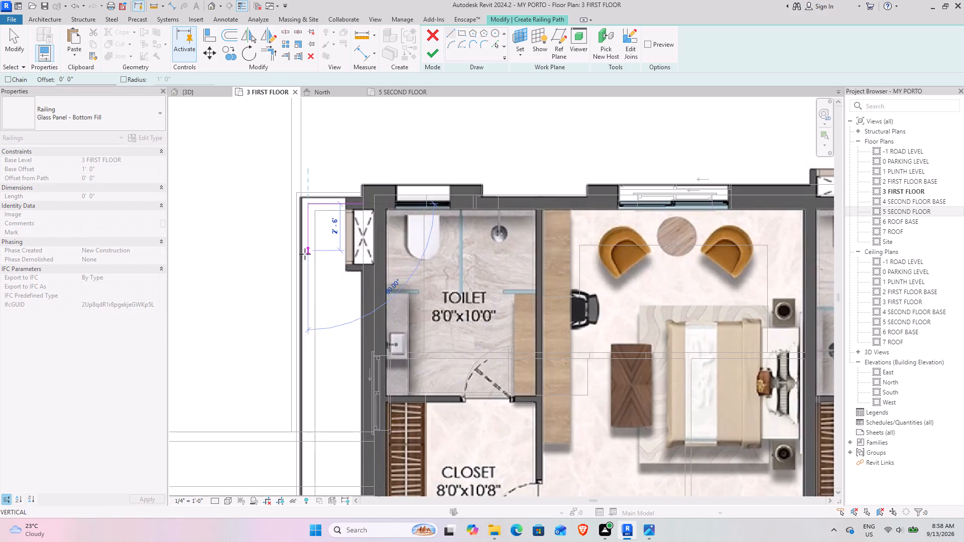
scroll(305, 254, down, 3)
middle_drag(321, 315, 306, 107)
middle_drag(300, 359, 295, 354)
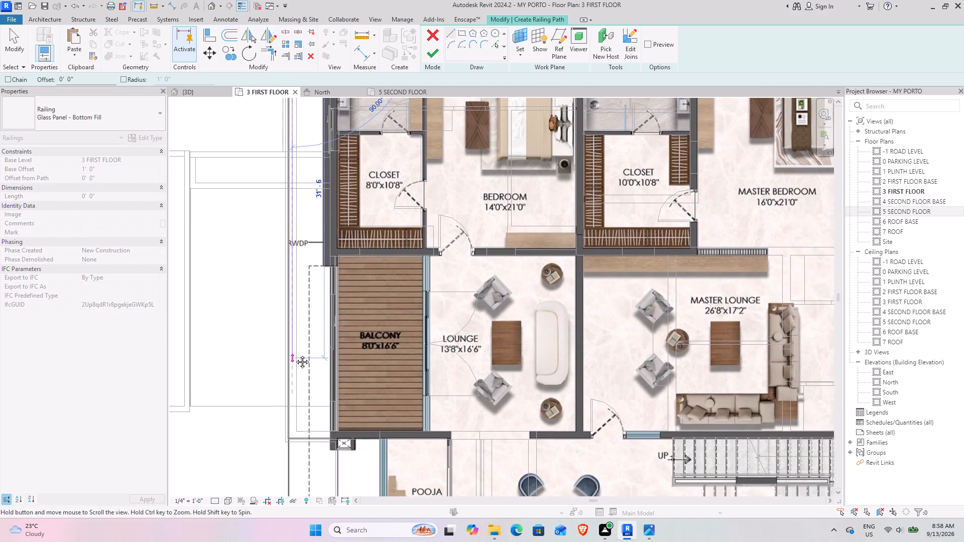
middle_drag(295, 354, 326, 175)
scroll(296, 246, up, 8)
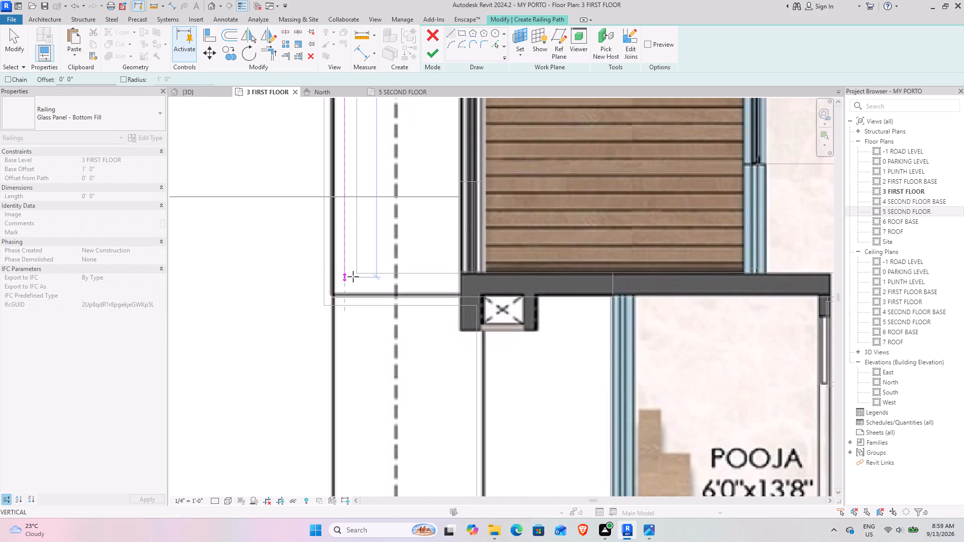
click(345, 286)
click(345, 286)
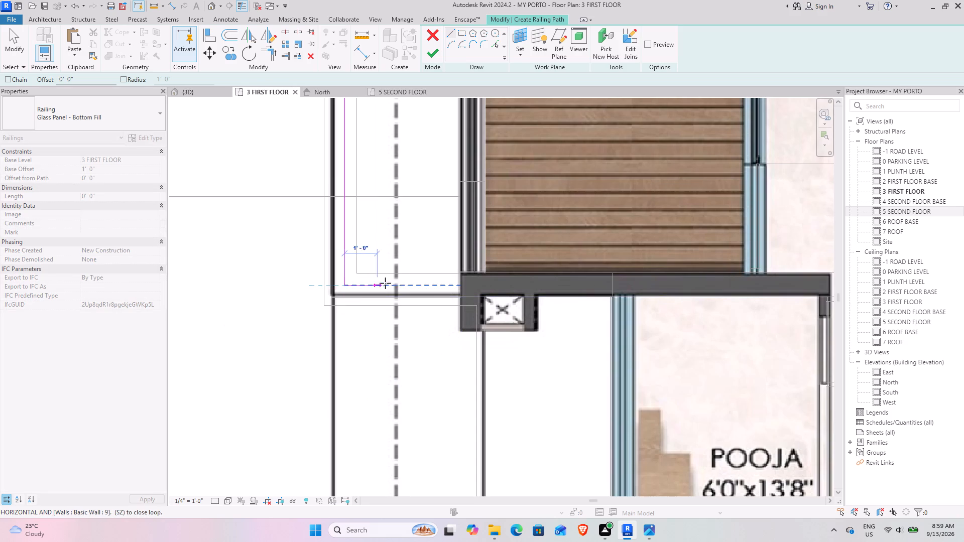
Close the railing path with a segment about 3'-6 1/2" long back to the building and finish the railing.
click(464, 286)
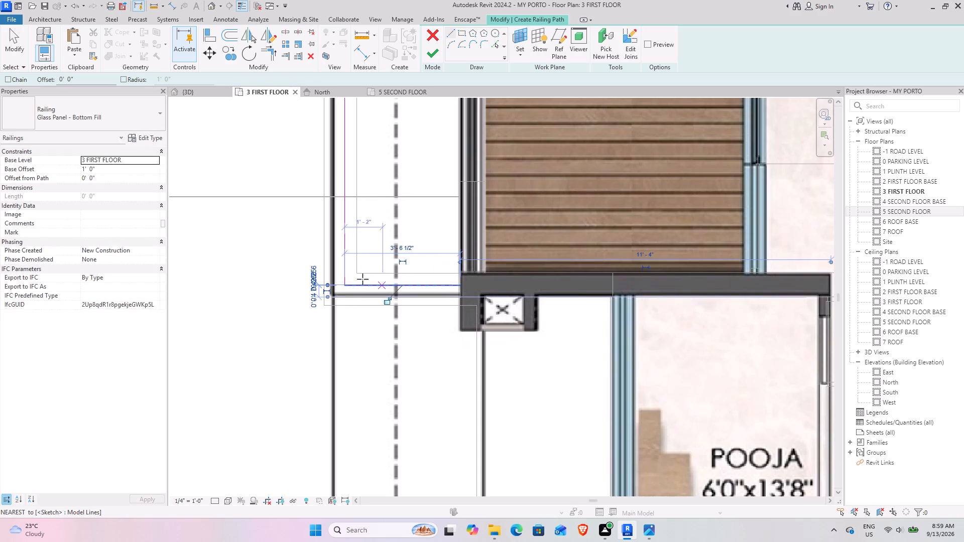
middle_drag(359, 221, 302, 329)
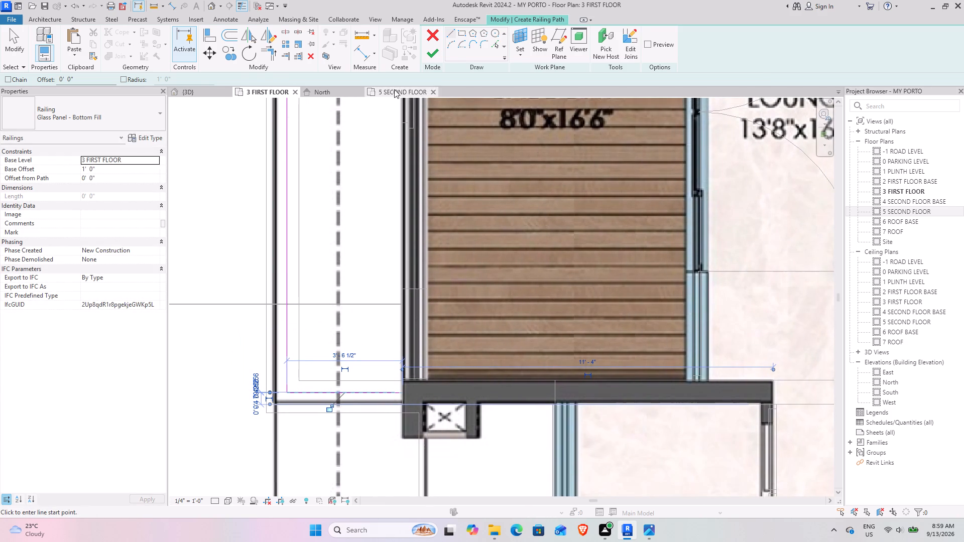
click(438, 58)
Examine the new glass-panel railing on the slab-edge low wall from several angles in the 3D view.
click(185, 90)
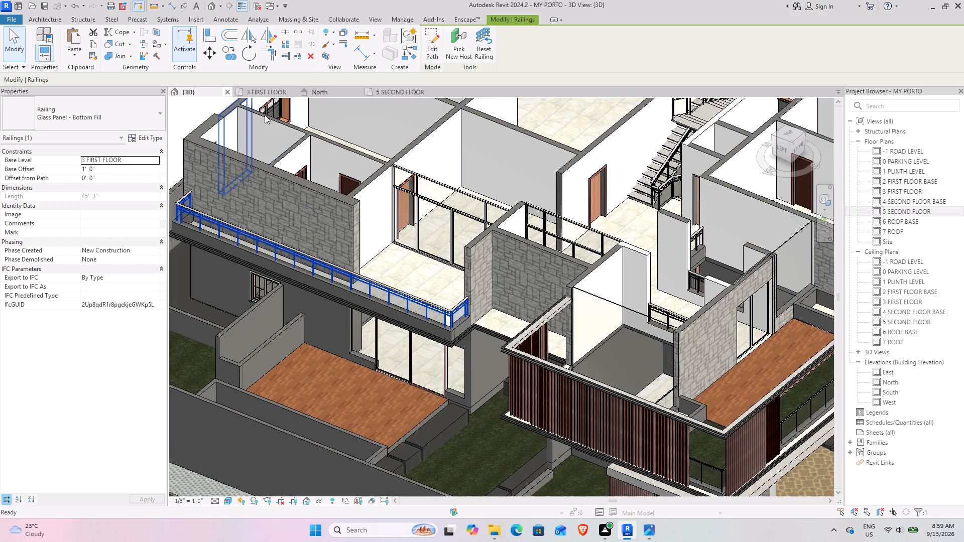
scroll(436, 247, down, 4)
shift+middle_drag(419, 317, 368, 199)
click(297, 349)
click(281, 210)
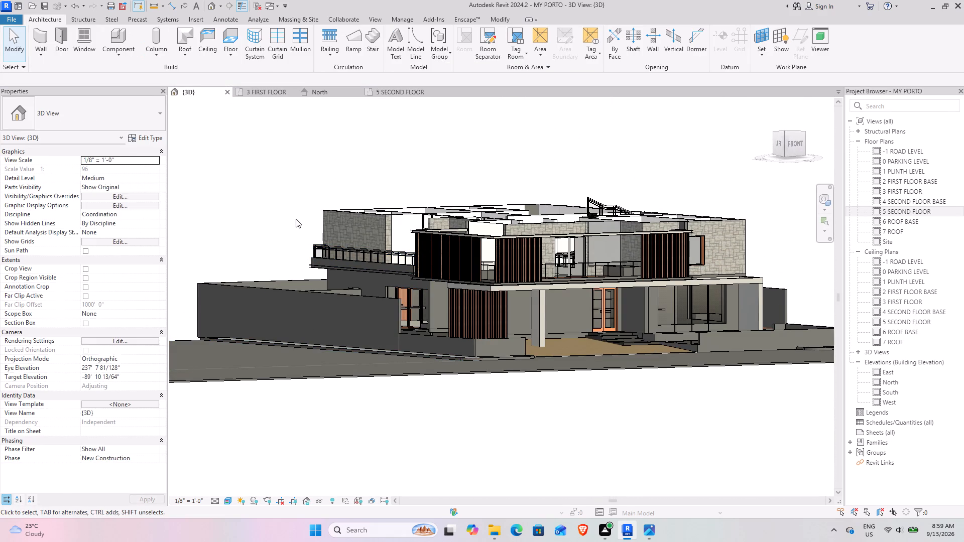
shift+middle_drag(312, 219, 381, 292)
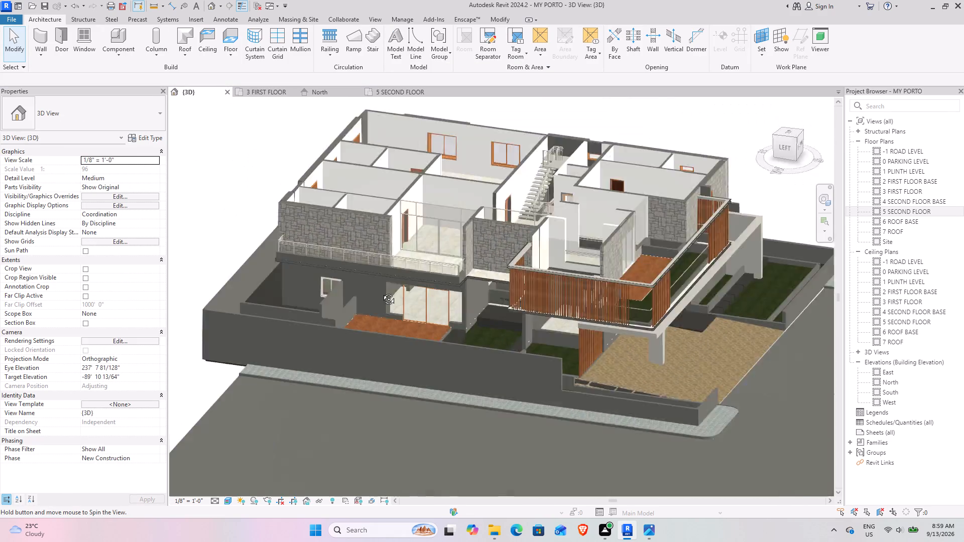
shift+middle_drag(381, 292, 430, 254)
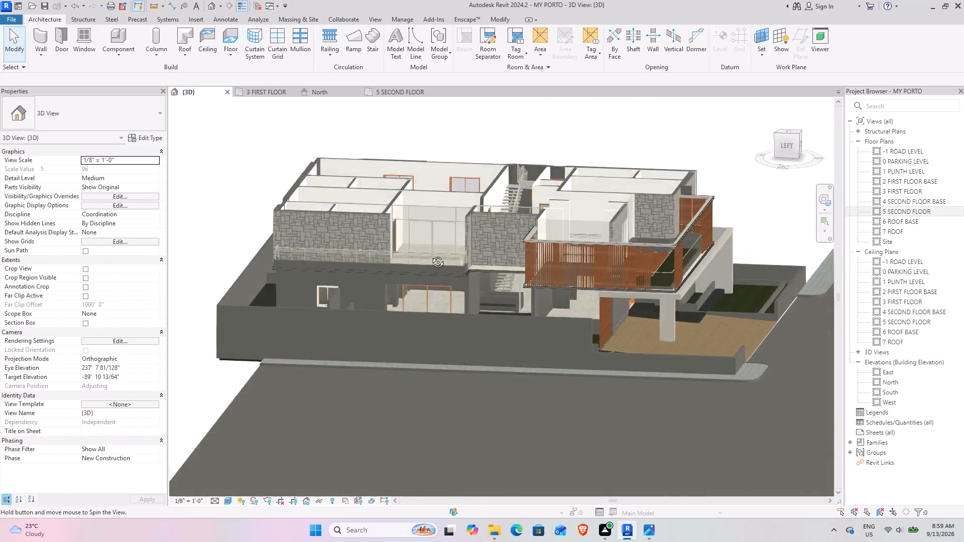
shift+middle_drag(430, 254, 483, 321)
shift+middle_drag(480, 321, 523, 254)
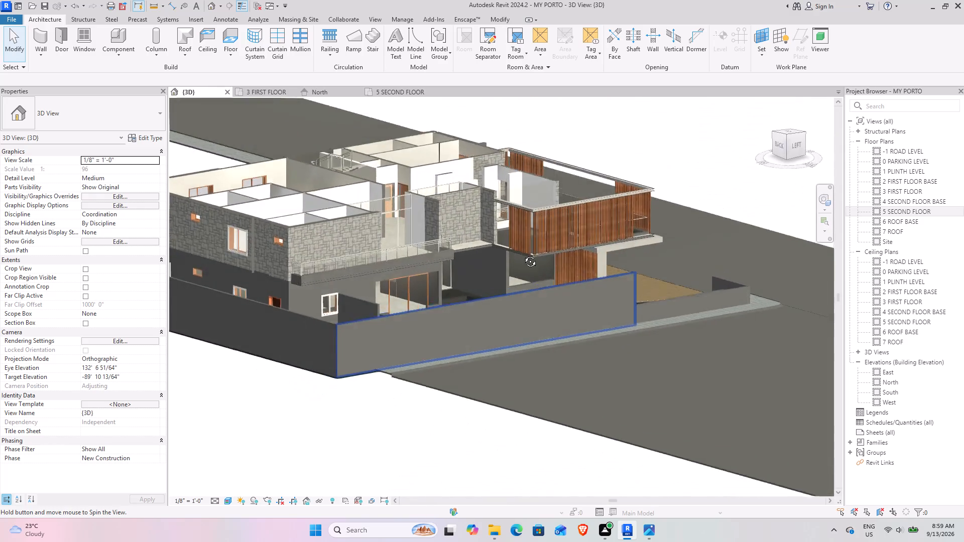
shift+middle_drag(523, 254, 305, 267)
scroll(393, 240, up, 4)
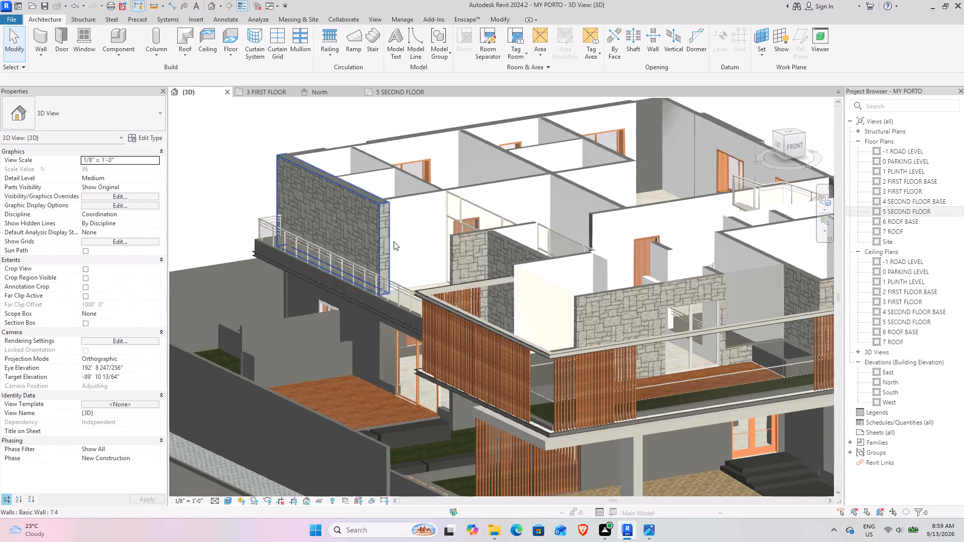
shift+middle_drag(316, 299, 336, 291)
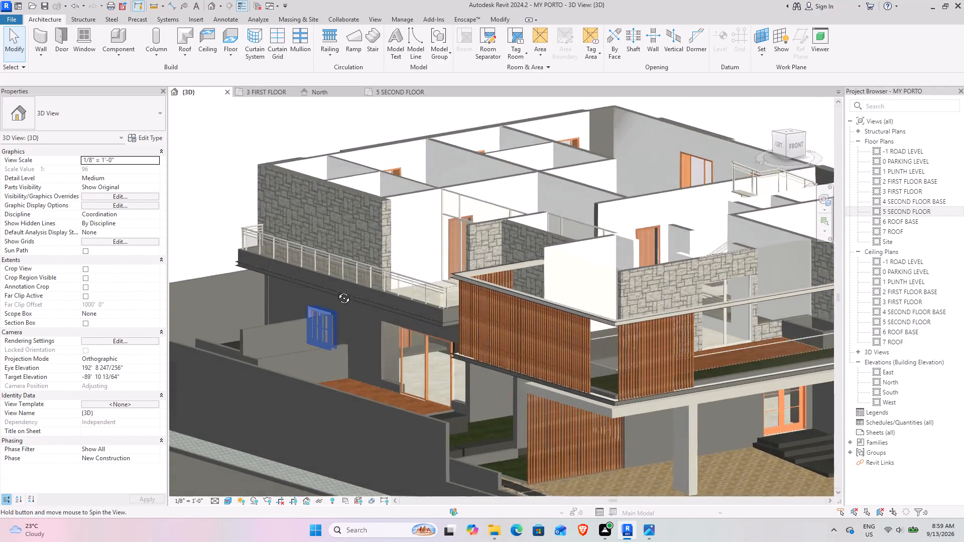
shift+middle_drag(336, 291, 334, 311)
scroll(366, 277, up, 5)
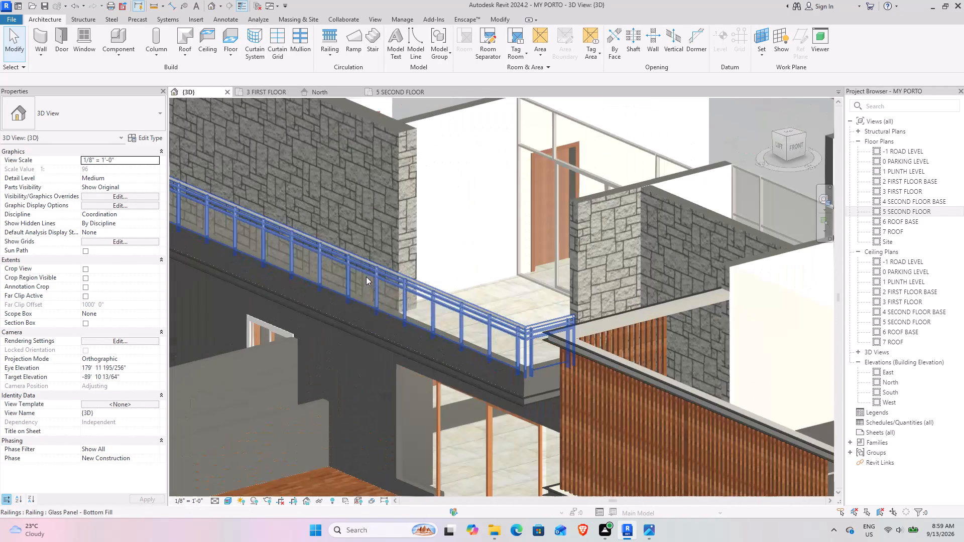
click(429, 292)
key(Escape)
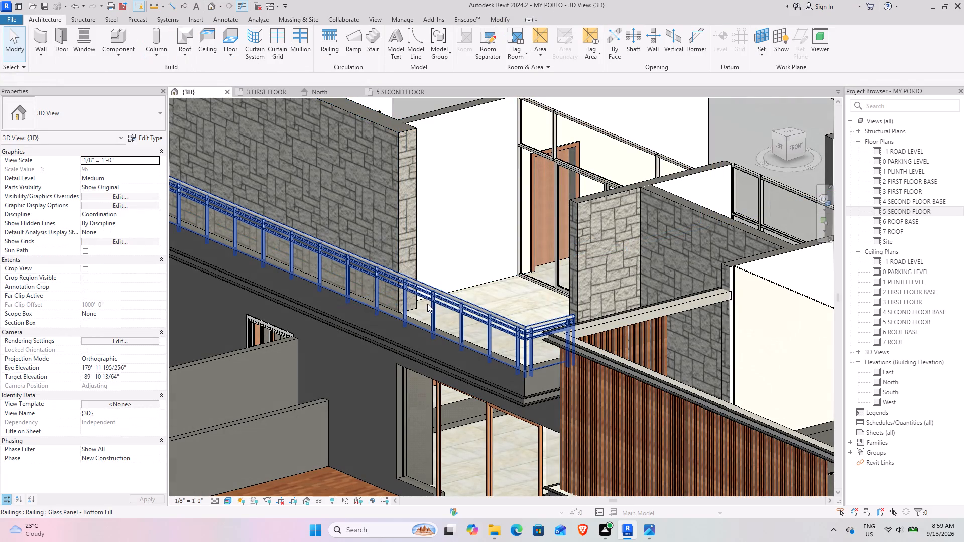
key(Escape)
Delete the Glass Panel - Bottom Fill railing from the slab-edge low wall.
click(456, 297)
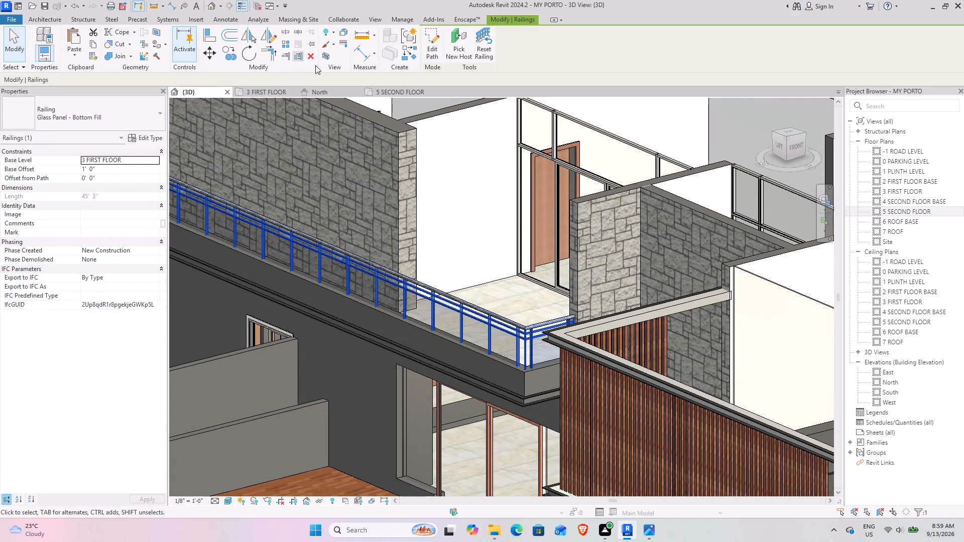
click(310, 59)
Using the balcony's glass guard as template, draw a 2'-11 1/2" Curtain Wall 1 segment, 3'-6" high, along the short low wall beside the toilet.
scroll(390, 208, down, 4)
middle_drag(448, 209, 226, 115)
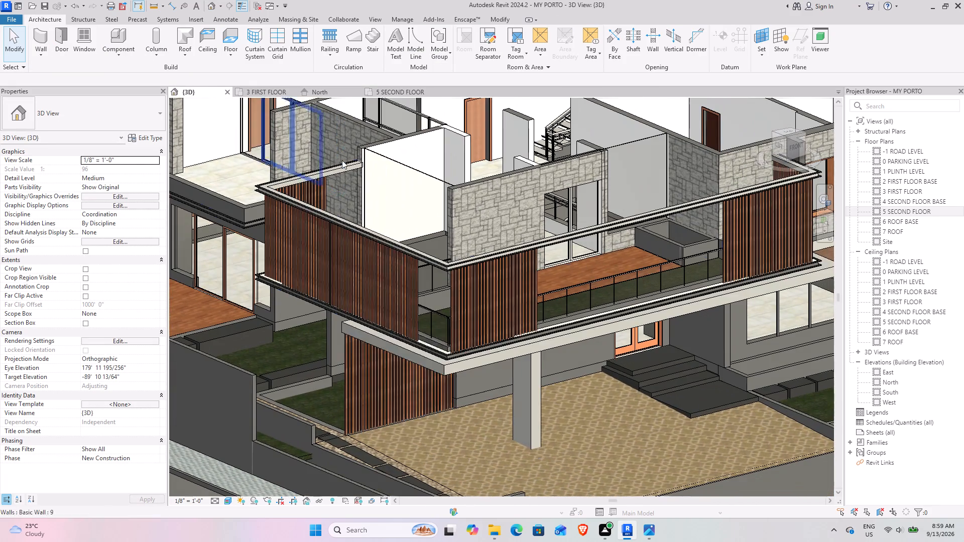
scroll(403, 166, down, 2)
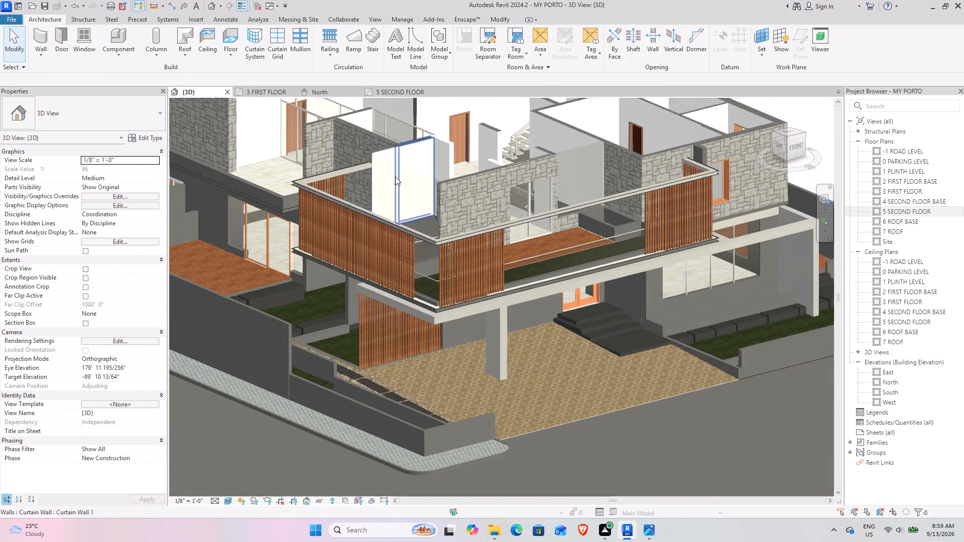
middle_drag(349, 177, 426, 220)
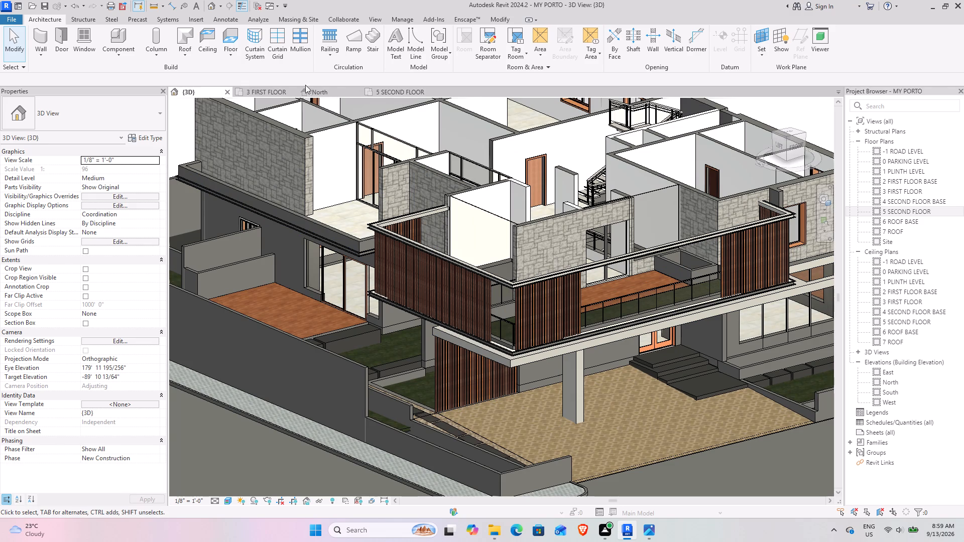
click(256, 93)
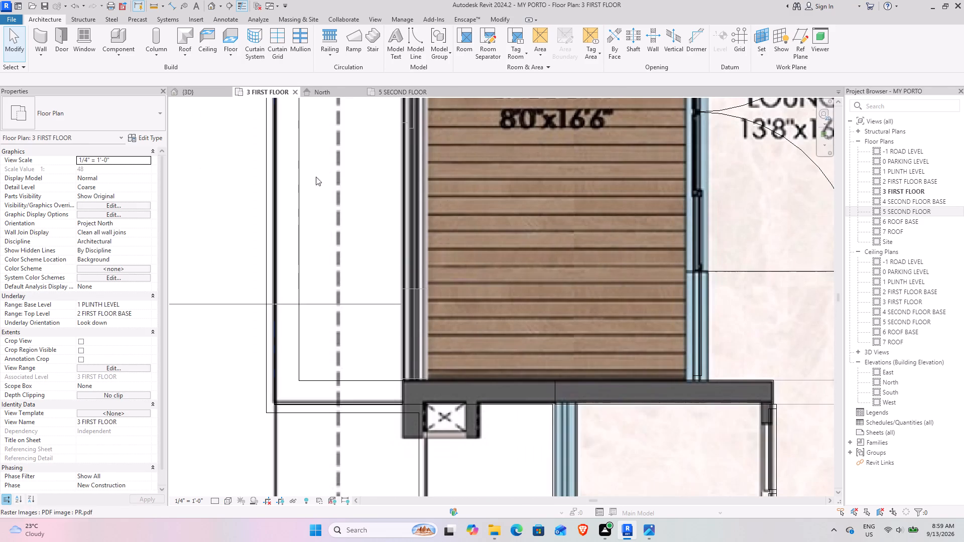
click(202, 95)
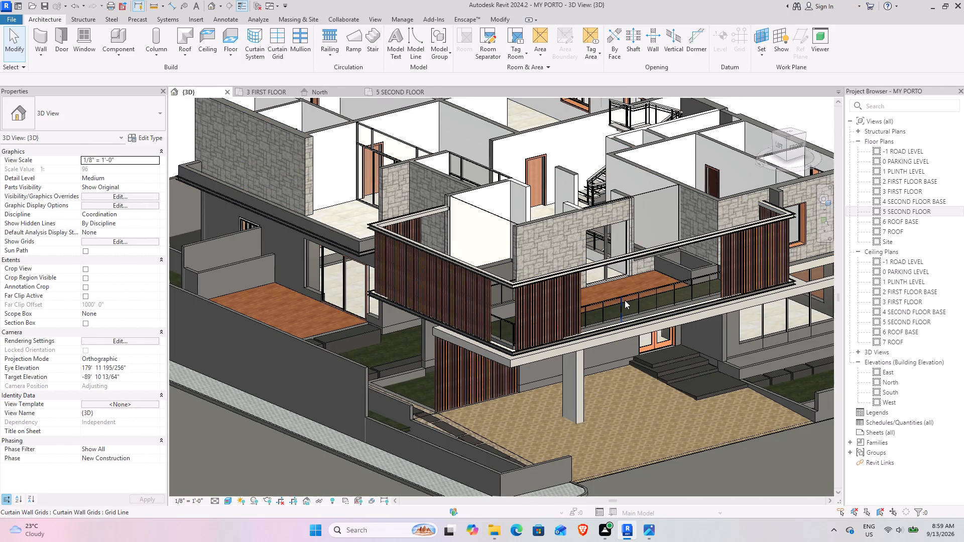
click(625, 300)
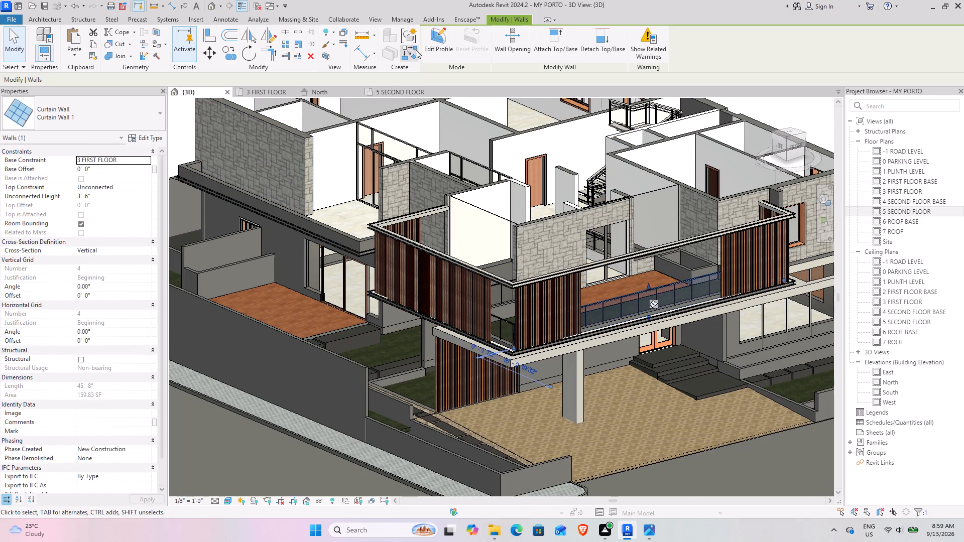
click(405, 49)
click(250, 95)
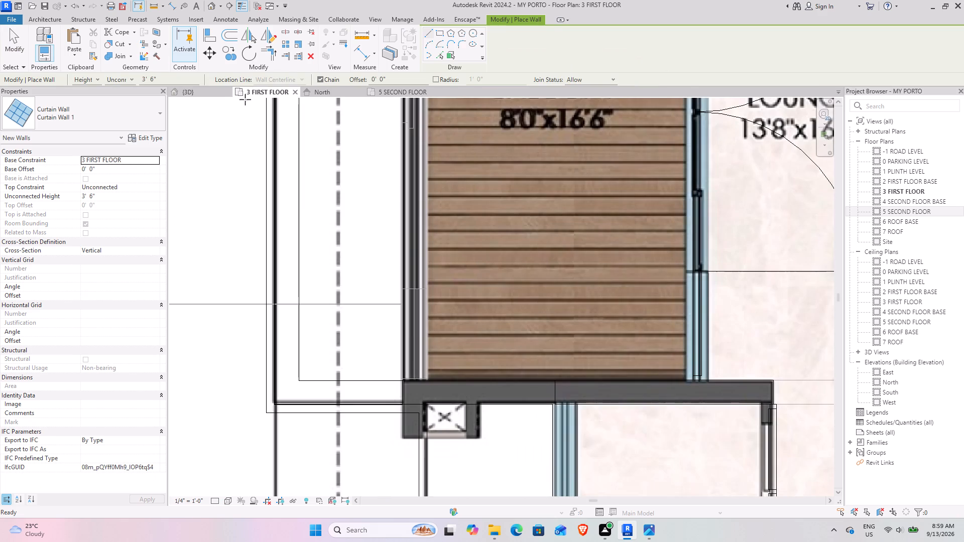
middle_drag(333, 206, 374, 535)
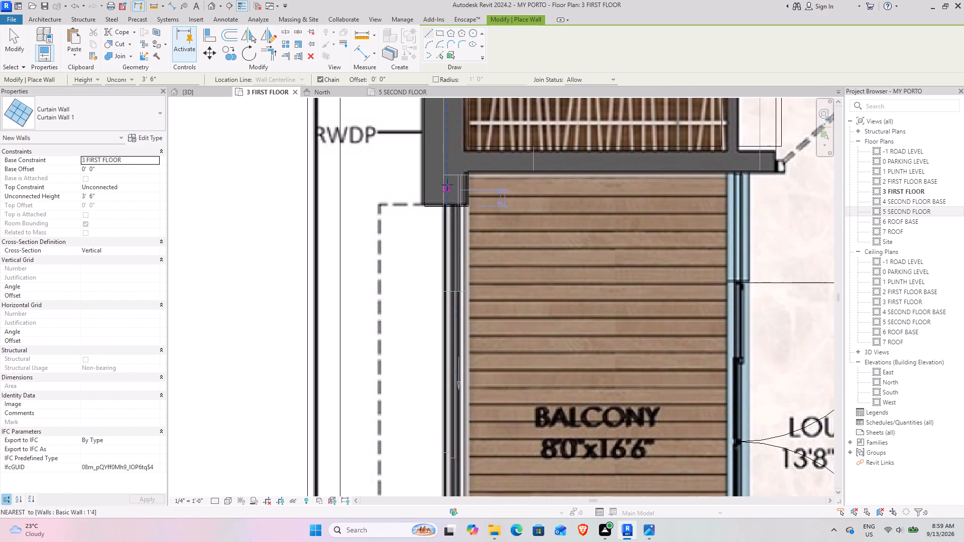
middle_drag(439, 179, 421, 448)
middle_drag(373, 206, 432, 445)
middle_drag(443, 196, 413, 541)
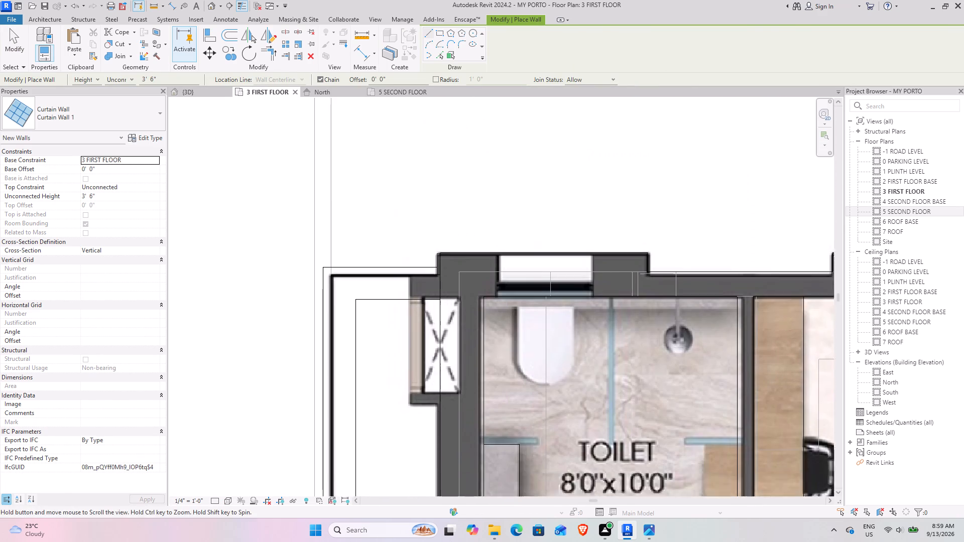
middle_drag(413, 541, 407, 541)
scroll(403, 273, up, 4)
scroll(429, 307, up, 4)
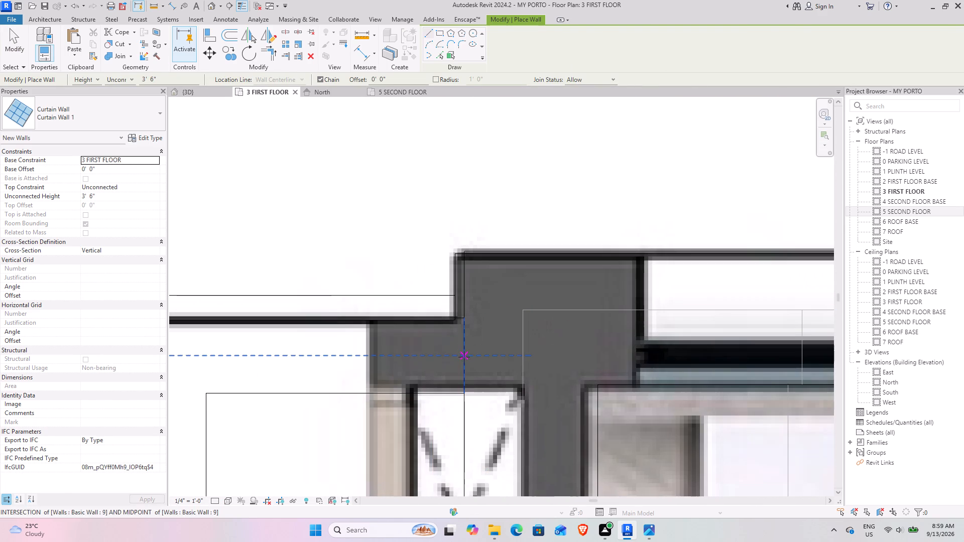
click(464, 357)
scroll(317, 359, down, 4)
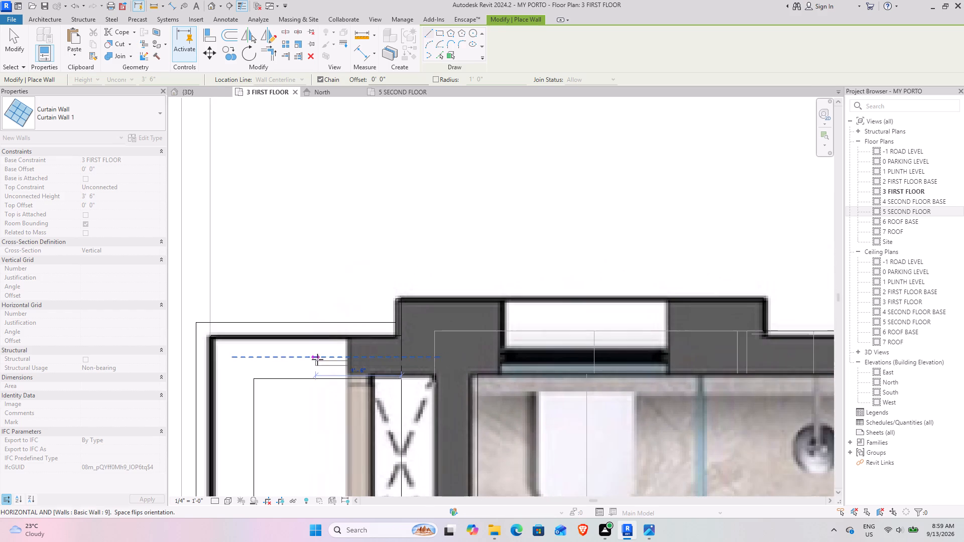
middle_drag(317, 359, 366, 344)
key(space)
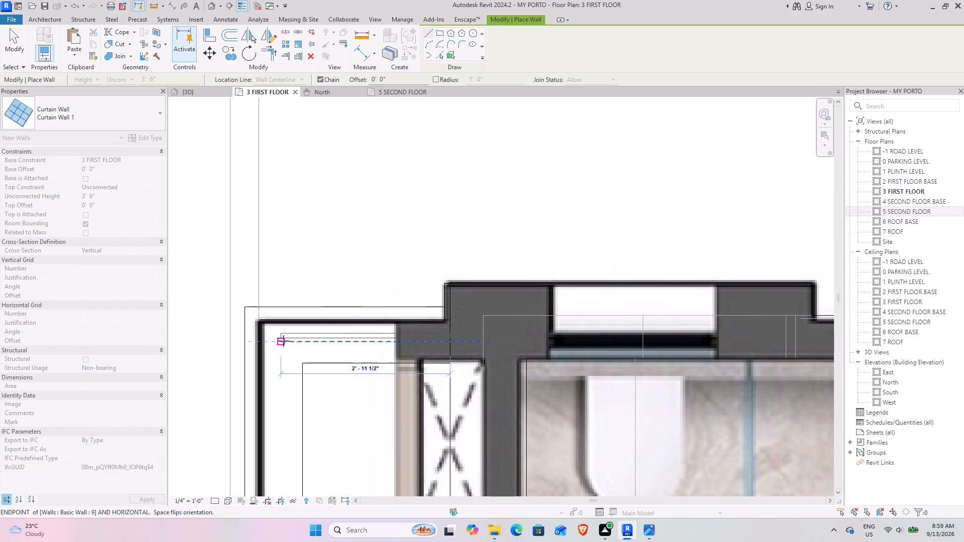
click(282, 344)
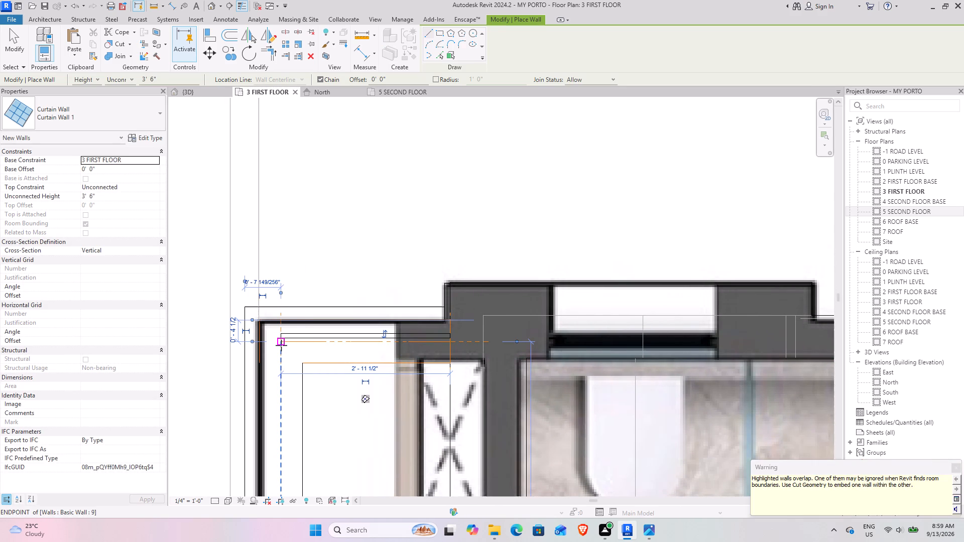
Continue the glass curtain wall along the centre of the long outer low wall, down to its corner beyond the balcony.
click(281, 345)
scroll(276, 416, down, 4)
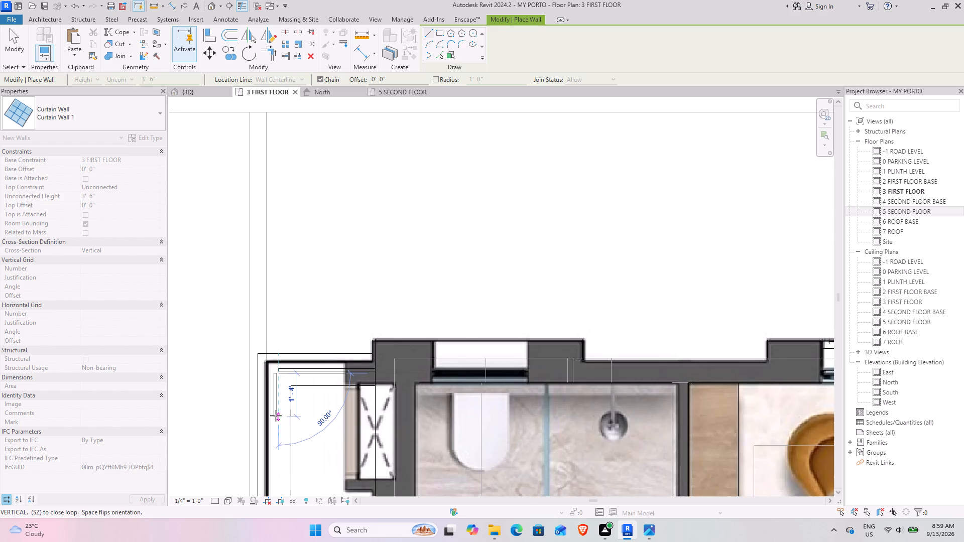
scroll(276, 416, down, 5)
middle_drag(280, 420, 288, 76)
middle_drag(288, 411, 288, 398)
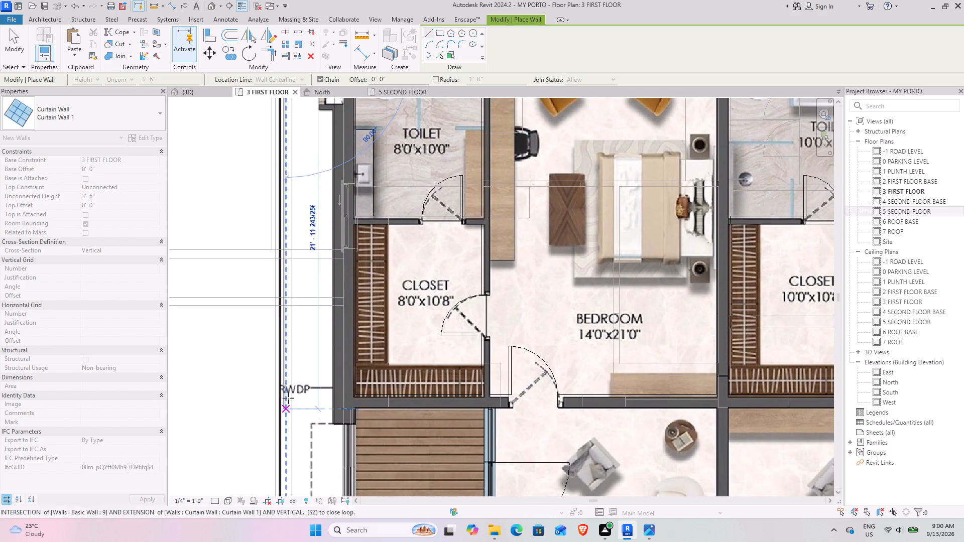
middle_drag(288, 398, 371, 0)
scroll(387, 253, up, 9)
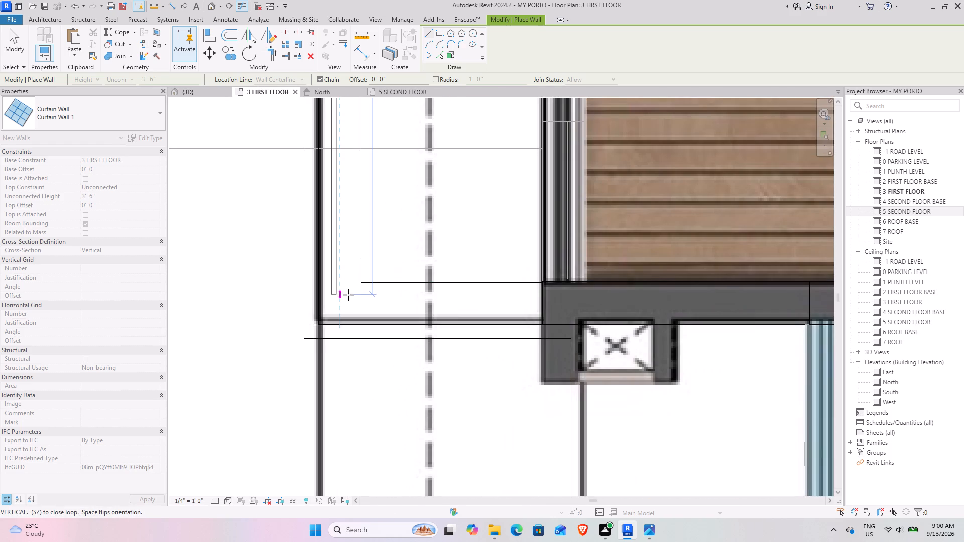
click(338, 295)
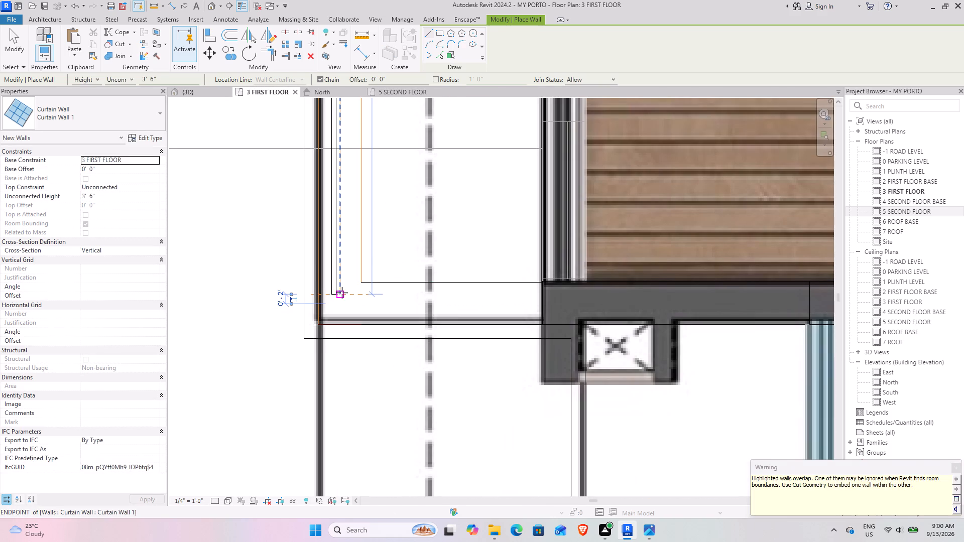
Close the glass guard with a 3'-6 1/2" curtain wall segment from the outer corner back to the building wall.
click(342, 293)
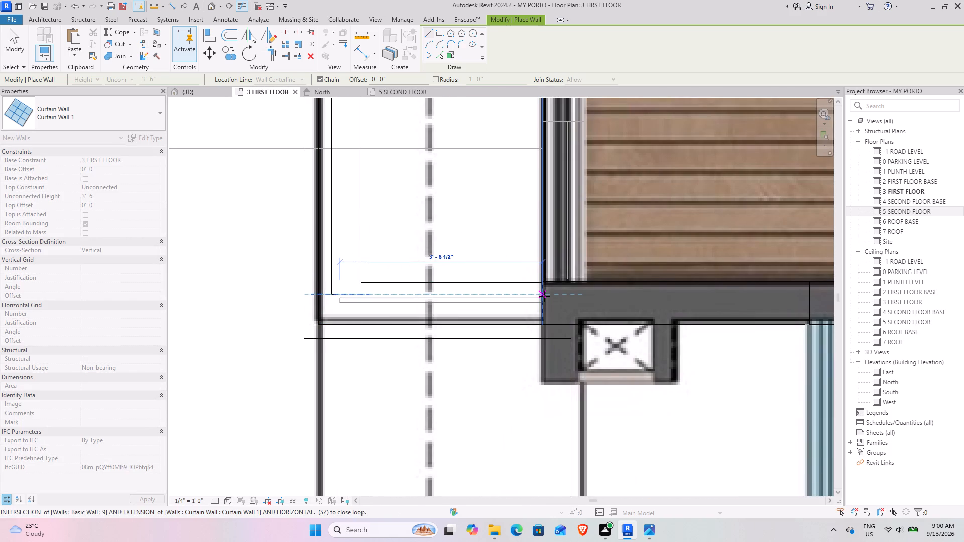
click(543, 296)
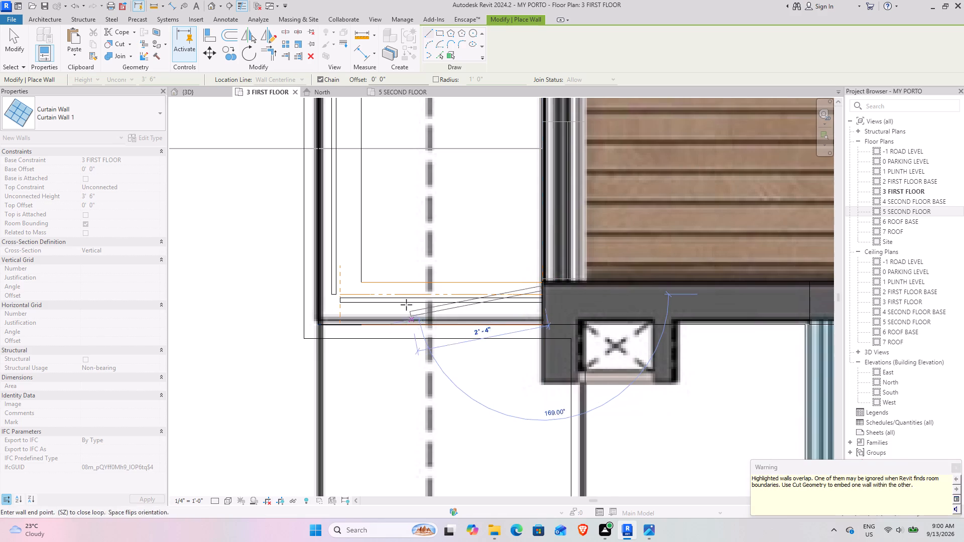
key(Escape)
key(Escape)
Examine the new curtain wall glass on the slab-edge low wall and its corner beside the slatted screen in 3D.
click(195, 88)
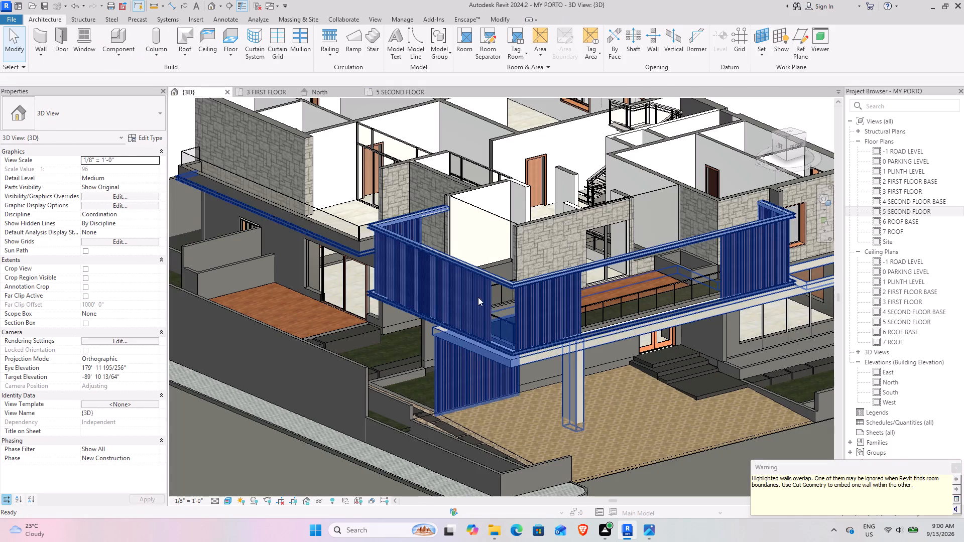
scroll(336, 210, up, 5)
scroll(357, 250, up, 5)
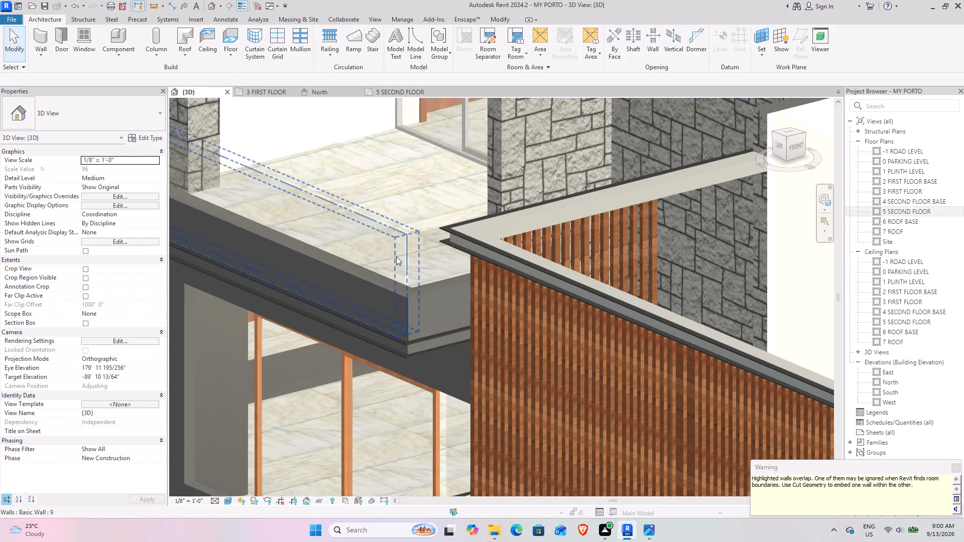
middle_drag(332, 252, 510, 308)
scroll(410, 281, down, 5)
middle_drag(317, 270, 341, 284)
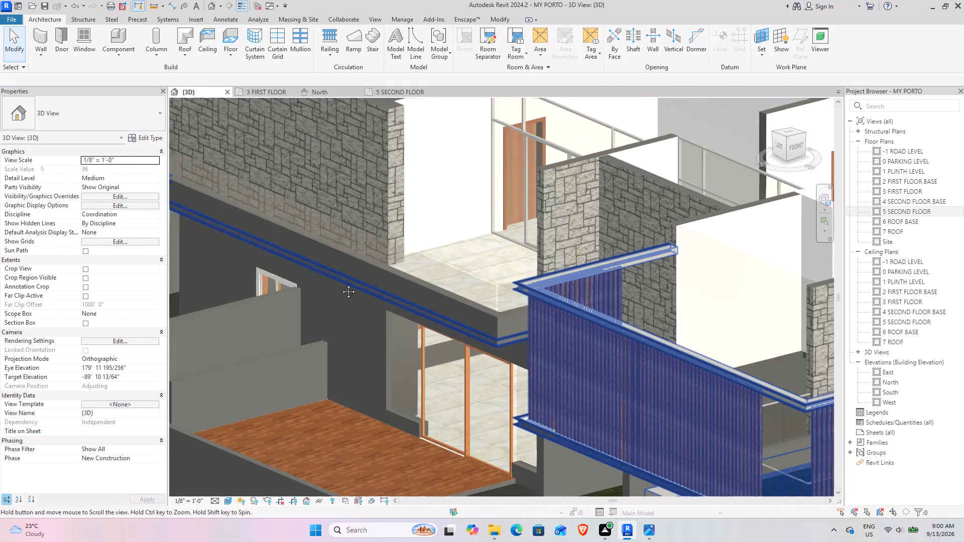
middle_drag(341, 284, 594, 363)
middle_drag(572, 299, 447, 253)
scroll(591, 281, up, 3)
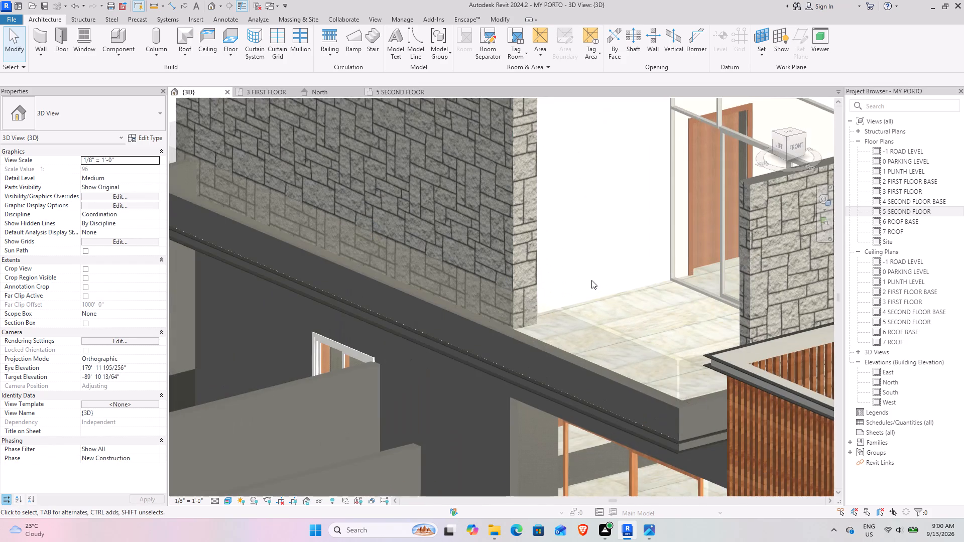
middle_drag(561, 272, 435, 220)
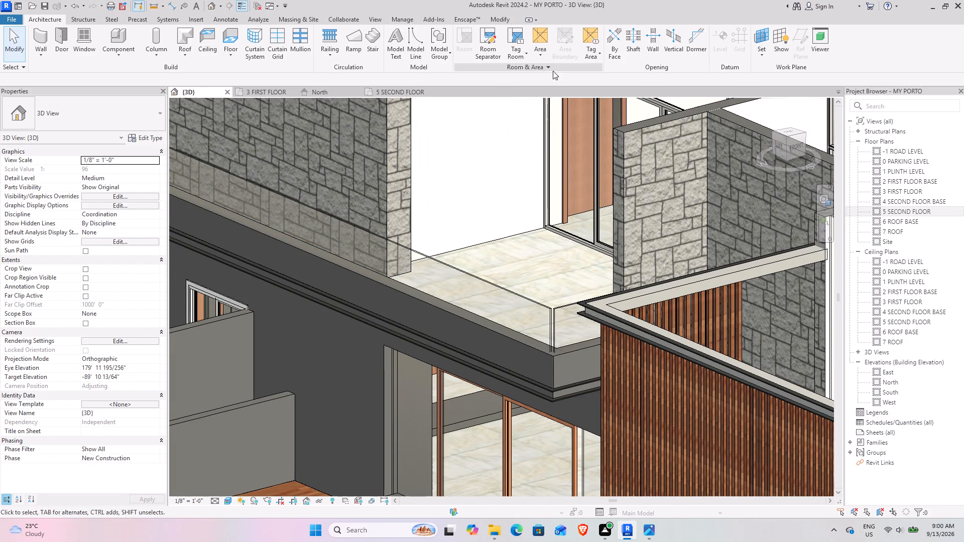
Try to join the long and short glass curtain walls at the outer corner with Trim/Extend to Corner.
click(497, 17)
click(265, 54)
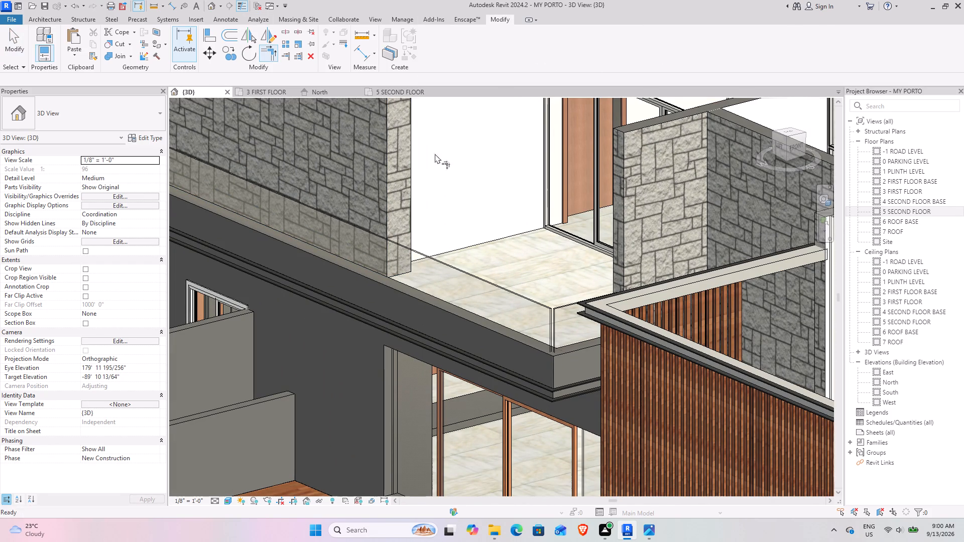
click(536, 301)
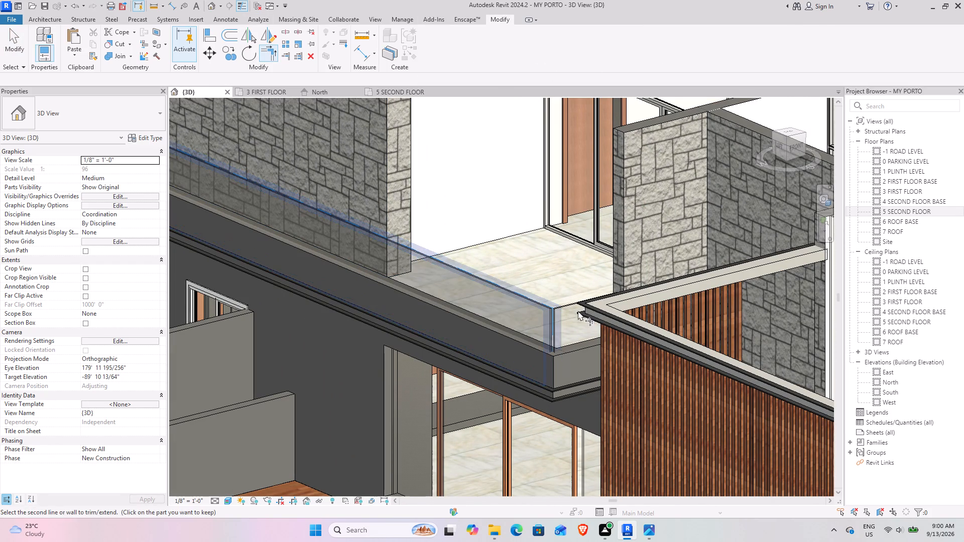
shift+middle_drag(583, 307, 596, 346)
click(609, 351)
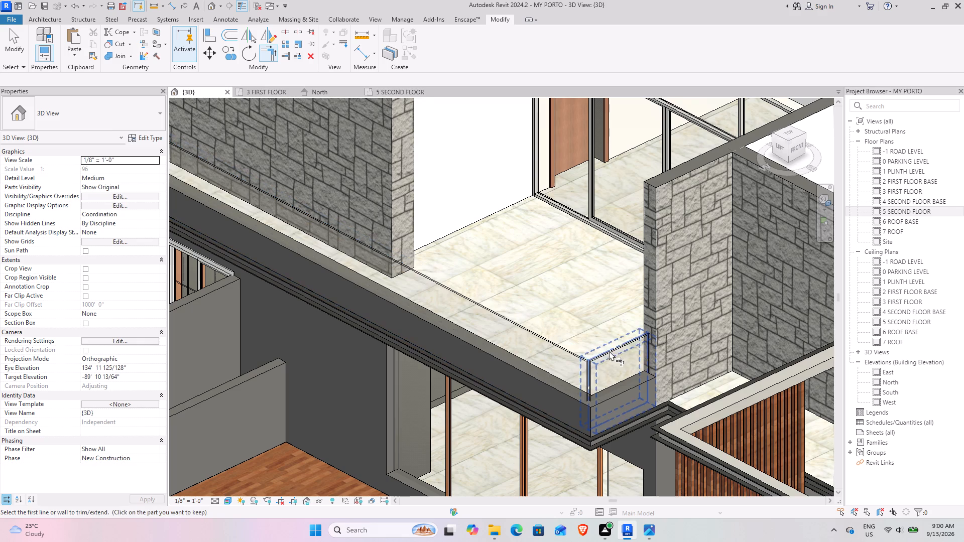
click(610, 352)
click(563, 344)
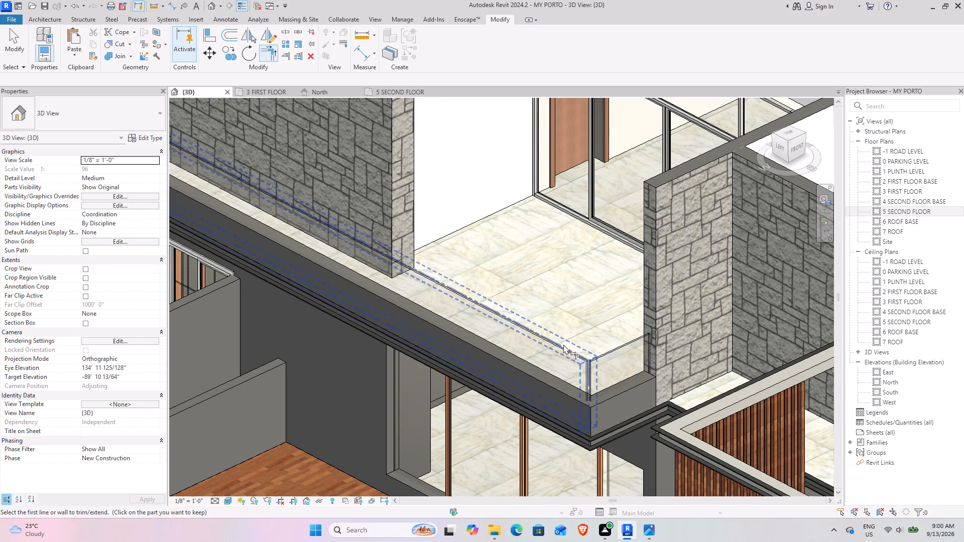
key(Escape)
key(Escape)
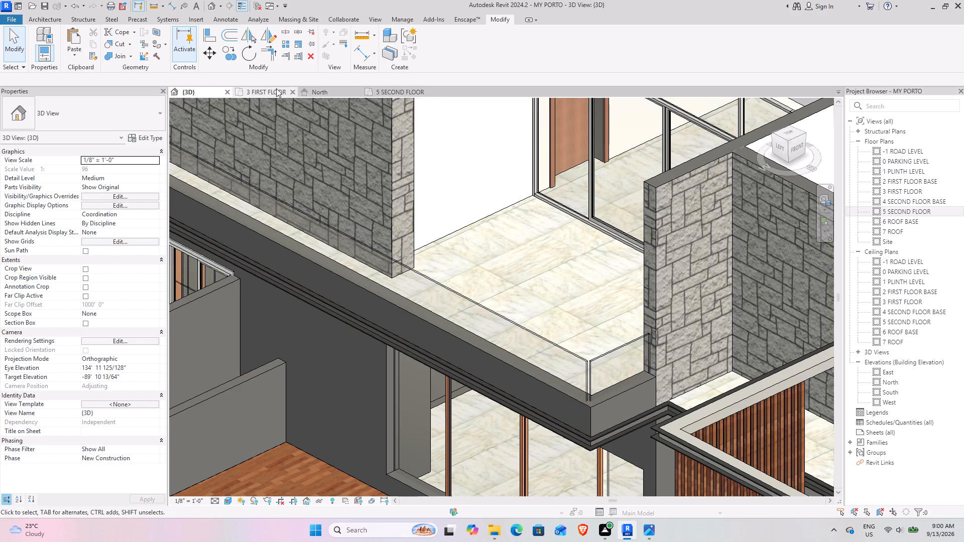
Try to close the outer corner in plan by stretching the short curtain wall's end and extending the long curtain wall to 38'-8".
click(270, 88)
click(350, 302)
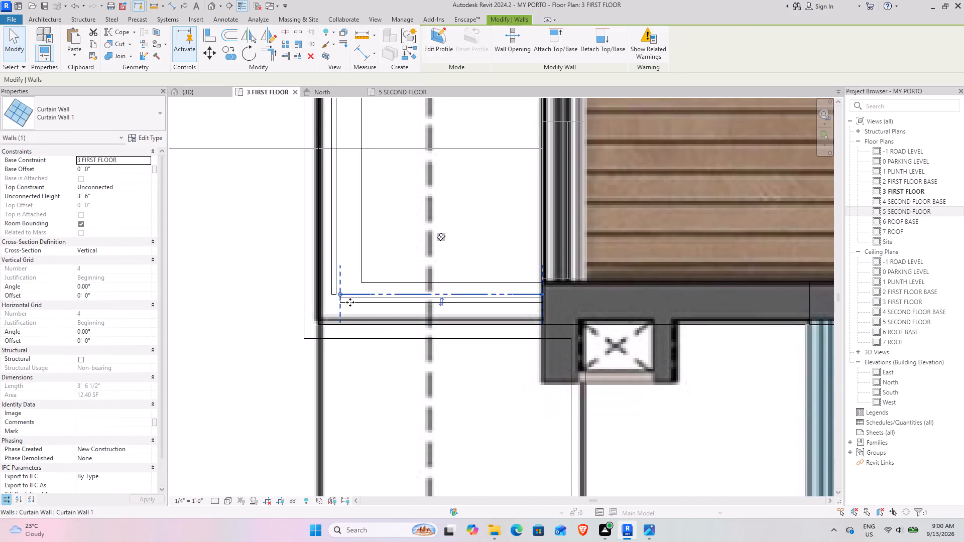
scroll(337, 287, up, 5)
drag(341, 302, 315, 298)
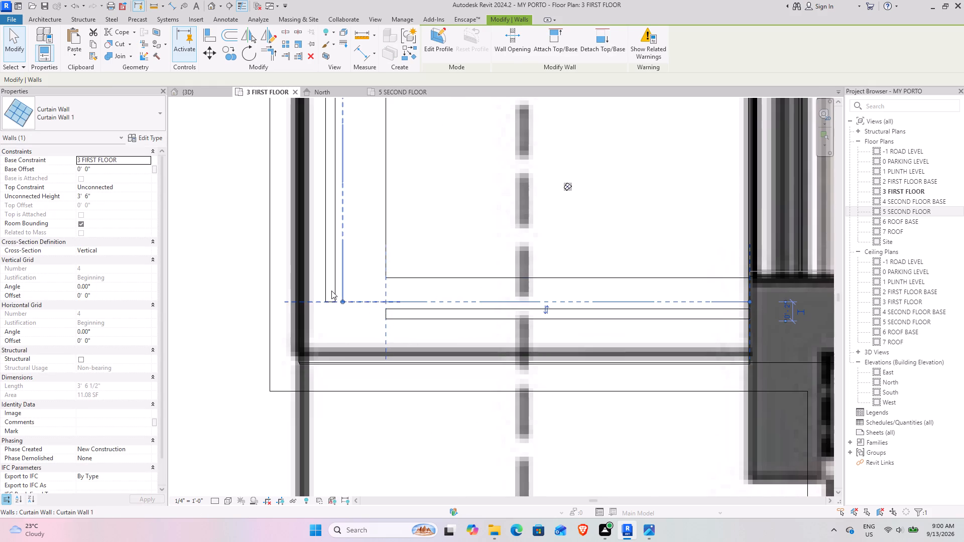
click(331, 291)
drag(342, 301, 343, 315)
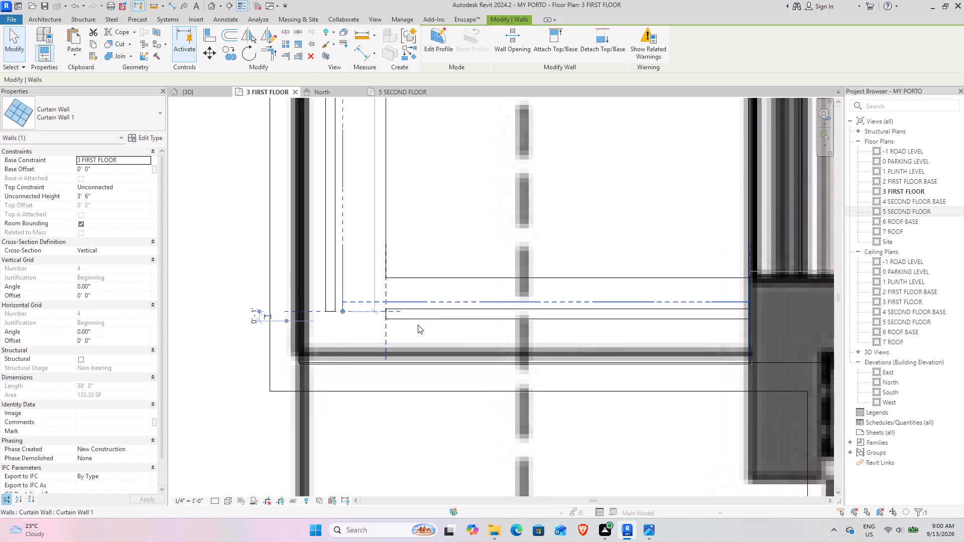
click(403, 317)
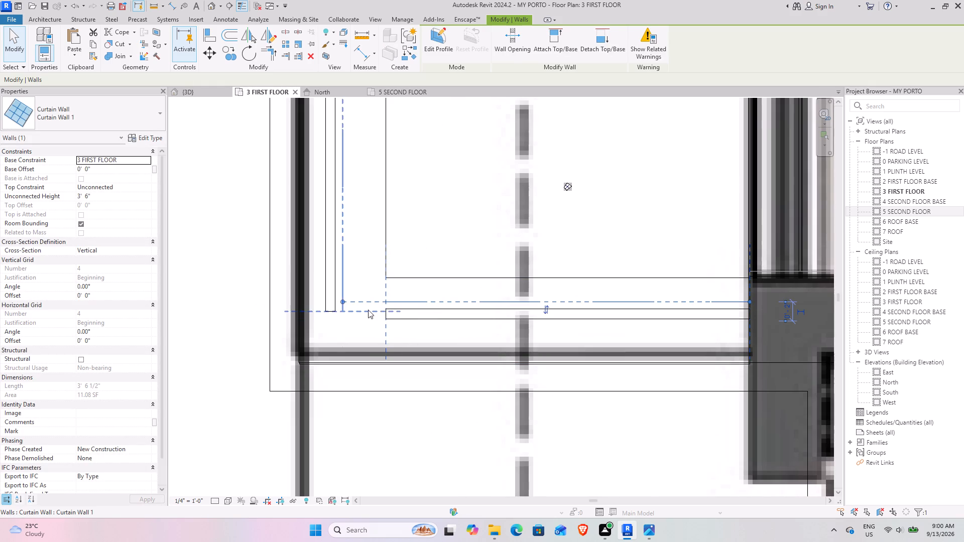
key(Escape)
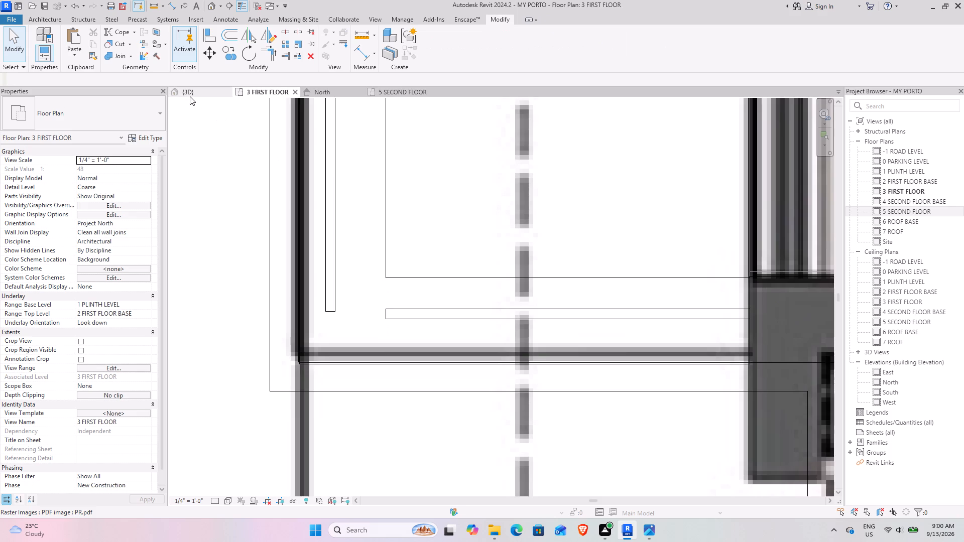
Delete the short glass curtain wall at the outer corner in the 3D view.
click(190, 96)
scroll(627, 397, up, 4)
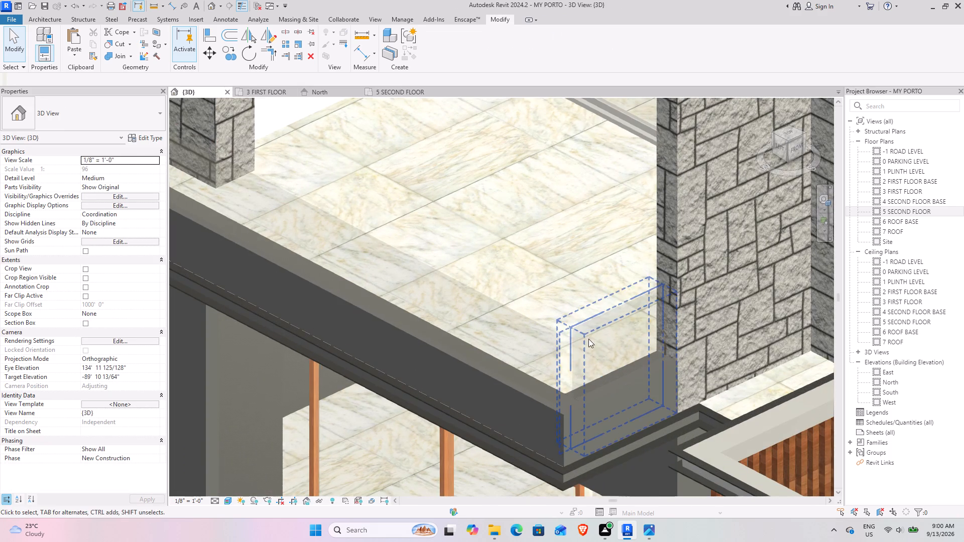
click(582, 328)
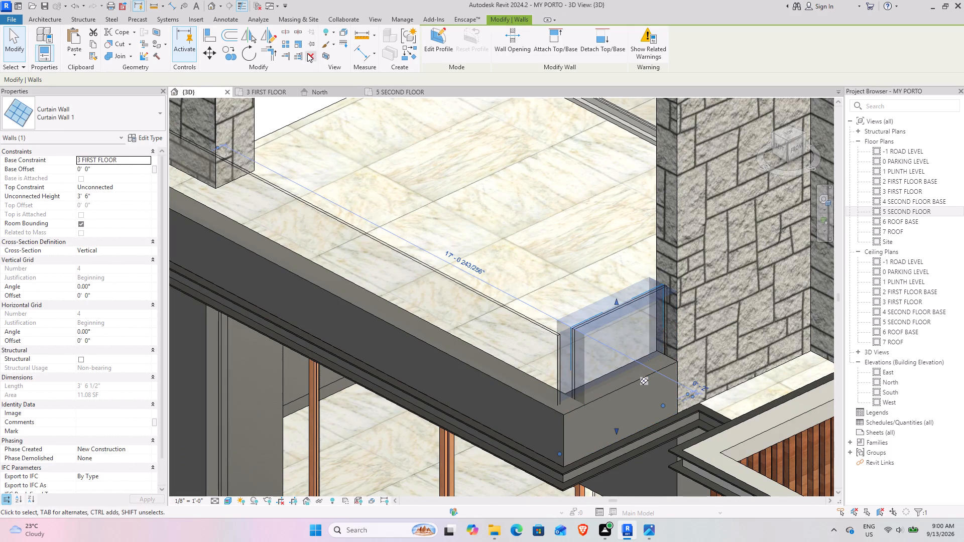
click(307, 53)
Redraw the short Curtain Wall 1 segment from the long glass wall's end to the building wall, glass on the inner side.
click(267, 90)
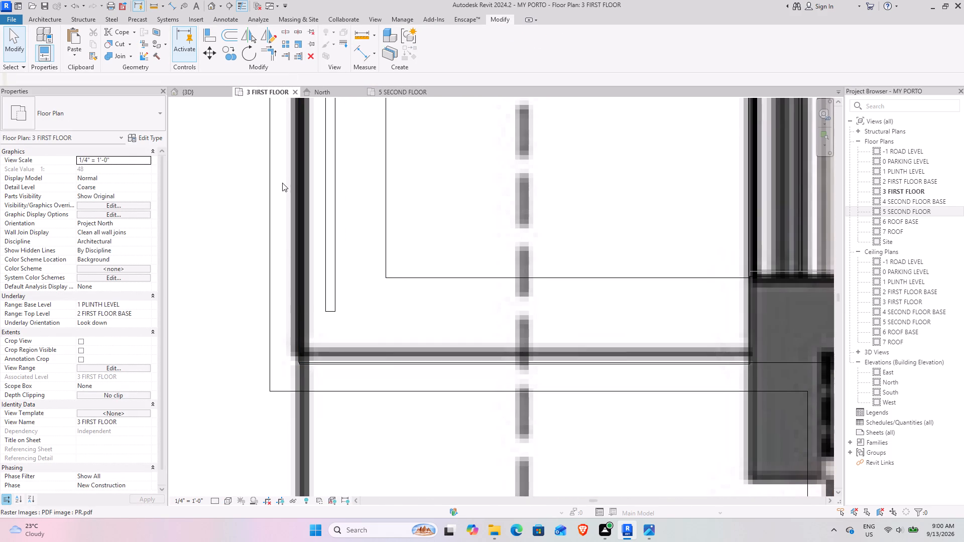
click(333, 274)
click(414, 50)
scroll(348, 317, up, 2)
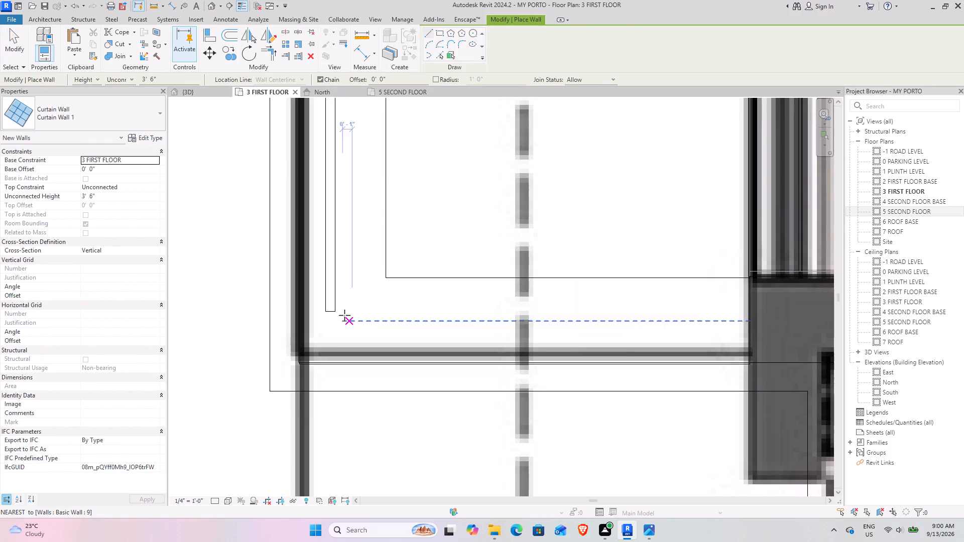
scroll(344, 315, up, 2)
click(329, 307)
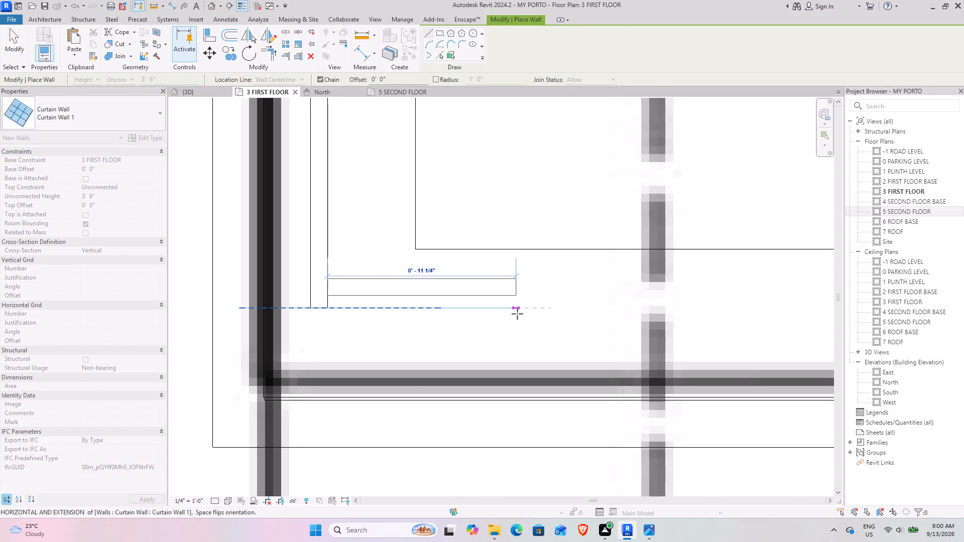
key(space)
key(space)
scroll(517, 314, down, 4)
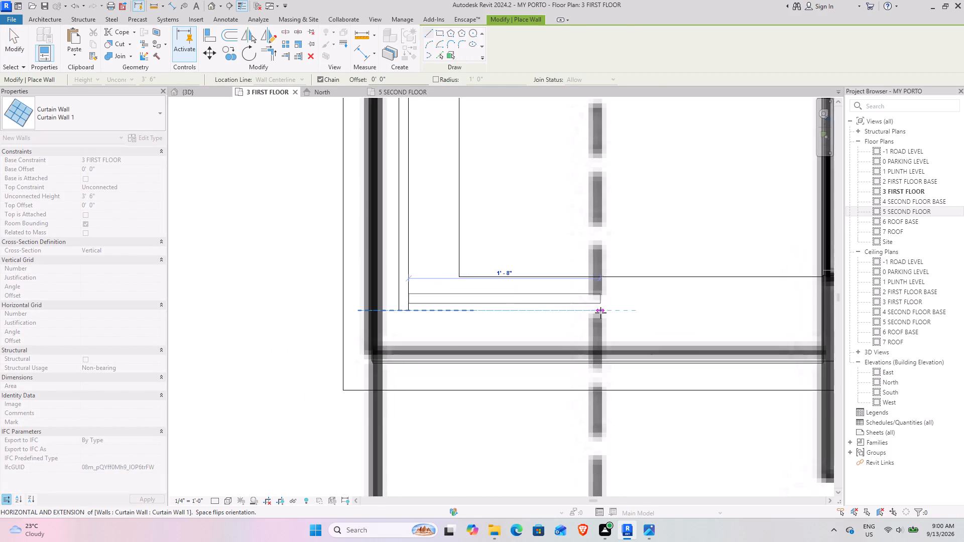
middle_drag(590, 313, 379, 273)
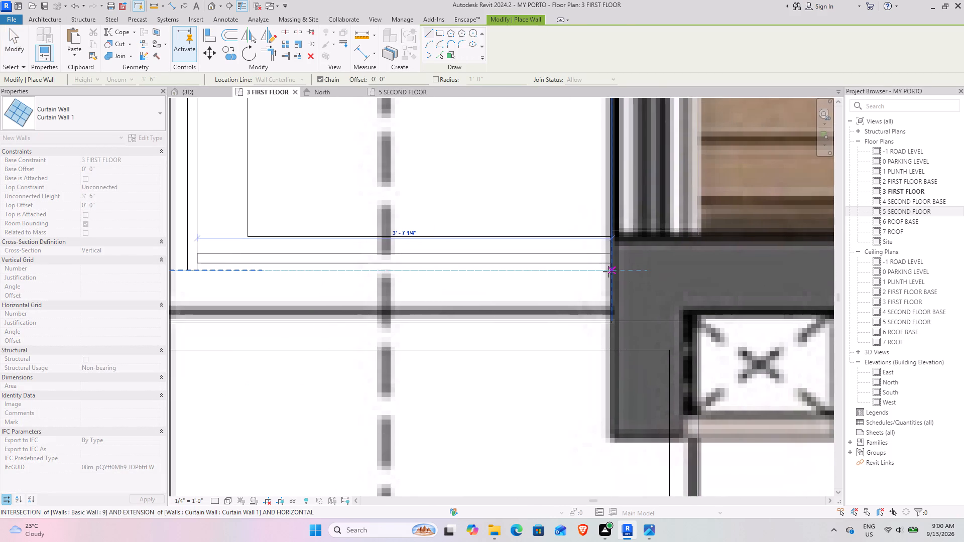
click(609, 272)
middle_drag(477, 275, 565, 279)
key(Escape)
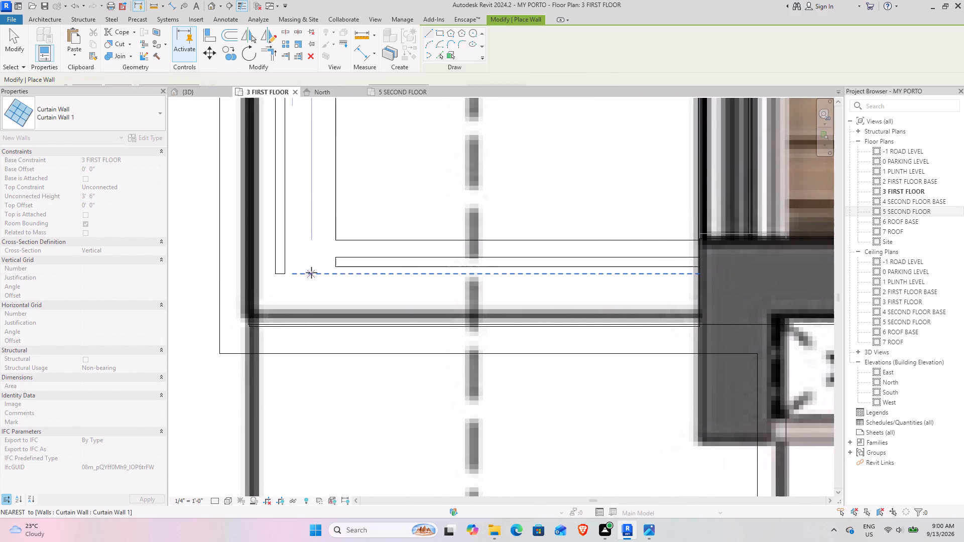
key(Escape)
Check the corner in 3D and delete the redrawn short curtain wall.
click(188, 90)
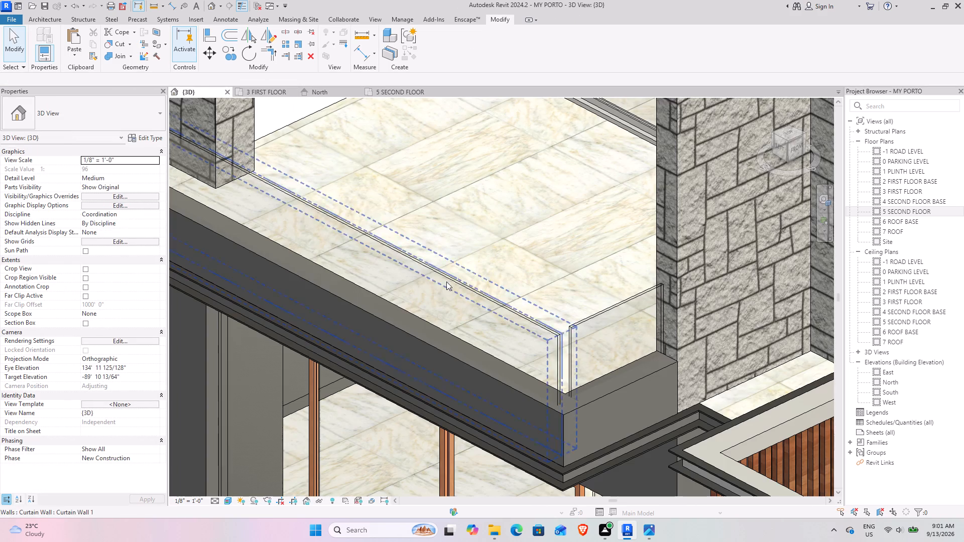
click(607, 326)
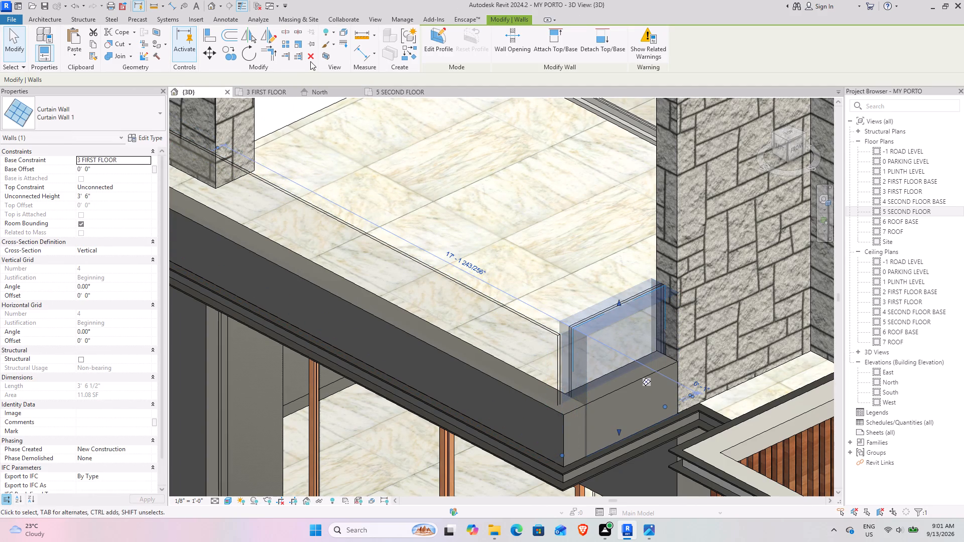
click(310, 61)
Draw the short Curtain Wall 1 segment again from the long glass wall's end to the building wall, flipped with its glass on the outer side.
click(262, 96)
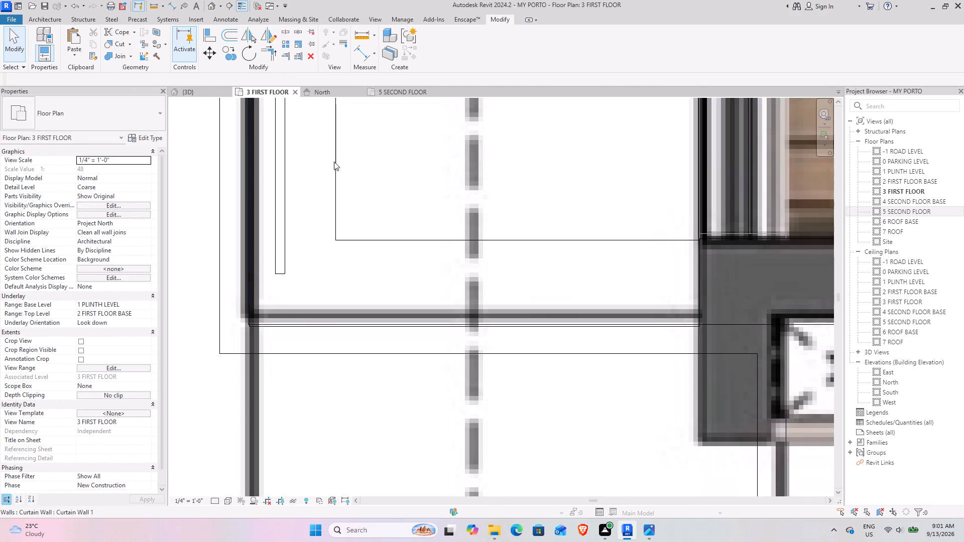
click(277, 272)
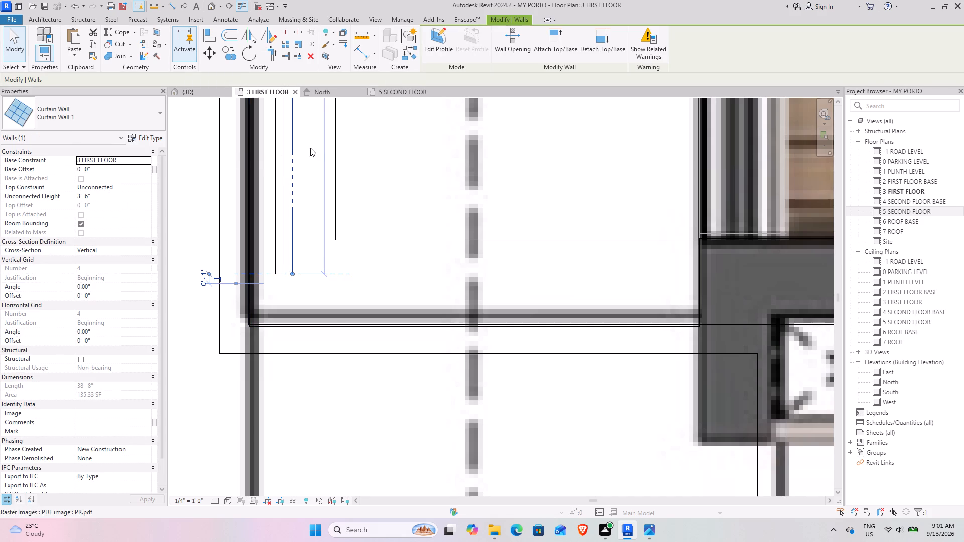
click(404, 53)
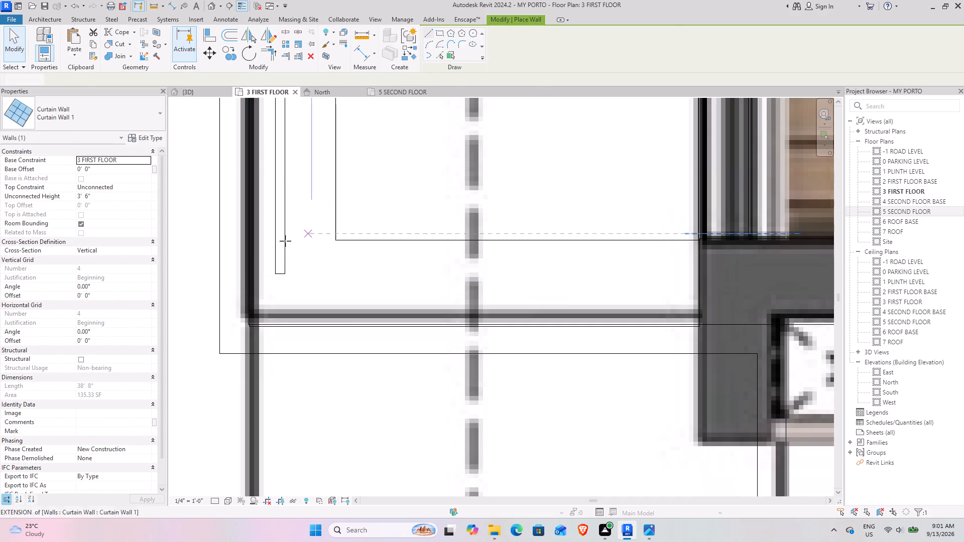
click(280, 277)
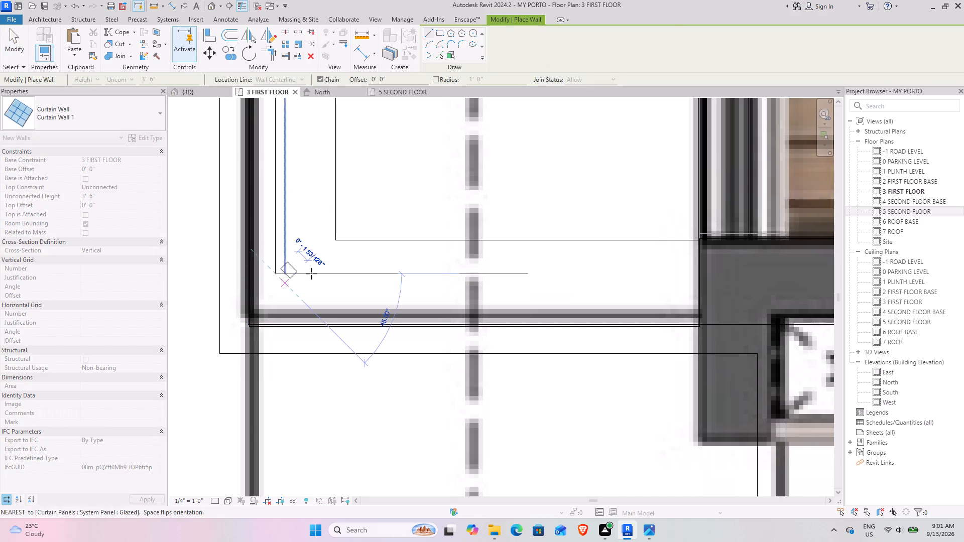
key(space)
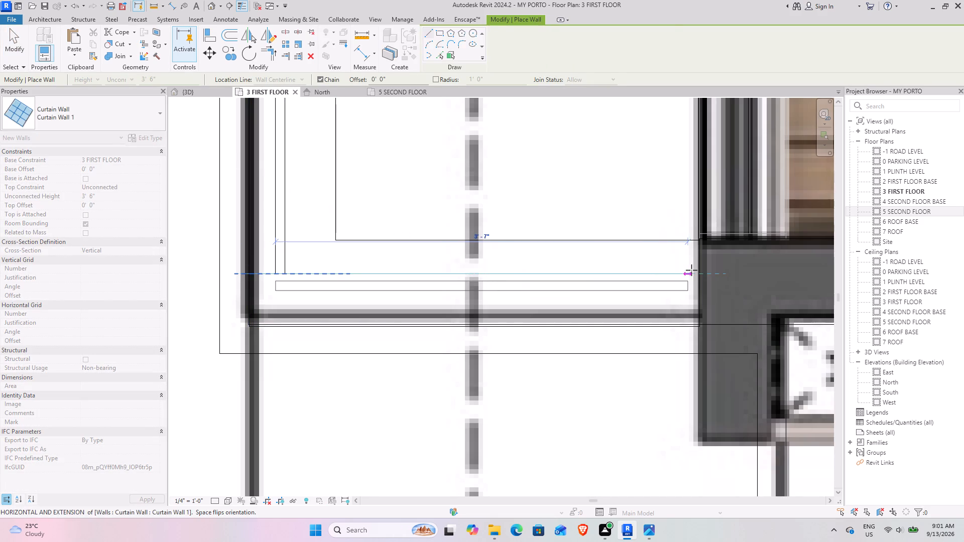
click(702, 270)
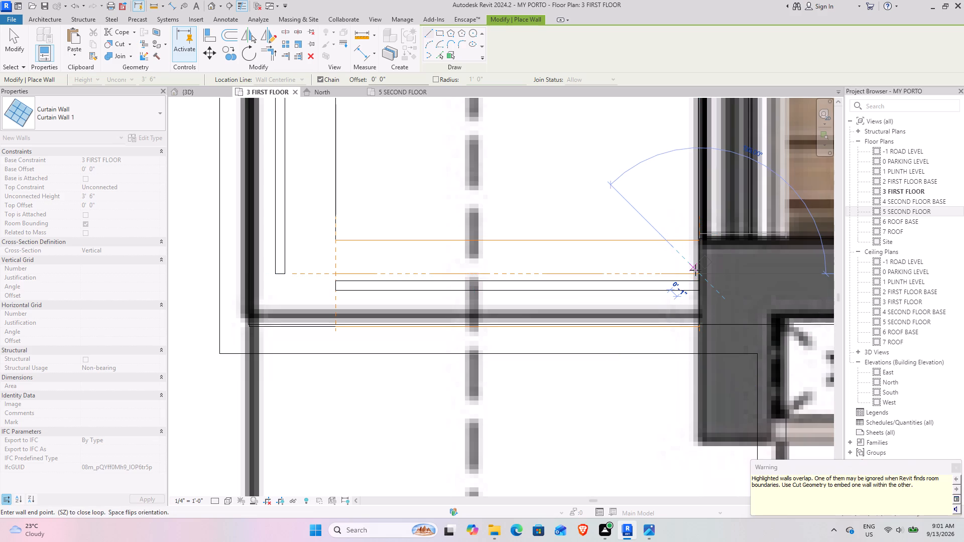
key(Escape)
key(Escape)
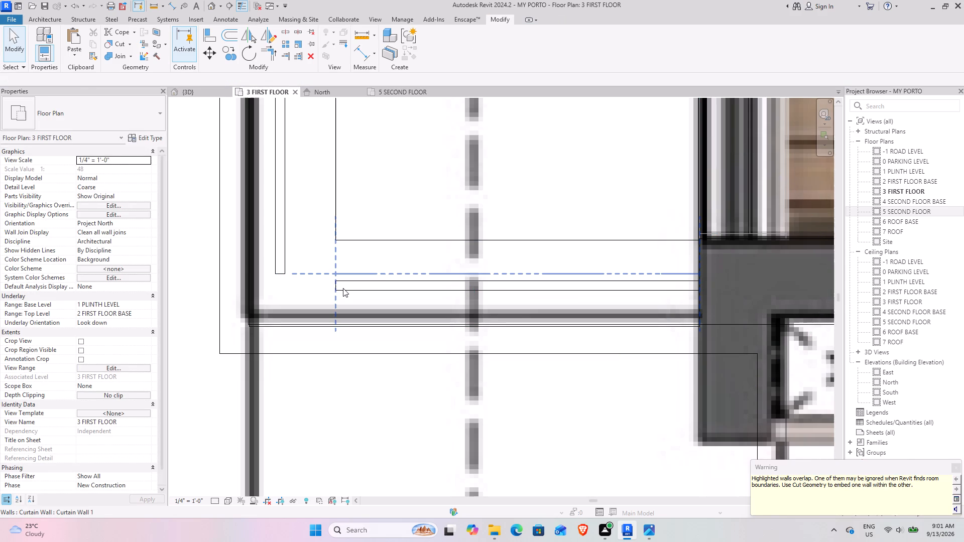
Stretch the short curtain wall's outer end past the corner to 4'-5" and try to pull it back to the long glass wall.
click(343, 288)
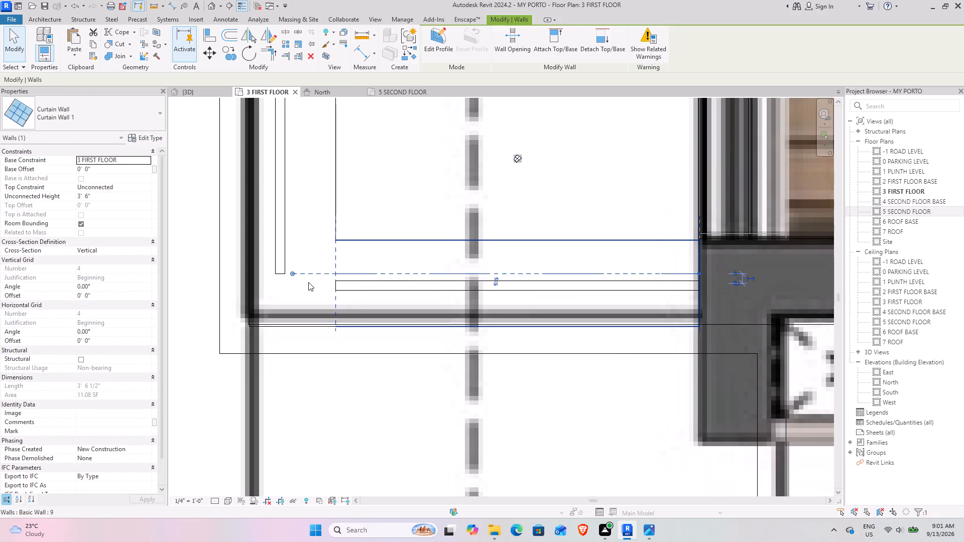
drag(293, 275, 188, 268)
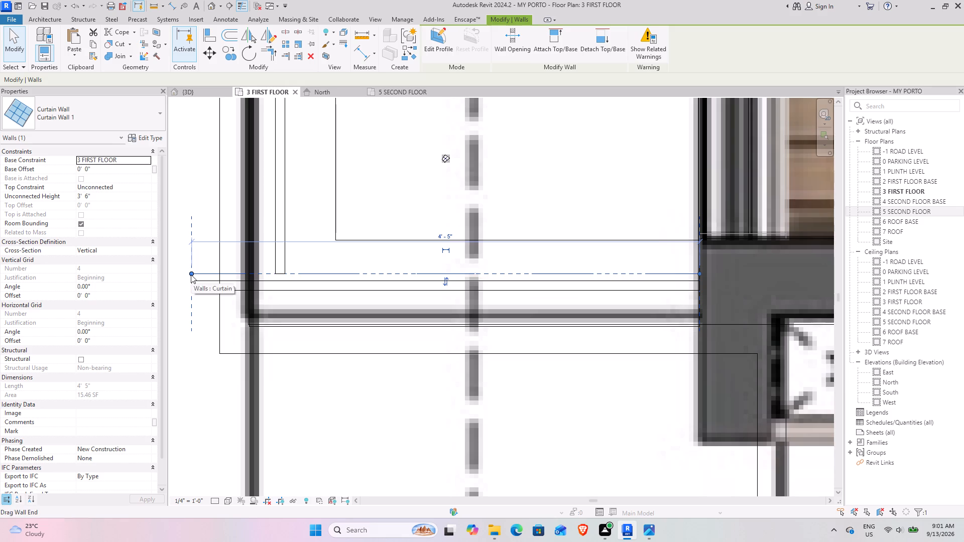
drag(191, 275, 267, 285)
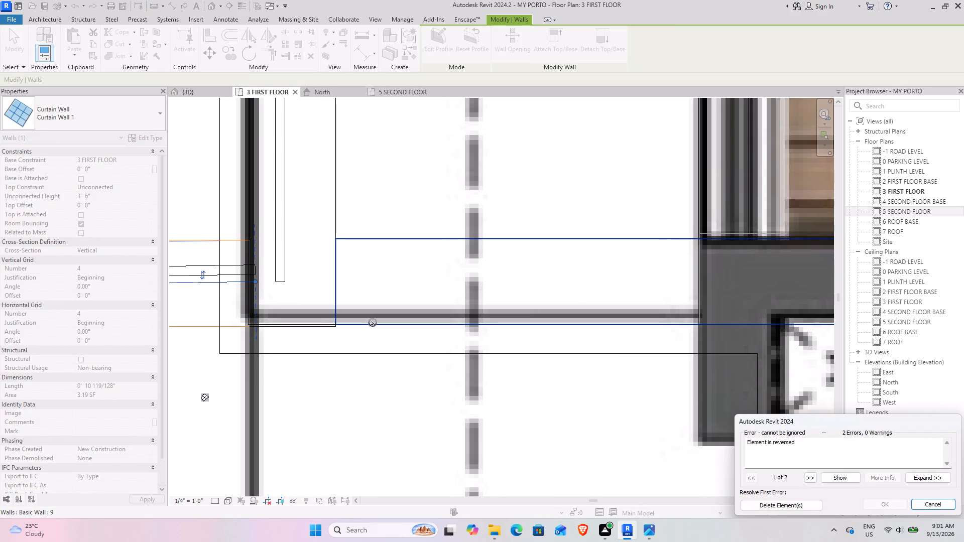
key(Escape)
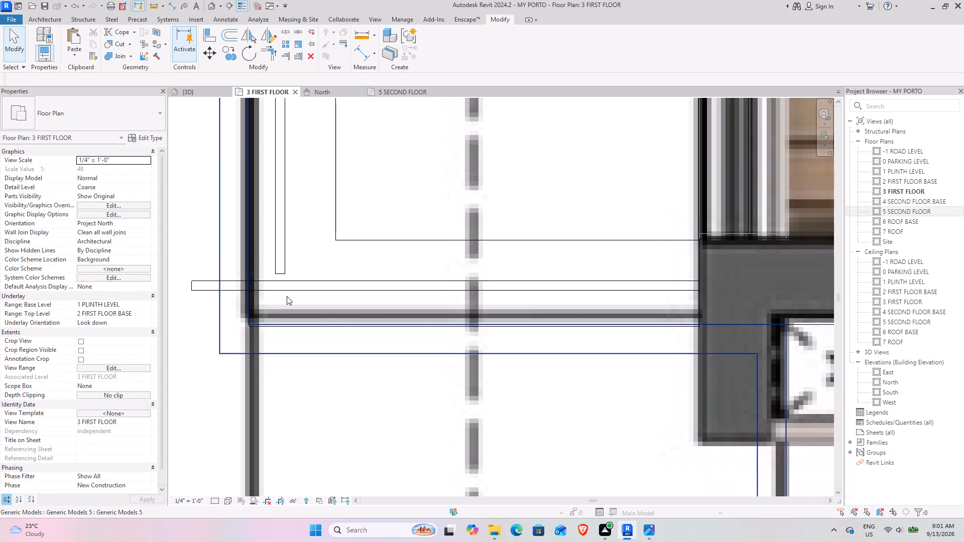
Check the overrun in 3D and shift the short curtain wall toward the building so its outer end meets the long curtain wall's end.
click(200, 93)
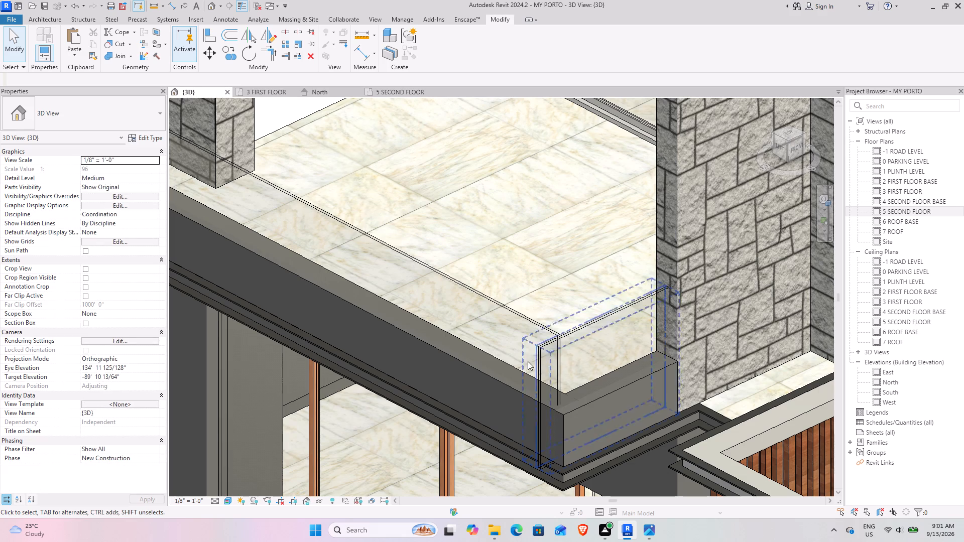
click(542, 367)
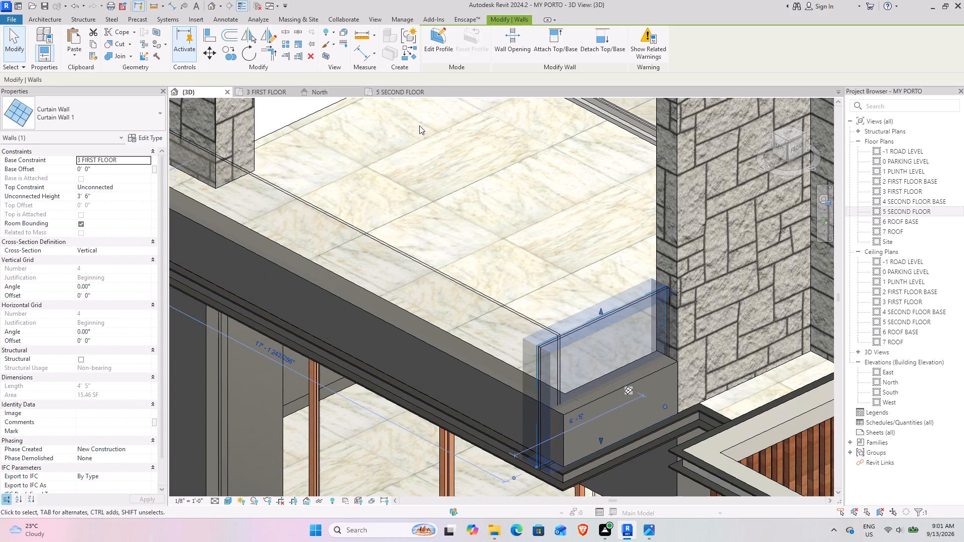
click(389, 93)
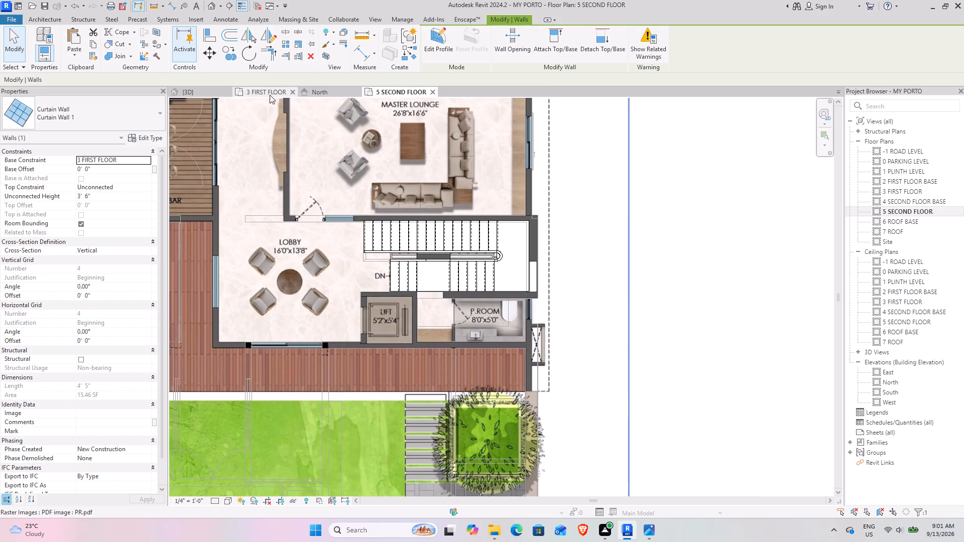
click(270, 95)
drag(192, 317, 197, 319)
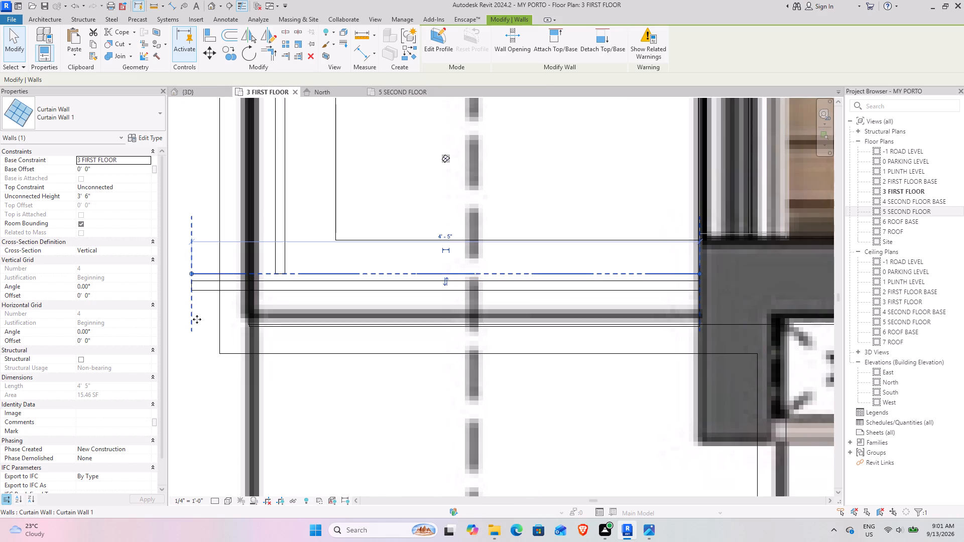
drag(197, 319, 295, 331)
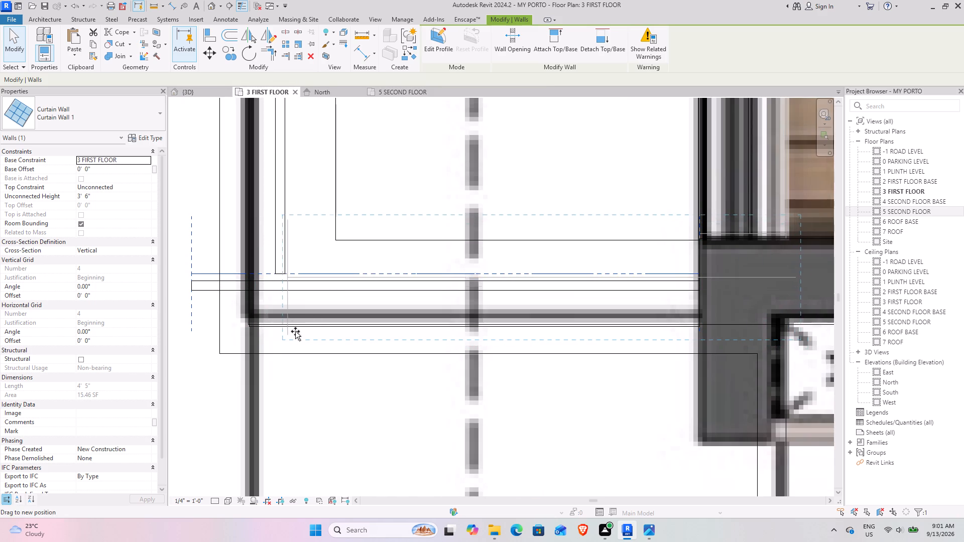
drag(295, 331, 284, 327)
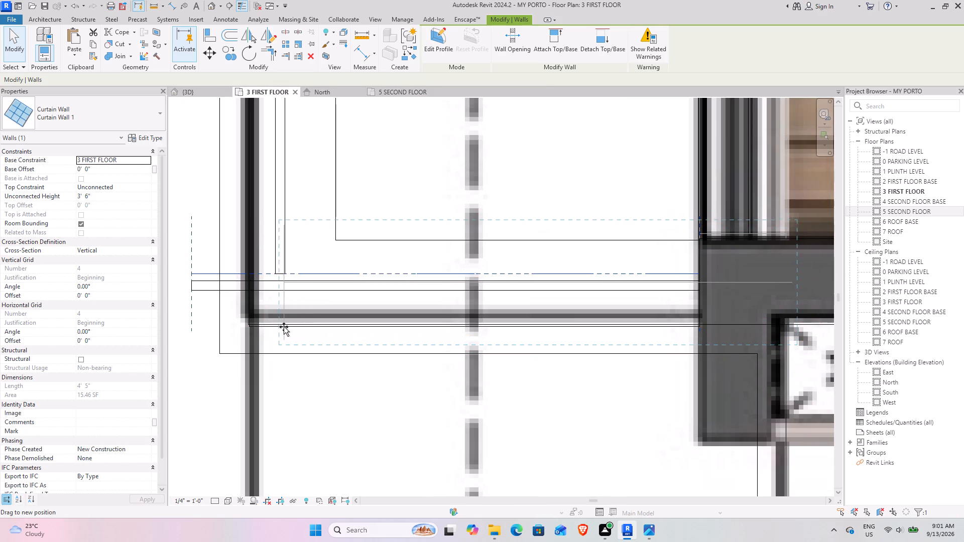
drag(284, 327, 284, 314)
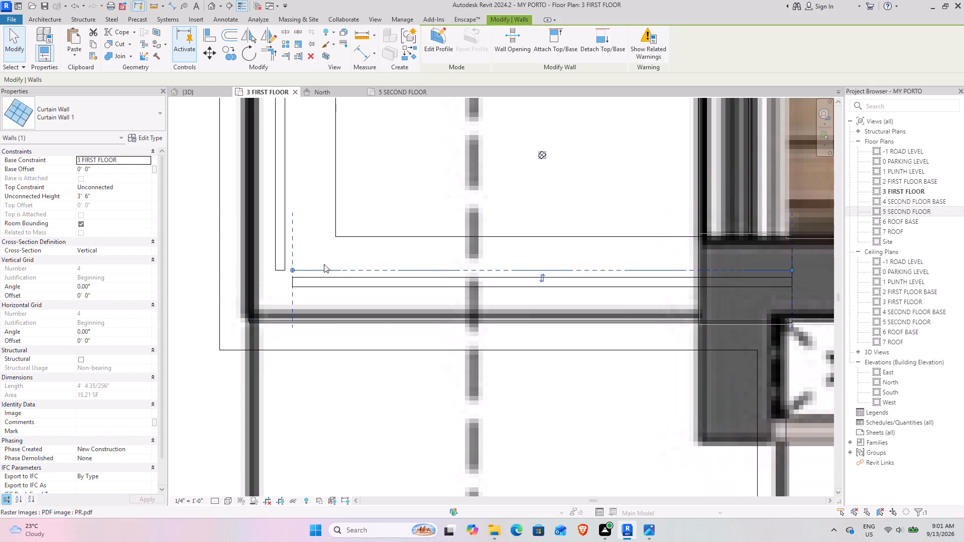
Examine the opposite end of the long outer curtain wall in plan, at its corner beside the toilet.
scroll(442, 312, down, 4)
middle_drag(423, 219, 412, 457)
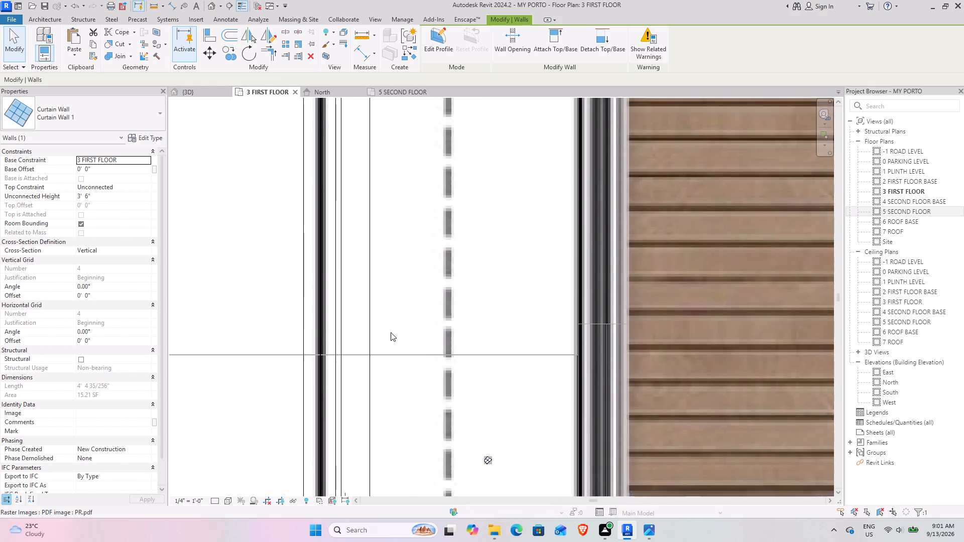
middle_drag(380, 238, 419, 502)
scroll(407, 290, down, 5)
middle_drag(439, 210, 450, 467)
middle_drag(411, 246, 271, 540)
middle_drag(292, 243, 461, 541)
middle_drag(448, 279, 425, 336)
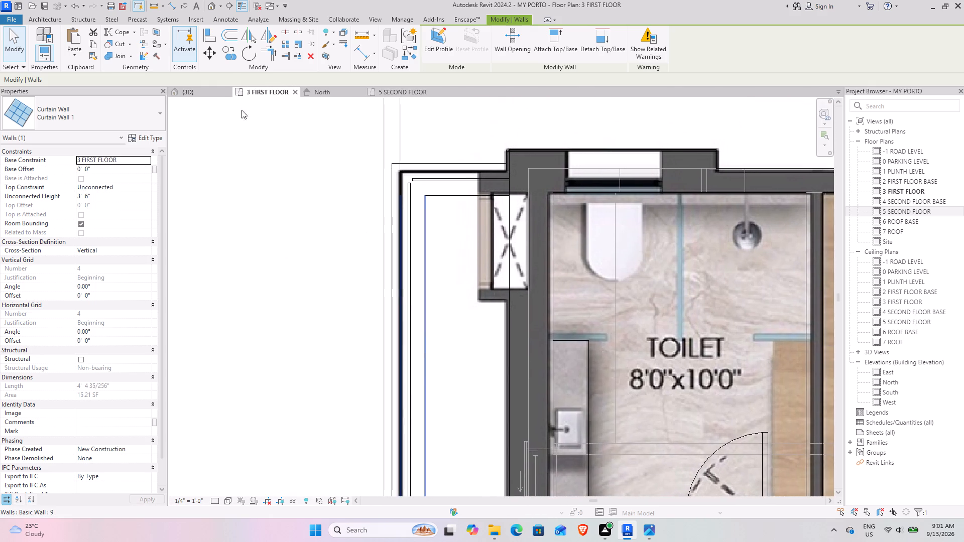
Set the unconnected height of the three first-floor slab-edge parapet walls along the curtain-wall railing to 6".
click(200, 94)
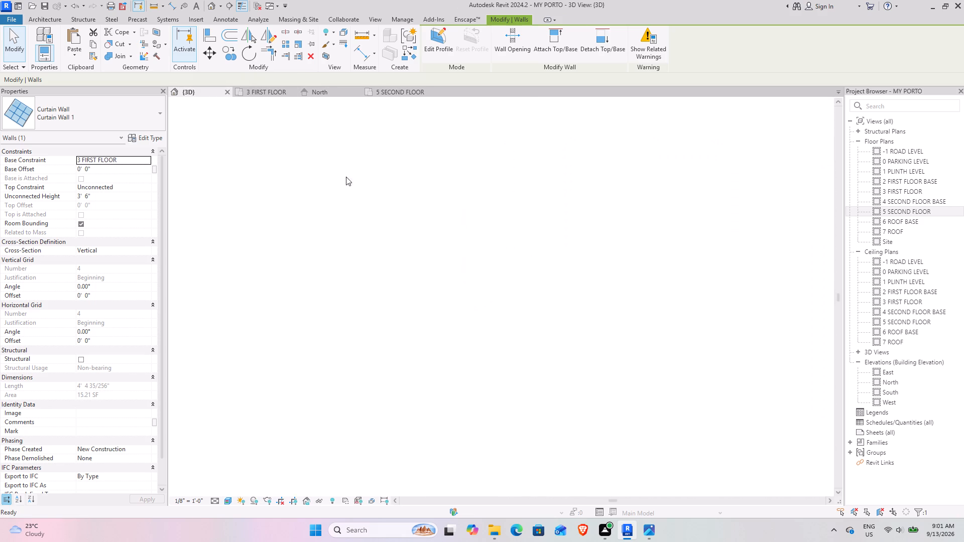
scroll(506, 310, down, 5)
middle_drag(401, 343, 569, 231)
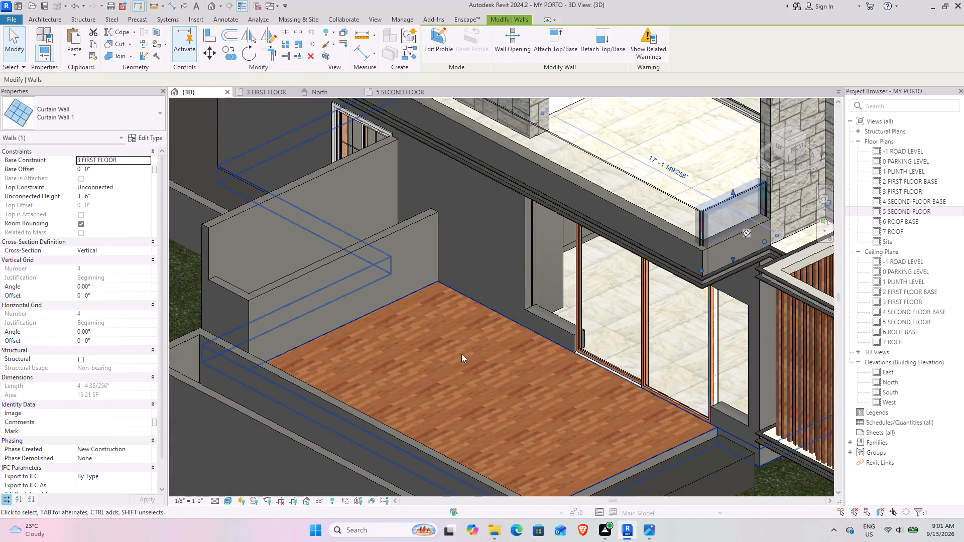
click(461, 354)
scroll(460, 354, down, 5)
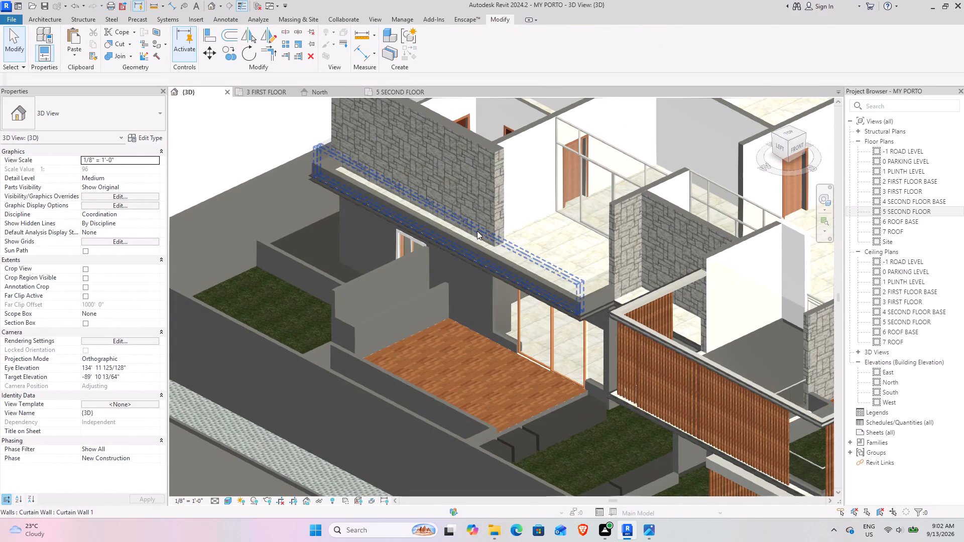
click(509, 267)
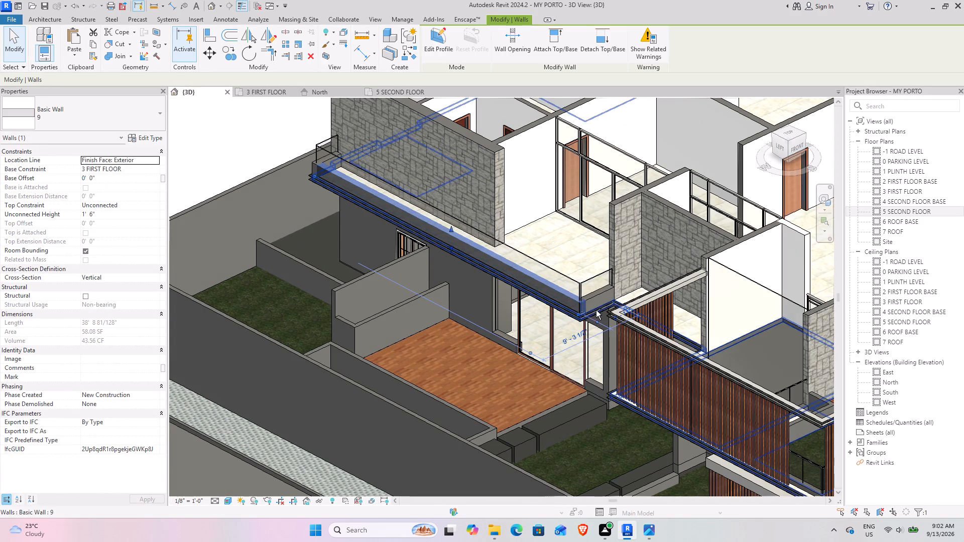
ctrl+click(595, 295)
shift+middle_drag(365, 297, 666, 268)
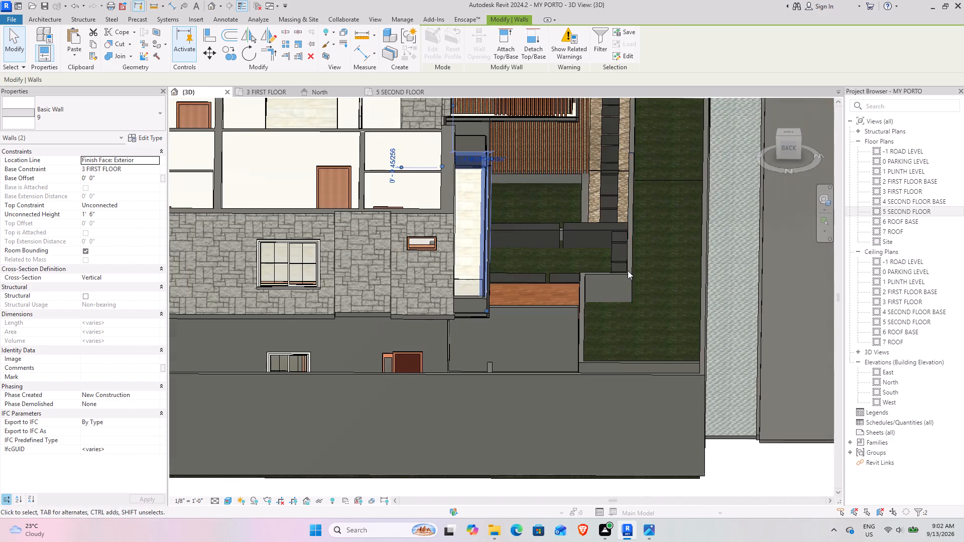
ctrl+click(470, 301)
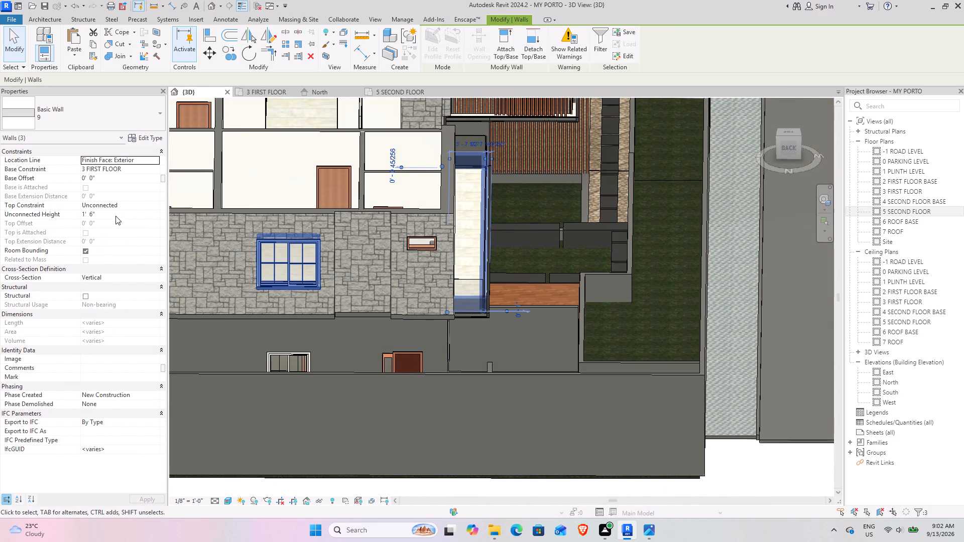
click(115, 216)
text(6")
key(Return)
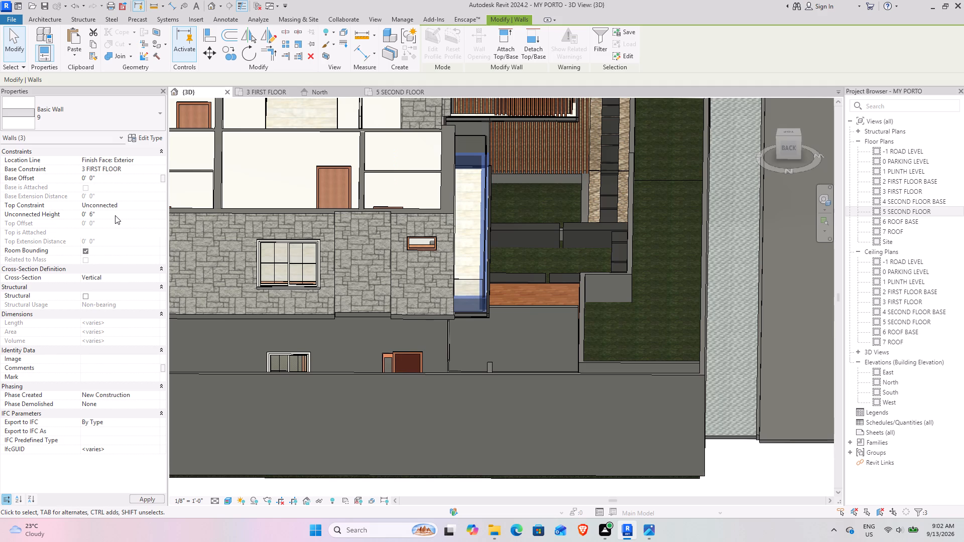
click(645, 315)
Examine the slab-edge parapet walls and the glass railing's corners from several sides in 3D.
scroll(637, 310, down, 4)
shift+middle_drag(510, 360, 227, 333)
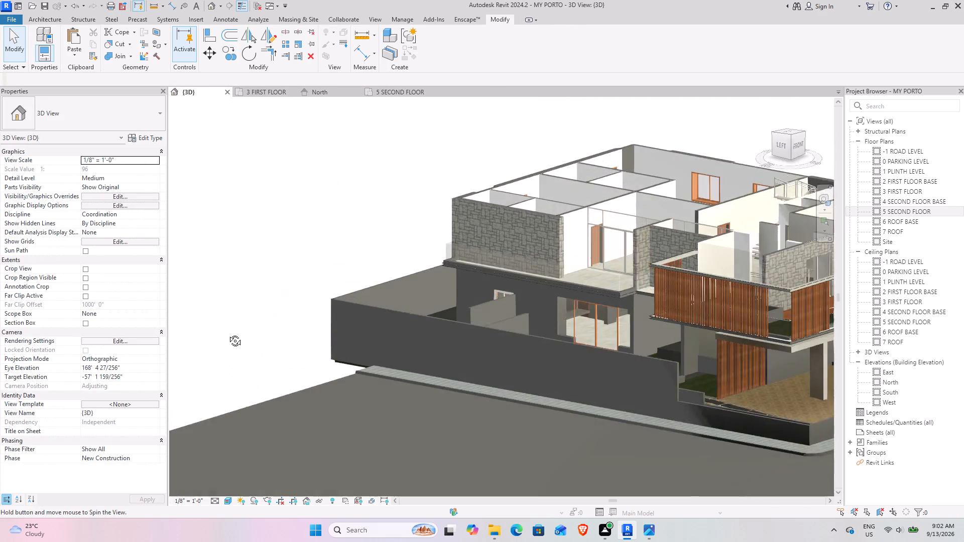
shift+middle_drag(227, 333, 229, 338)
scroll(586, 238, up, 9)
shift+middle_drag(637, 382, 638, 361)
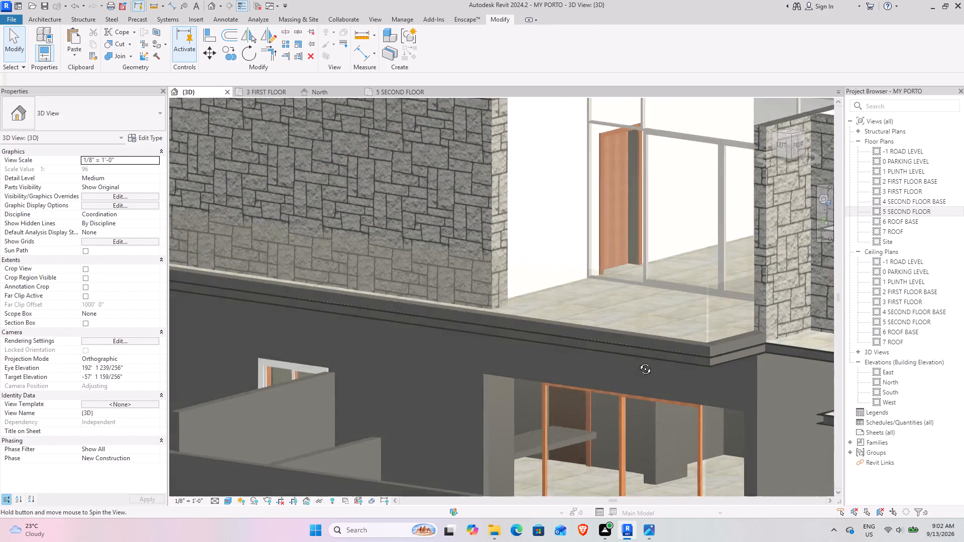
shift+middle_drag(638, 361, 884, 376)
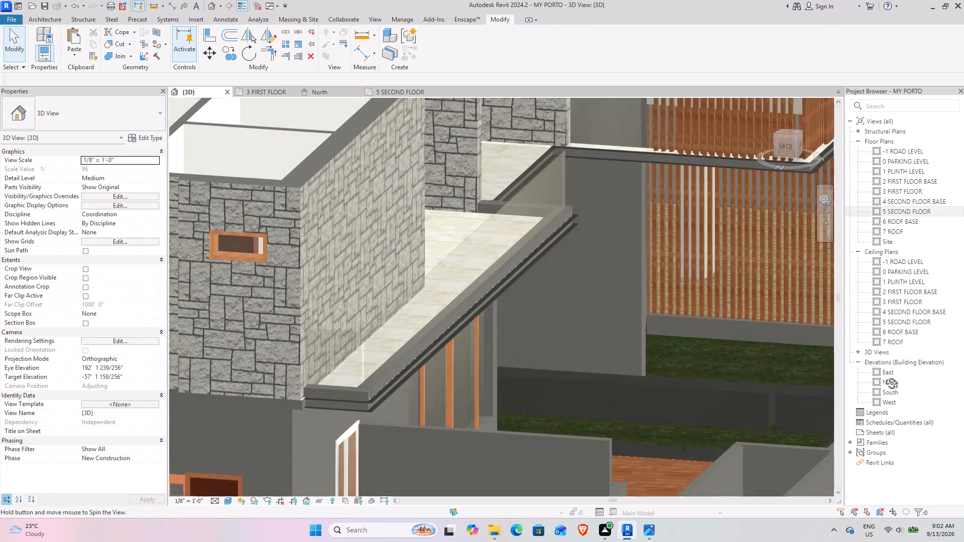
shift+middle_drag(884, 376, 610, 390)
scroll(603, 387, down, 5)
shift+middle_drag(561, 397, 496, 391)
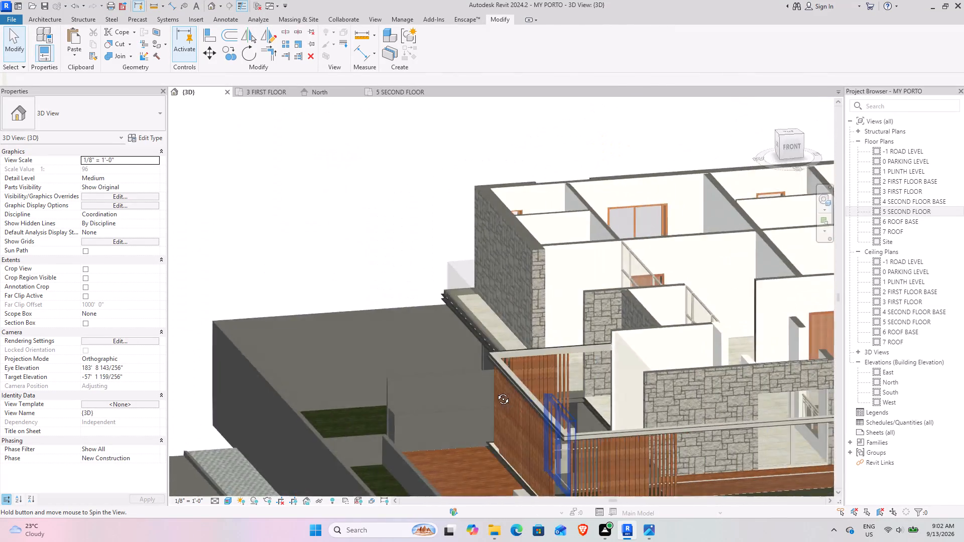
shift+middle_drag(496, 391, 590, 384)
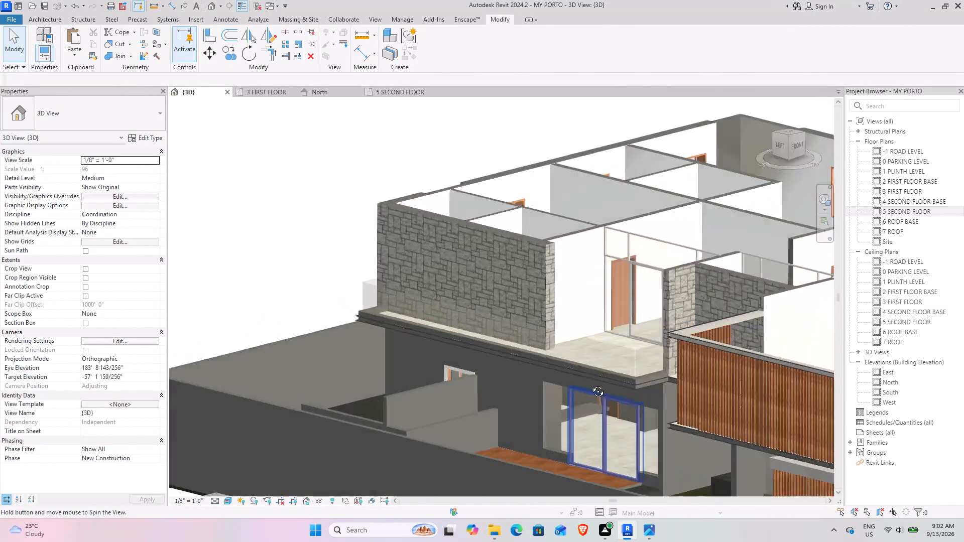
shift+middle_drag(590, 384, 662, 406)
scroll(352, 337, up, 8)
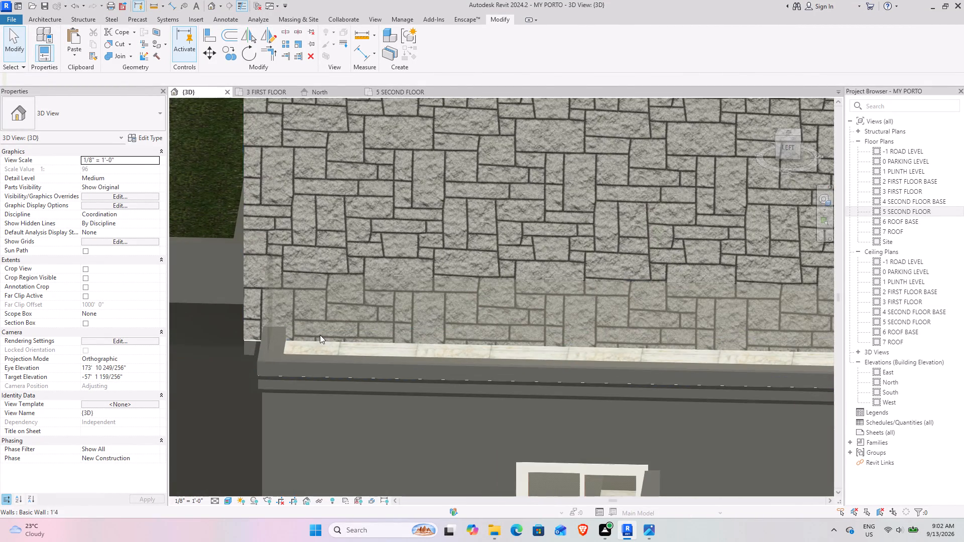
shift+middle_drag(256, 345, 362, 306)
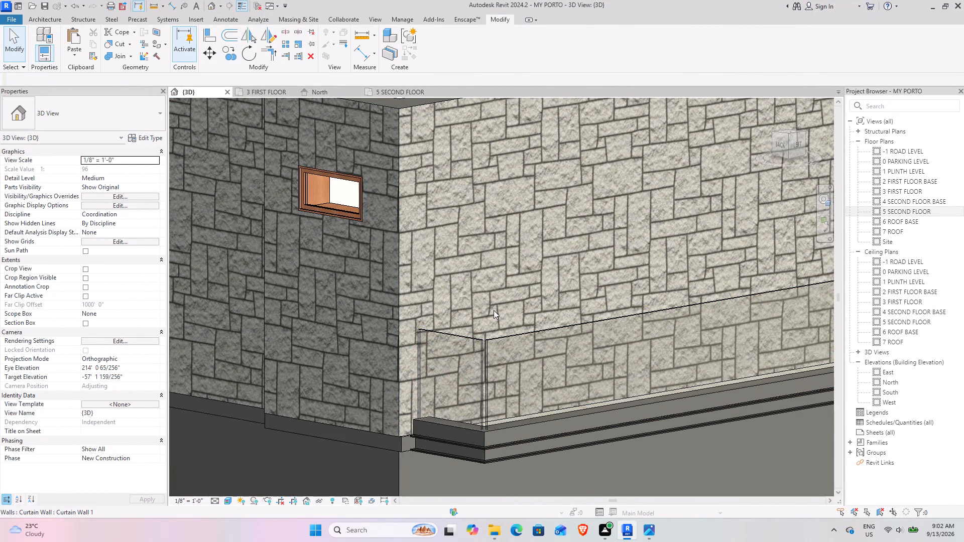
Review the type properties of the short end curtain wall without changing them.
click(473, 343)
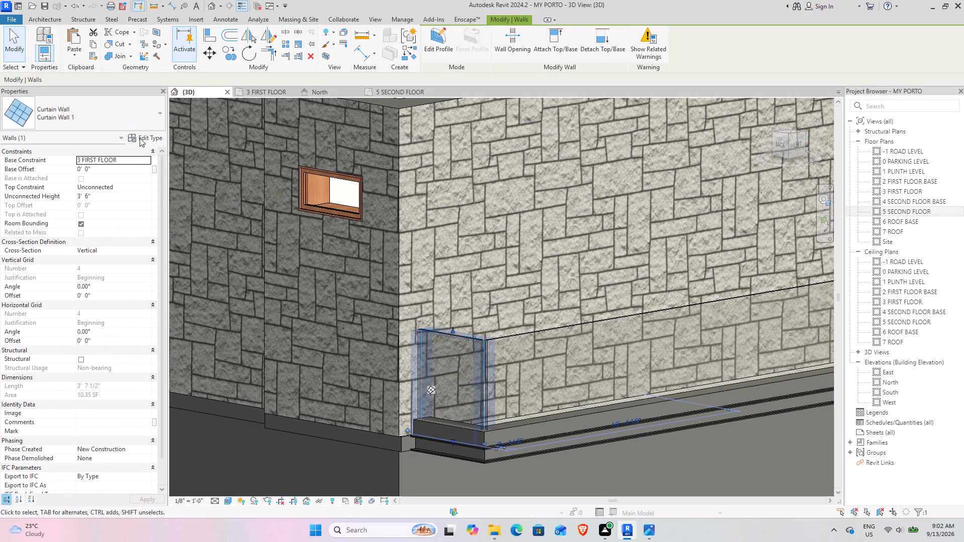
click(142, 134)
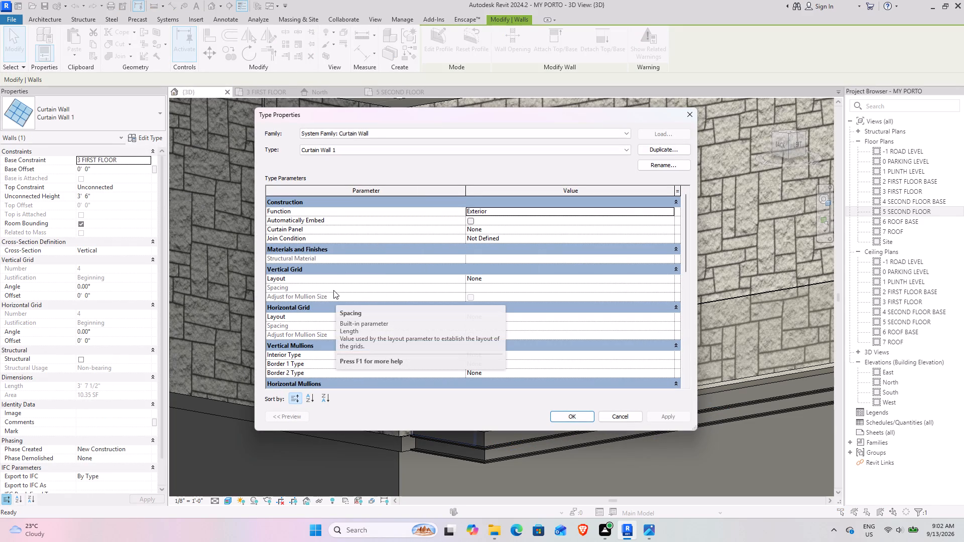
click(437, 257)
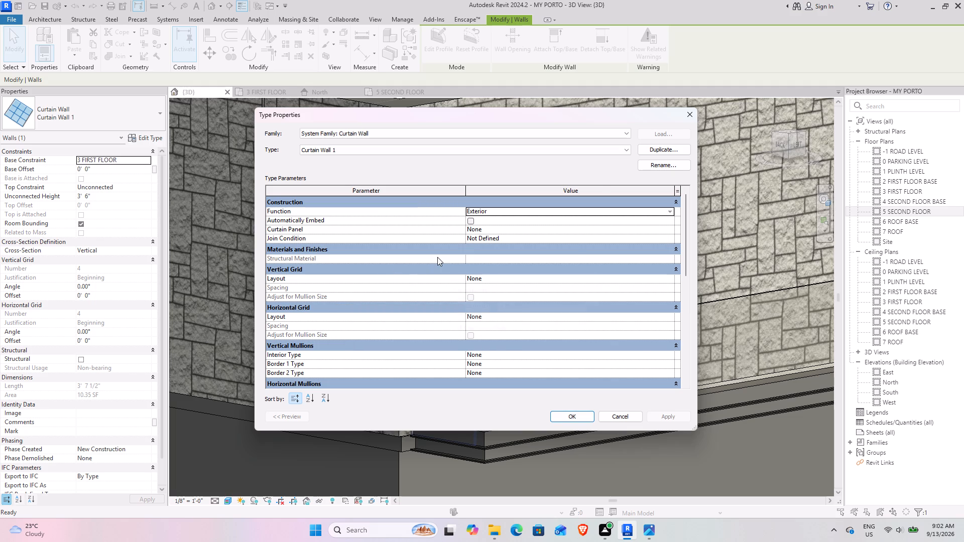
click(633, 417)
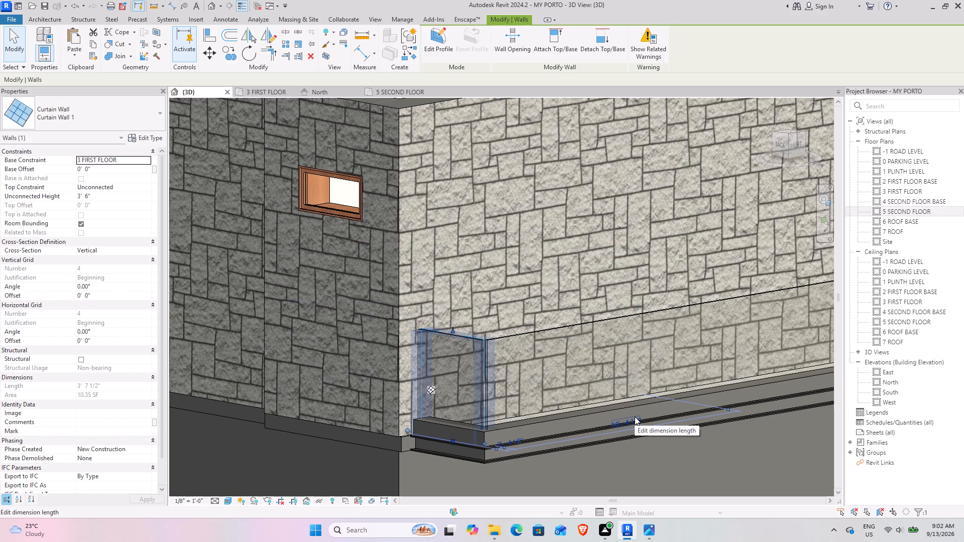
click(654, 254)
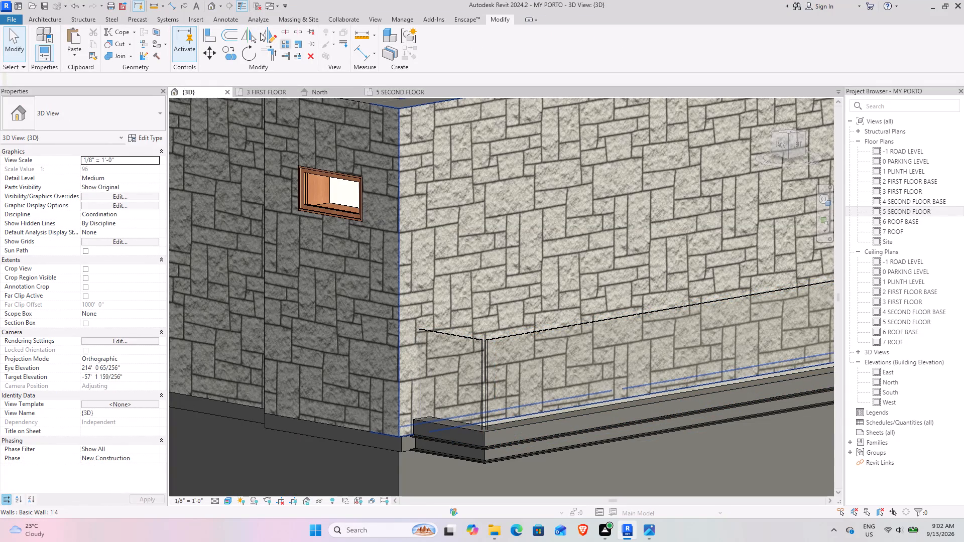
Place a vertical curtain grid line on the long curtain wall 3'-0" from its corner with the short wall.
click(53, 19)
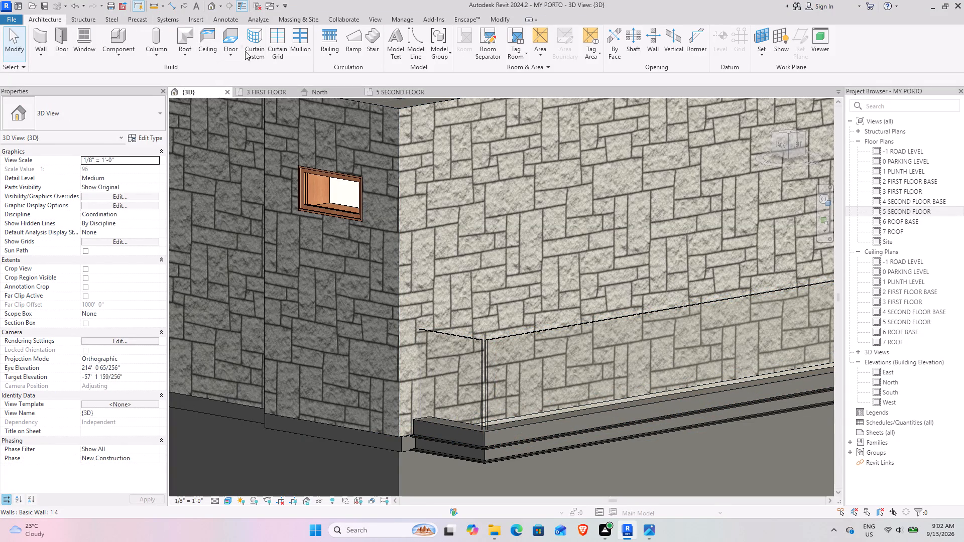
click(272, 47)
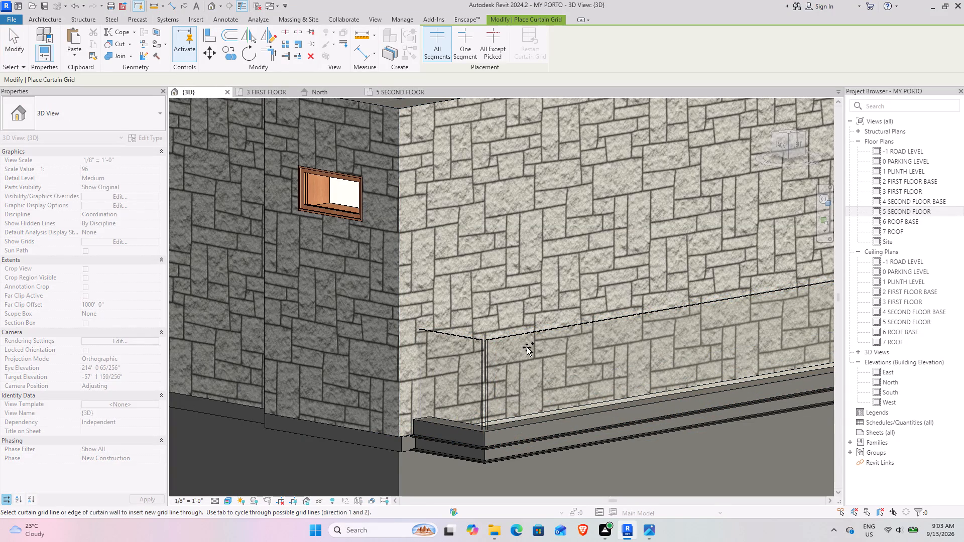
middle_drag(544, 330, 329, 296)
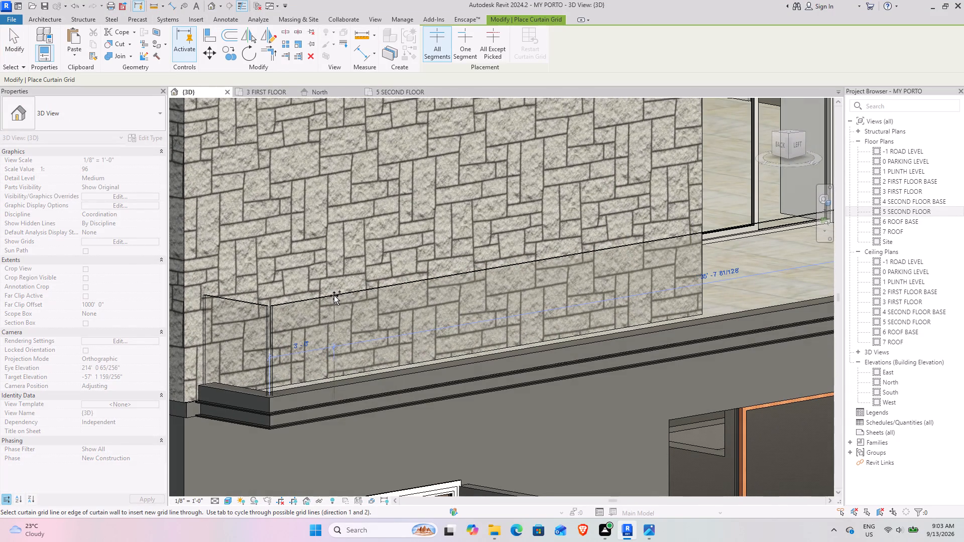
click(334, 296)
middle_drag(334, 296, 360, 353)
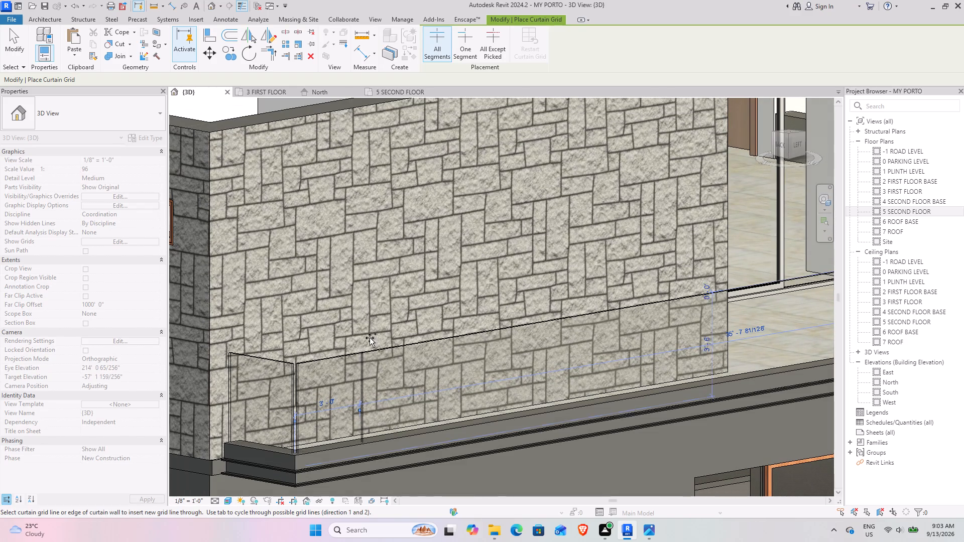
click(13, 45)
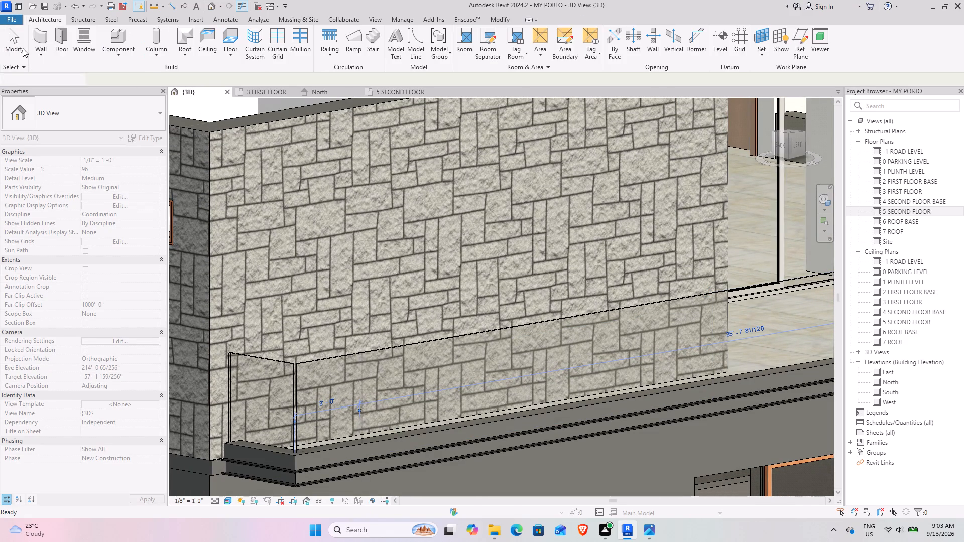
Copy the vertical curtain grid line six times at 3'-0" spacing along the long curtain wall, across the stone-clad wall's stretch.
click(364, 390)
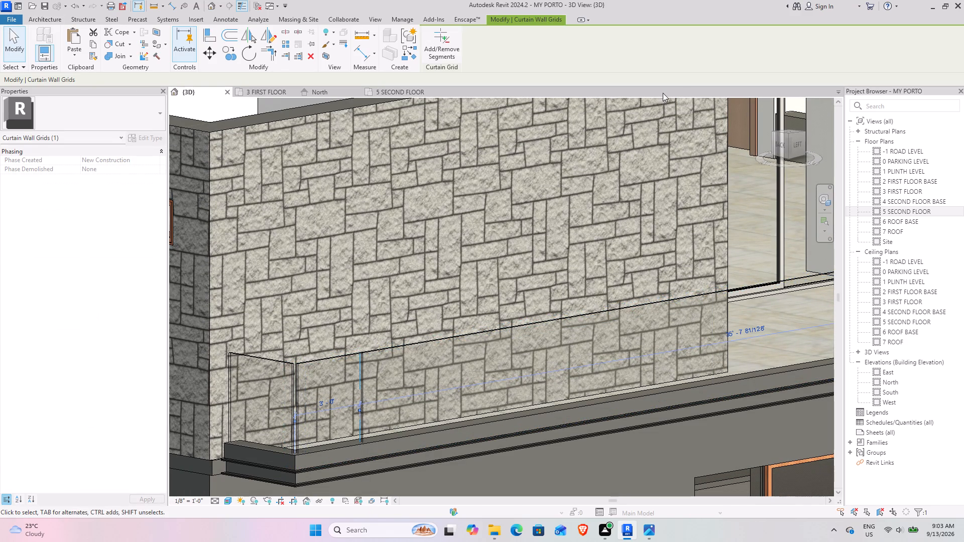
click(228, 56)
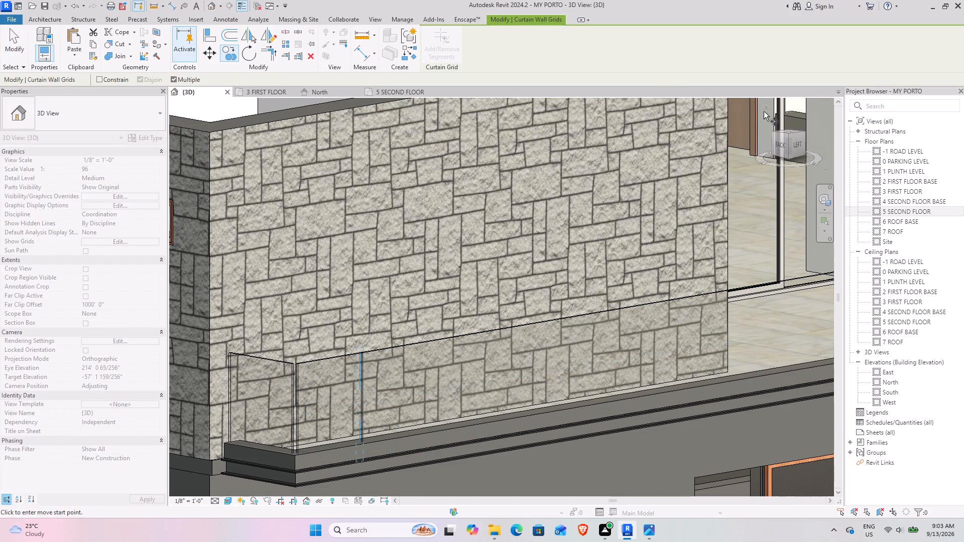
click(795, 146)
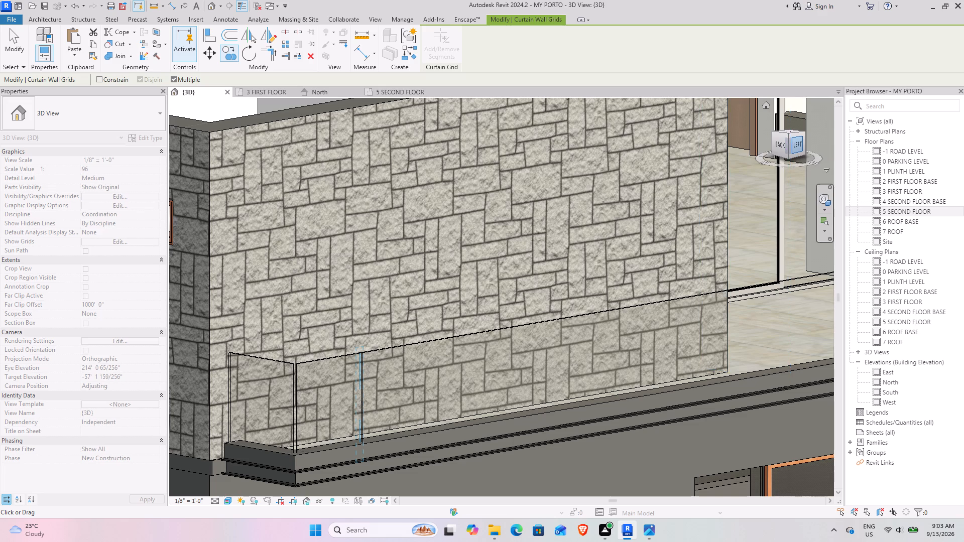
scroll(486, 301, up, 2)
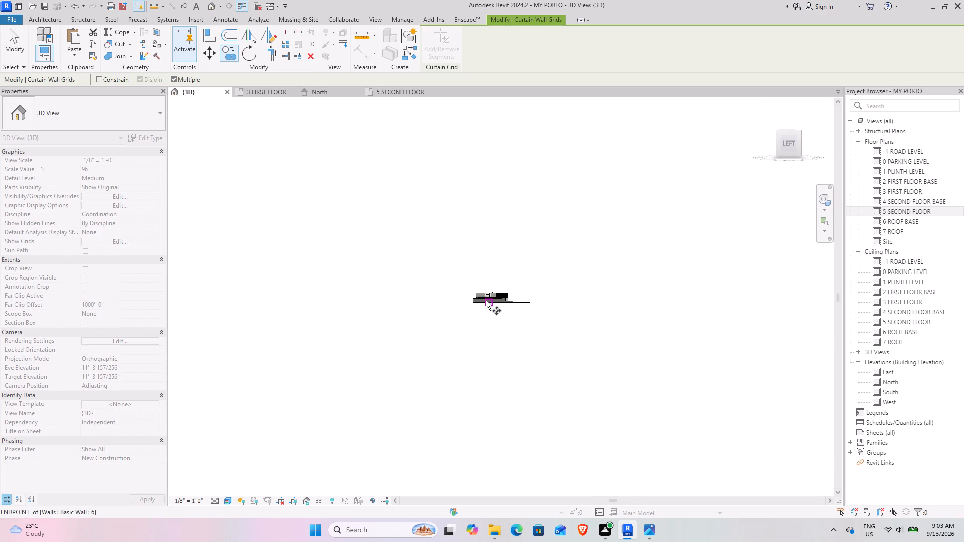
scroll(486, 301, up, 11)
scroll(444, 276, up, 9)
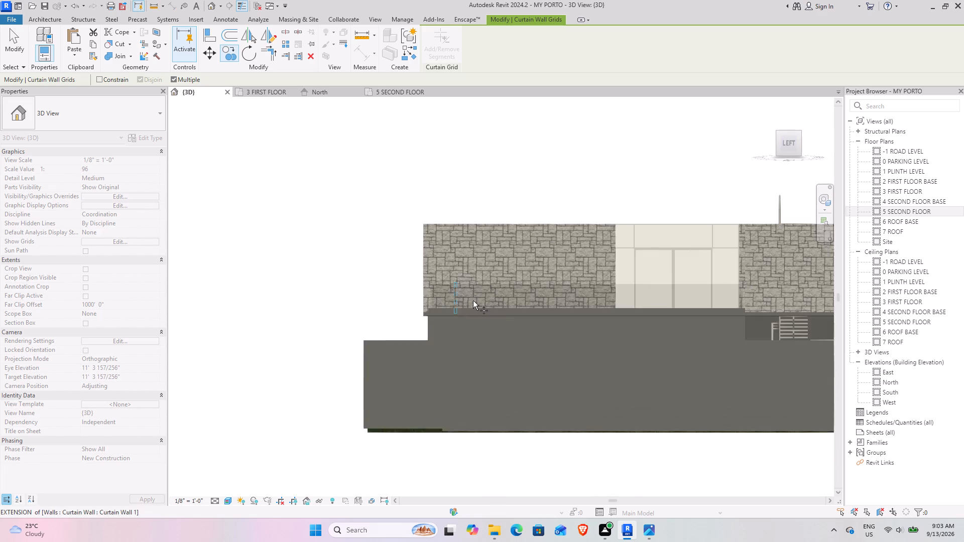
scroll(473, 301, up, 12)
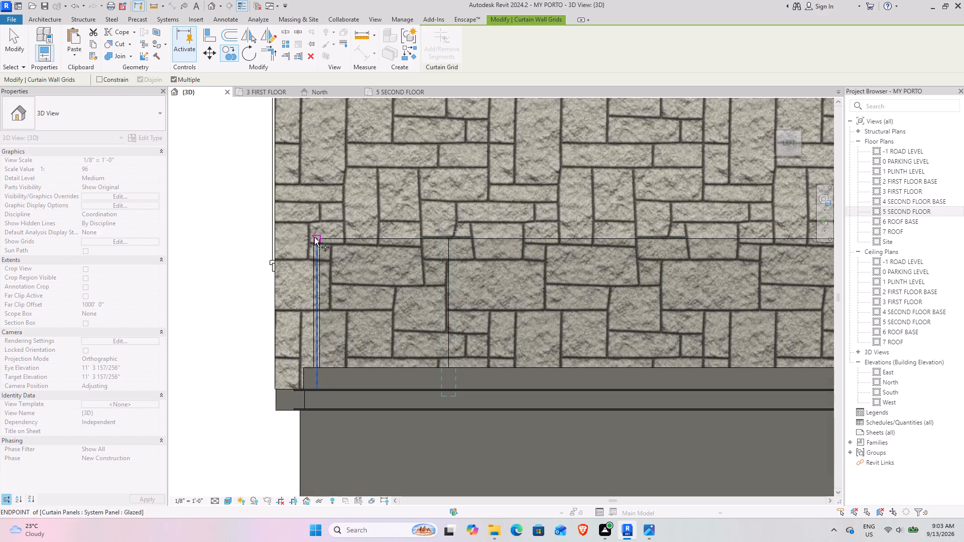
click(320, 237)
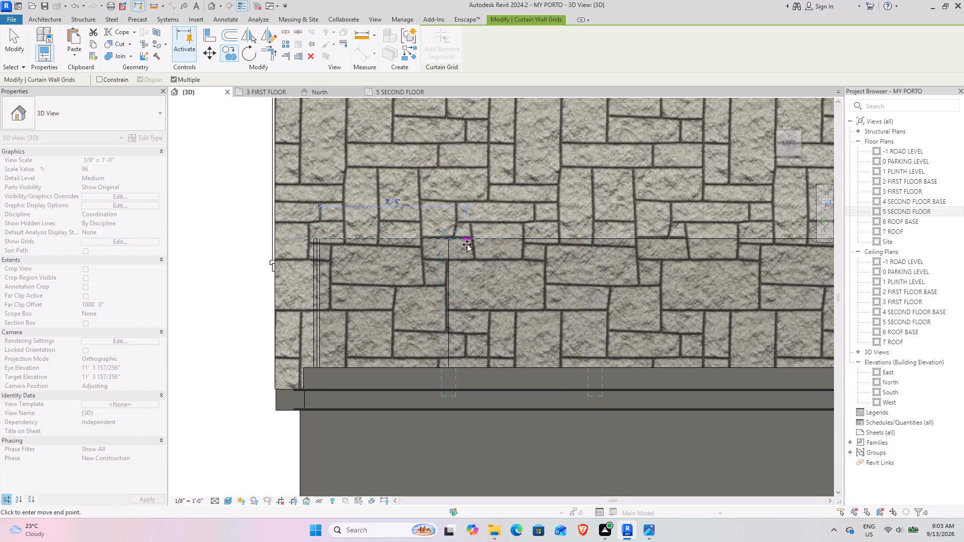
click(450, 237)
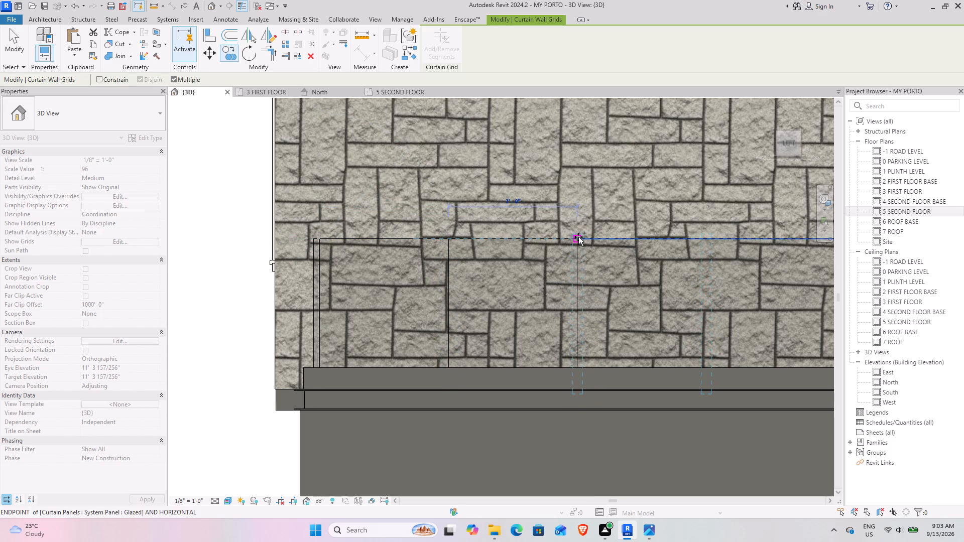
click(578, 237)
middle_drag(623, 243, 252, 246)
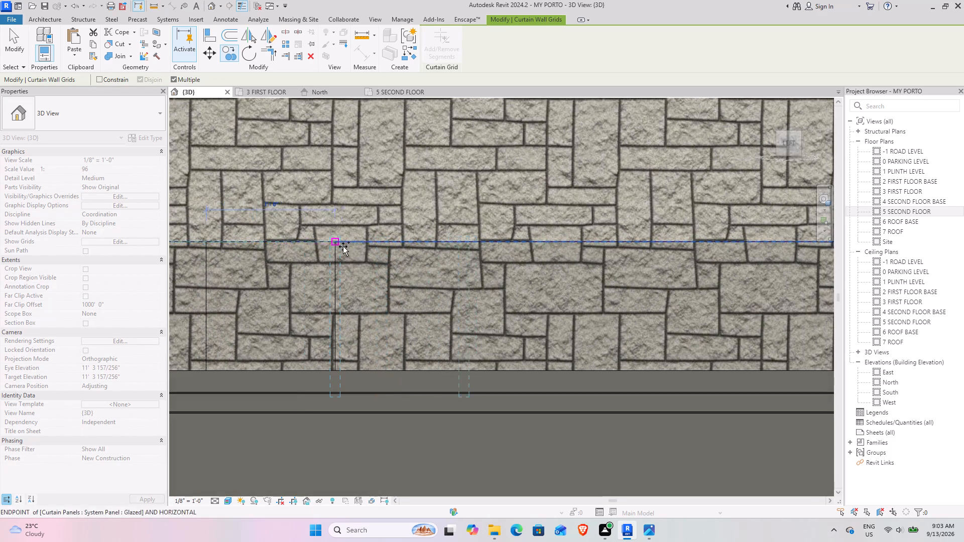
click(333, 244)
click(463, 244)
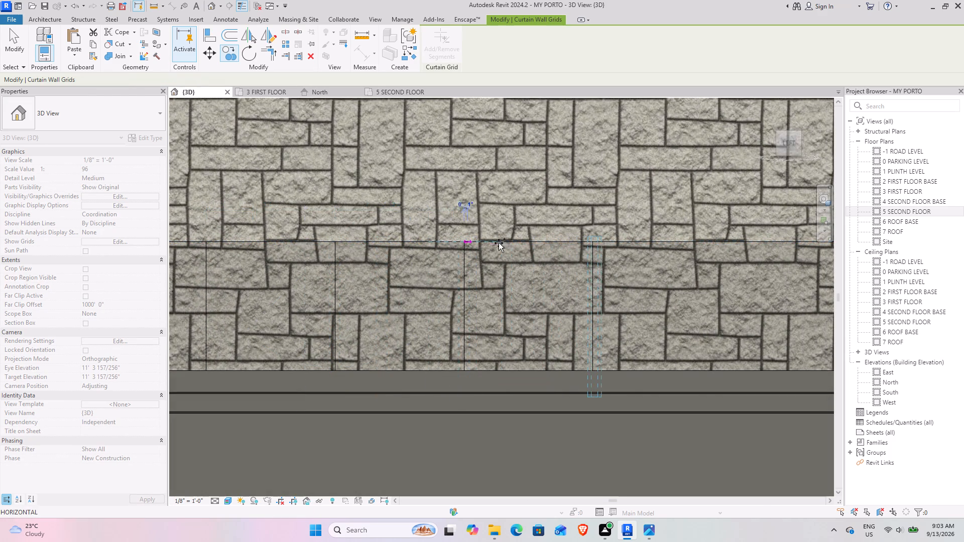
click(593, 243)
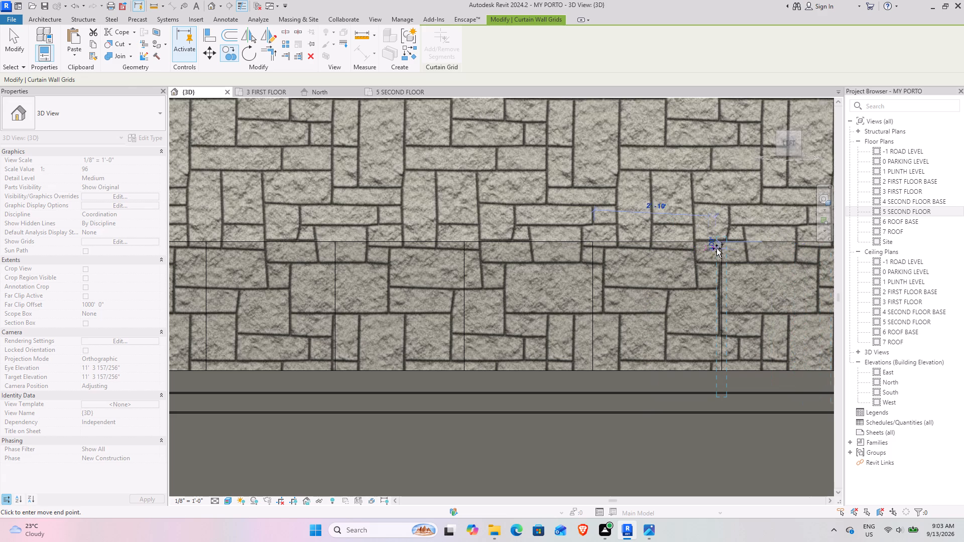
click(722, 243)
Add five more grid line copies at 3'-0" spacing across the glazed opening, up to the long curtain wall's far corner.
middle_drag(723, 243, 260, 247)
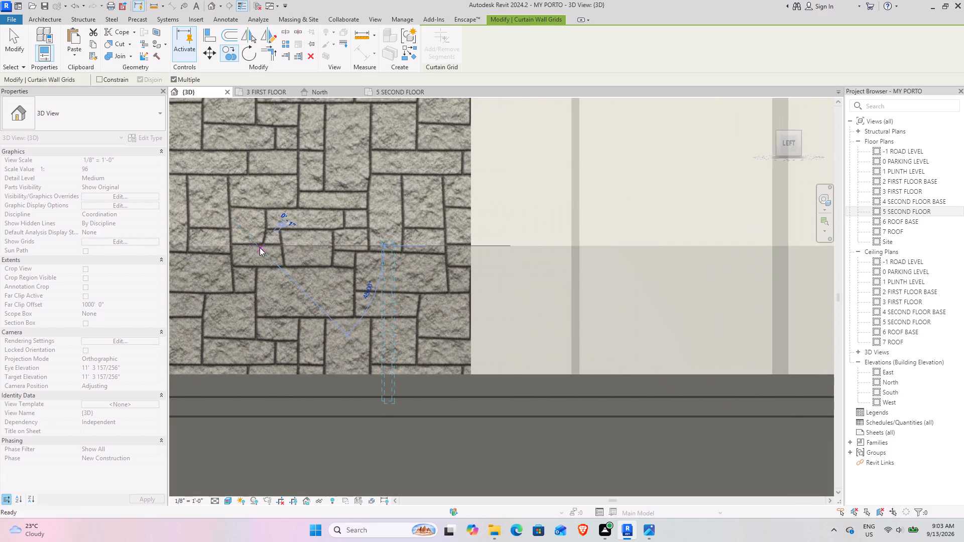
click(388, 247)
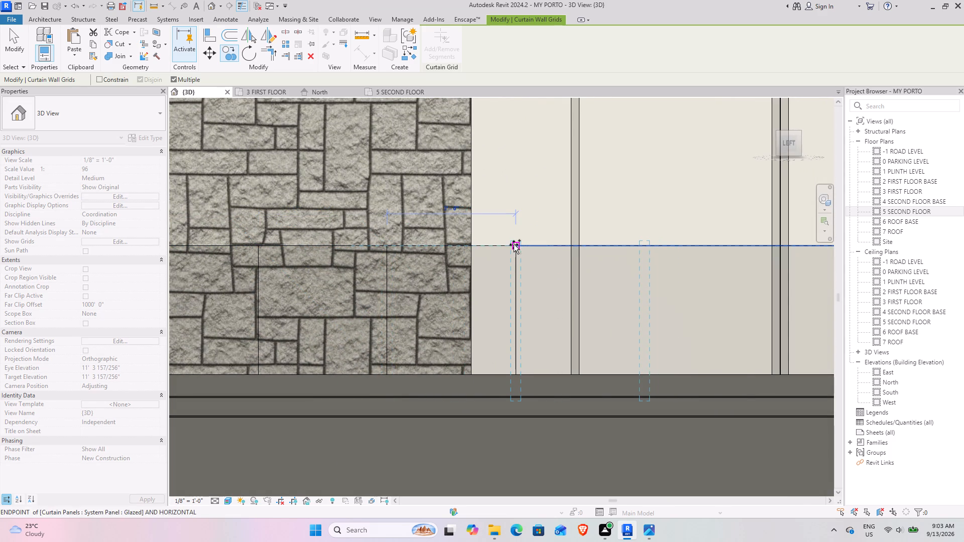
click(514, 244)
click(646, 245)
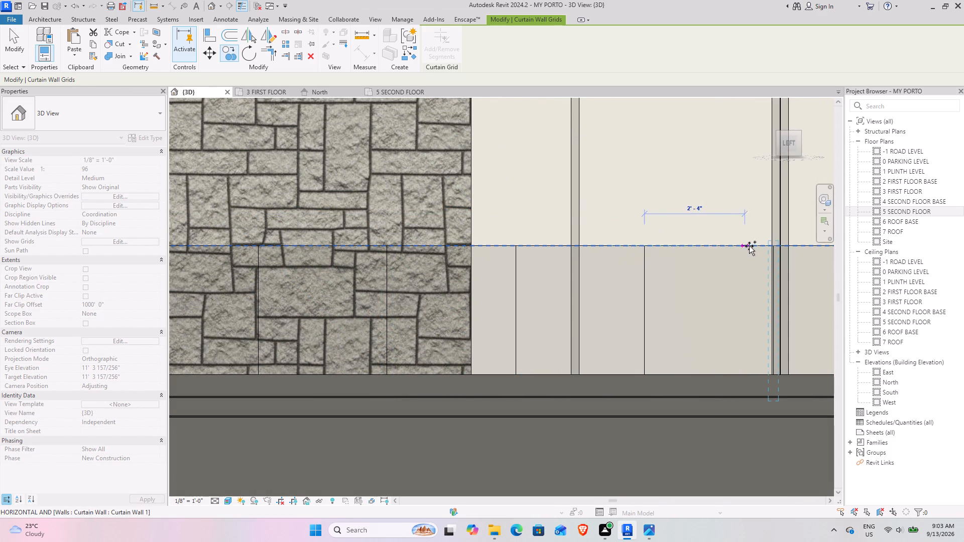
click(777, 249)
middle_drag(769, 250, 224, 247)
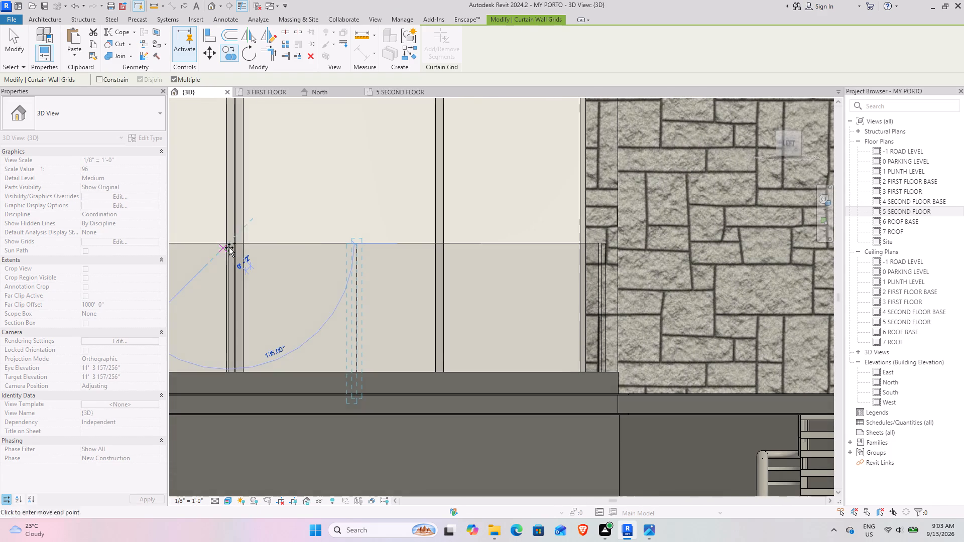
click(356, 247)
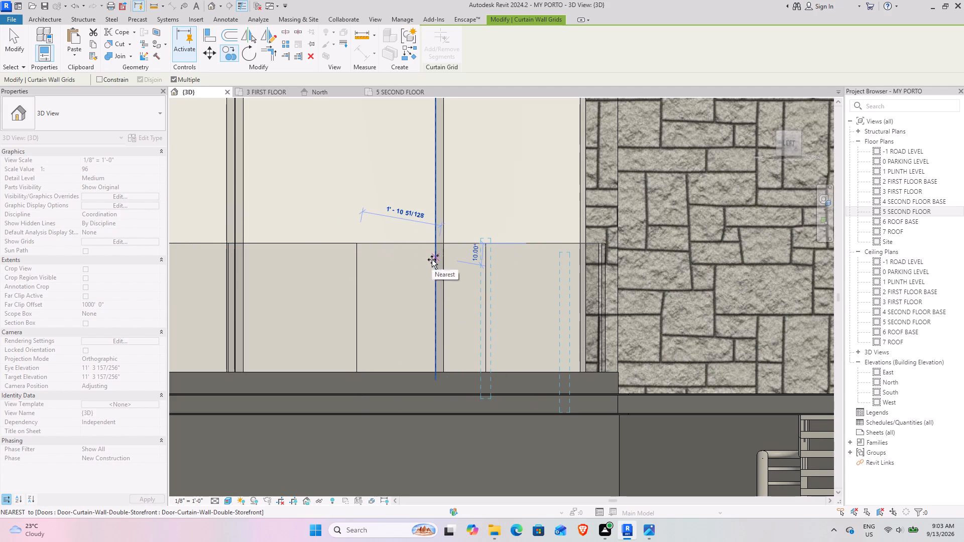
key(Escape)
key(Escape)
key(Escape)
Place 1" Square rectangular mullions along the top edges of the long curtain-wall railing and its two short end walls.
scroll(376, 242, down, 5)
shift+middle_drag(378, 246, 422, 270)
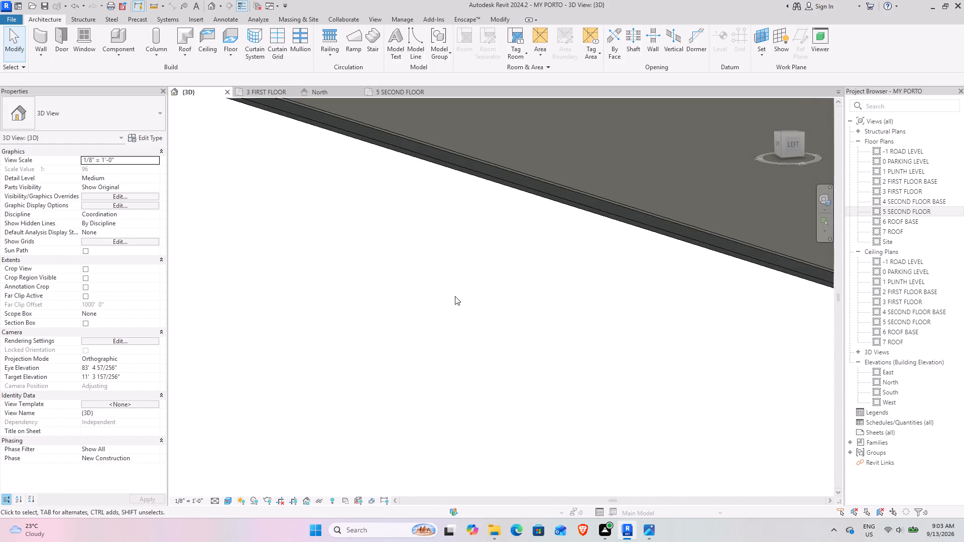
scroll(457, 298, down, 14)
middle_drag(573, 351, 363, 267)
shift+middle_drag(412, 297, 426, 319)
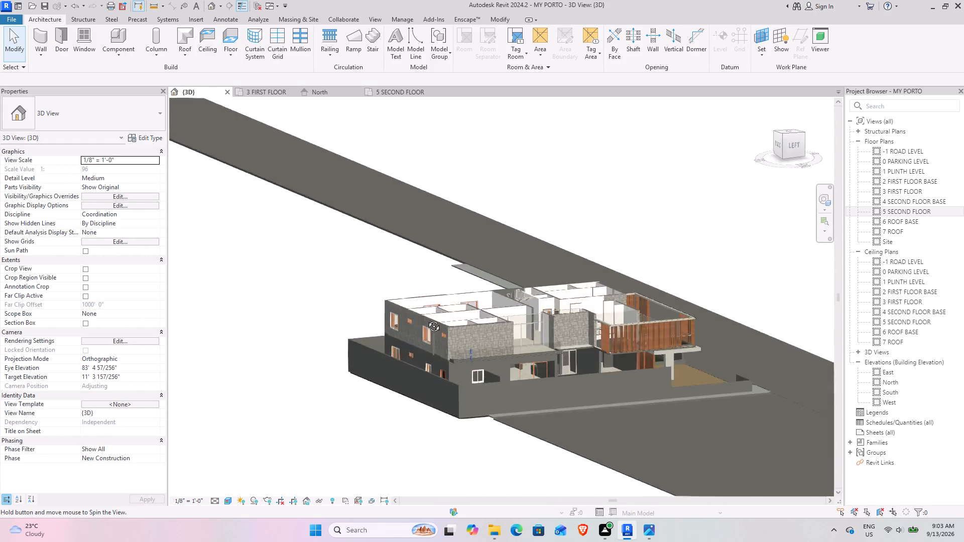
shift+middle_drag(426, 319, 434, 339)
middle_drag(635, 434, 384, 268)
scroll(397, 279, up, 1)
scroll(336, 275, up, 10)
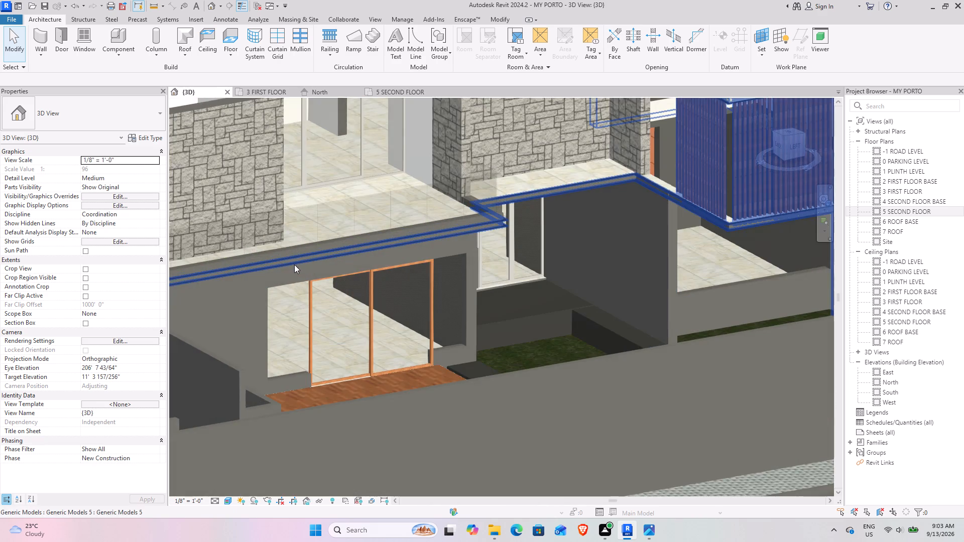
middle_drag(293, 264, 557, 322)
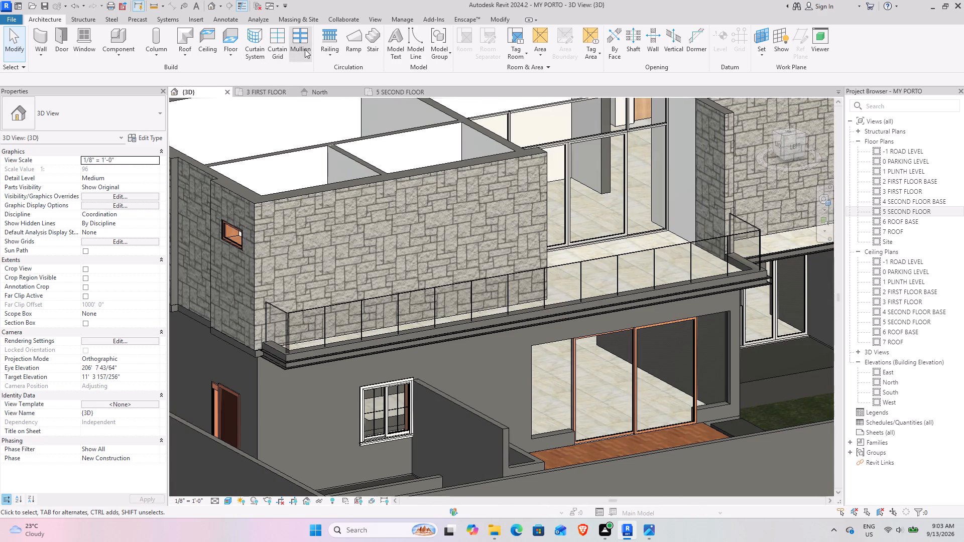
click(305, 49)
click(281, 312)
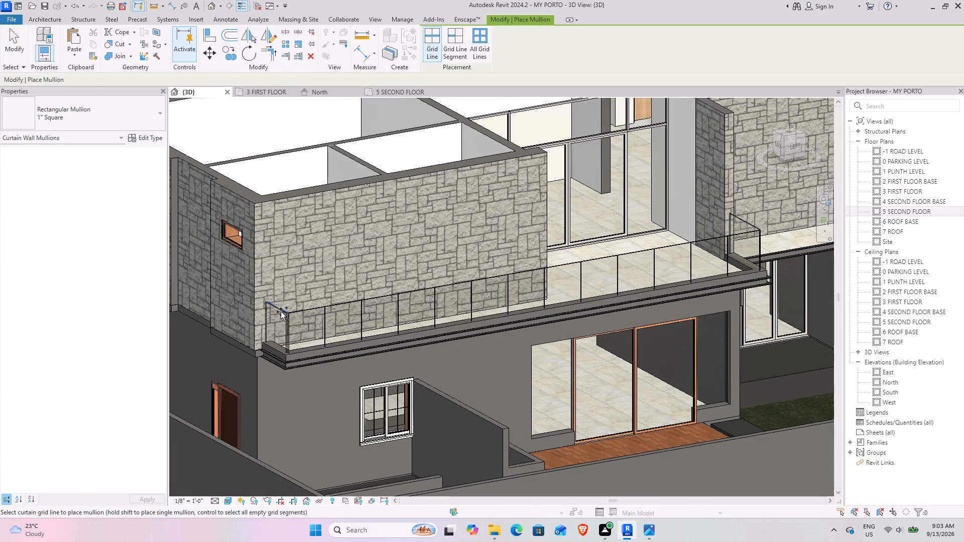
click(302, 309)
middle_drag(600, 276, 555, 286)
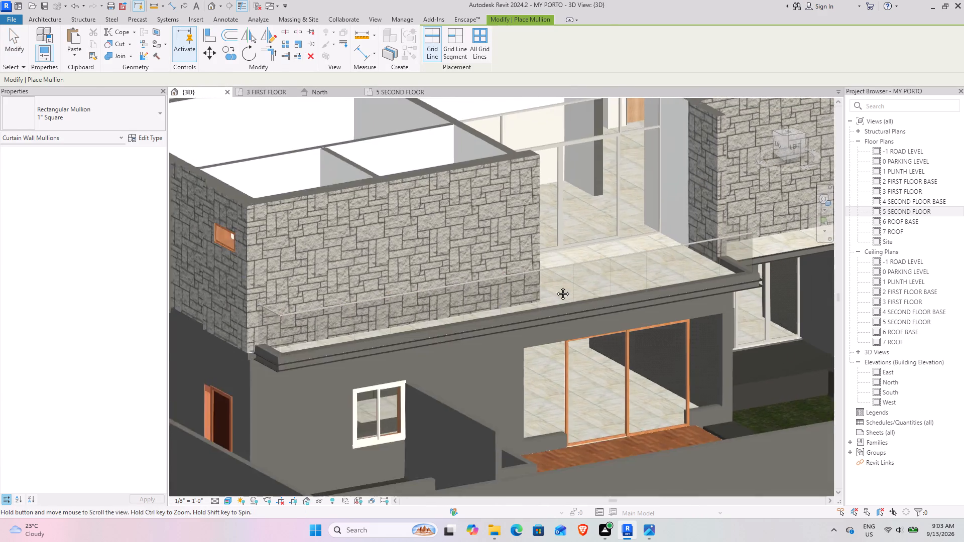
middle_drag(555, 286, 332, 337)
click(474, 277)
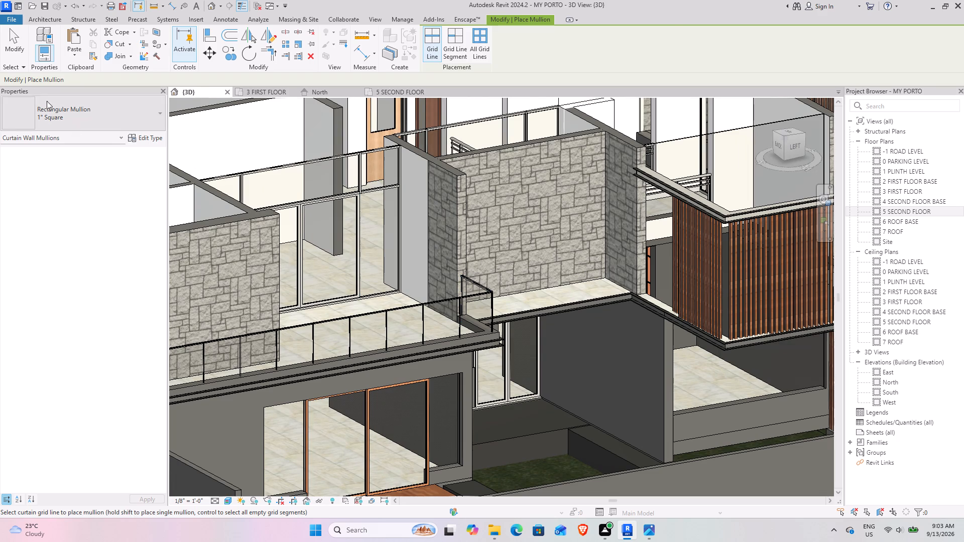
click(14, 53)
Examine the first-floor glass railing with its top mullions and the whole villa from several sides in 3D.
shift+middle_drag(295, 325, 257, 250)
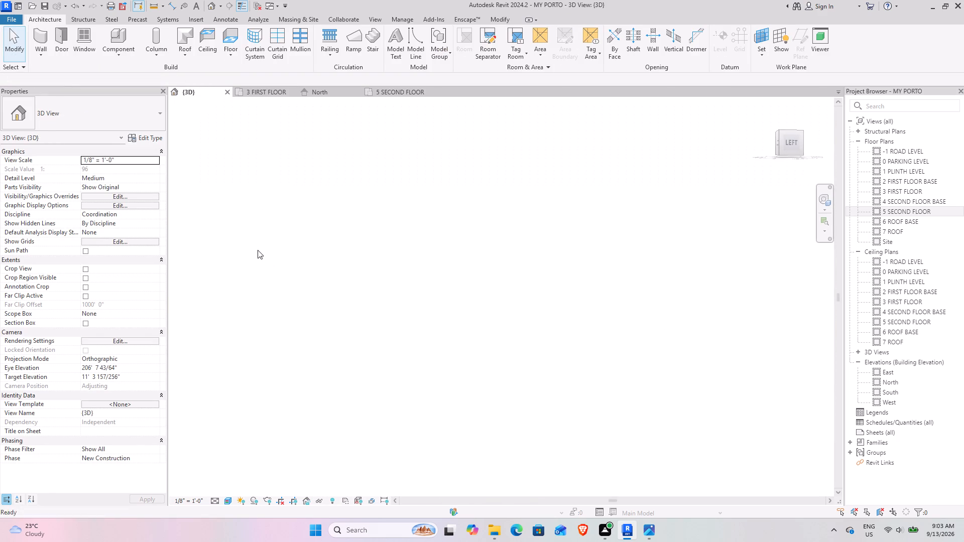
scroll(267, 249, down, 10)
middle_drag(266, 241, 700, 504)
shift+middle_drag(538, 320, 495, 370)
middle_drag(495, 370, 659, 221)
scroll(530, 405, down, 5)
shift+middle_drag(491, 411, 483, 406)
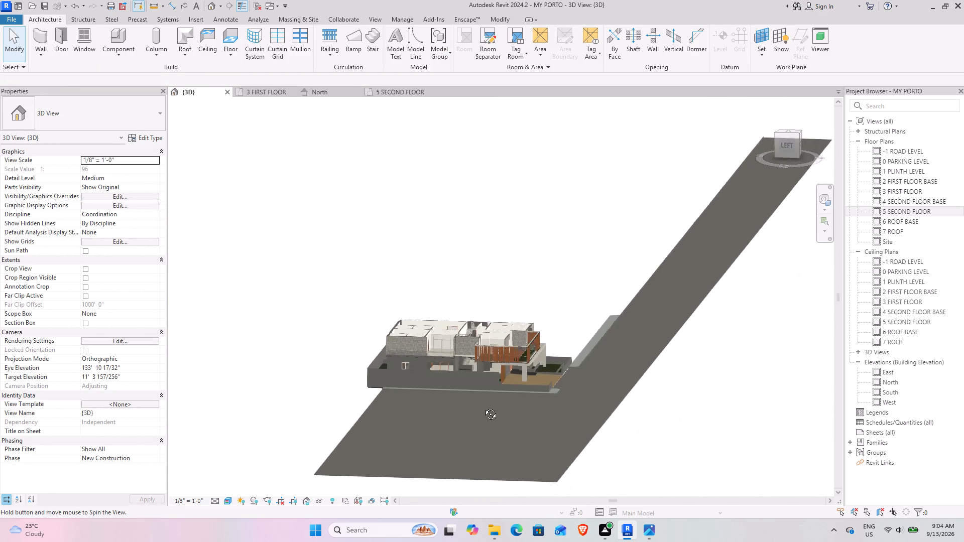
shift+middle_drag(483, 406, 483, 423)
scroll(454, 388, up, 9)
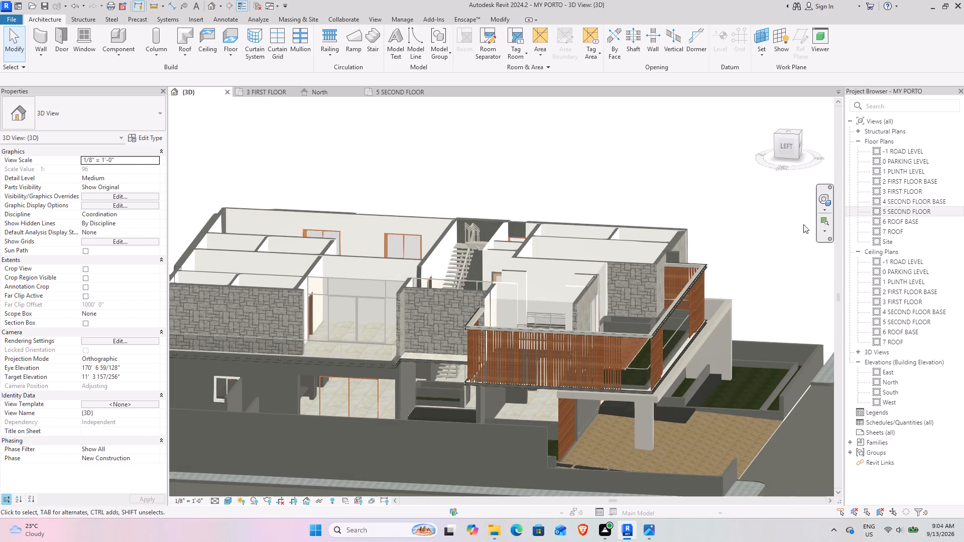
click(826, 200)
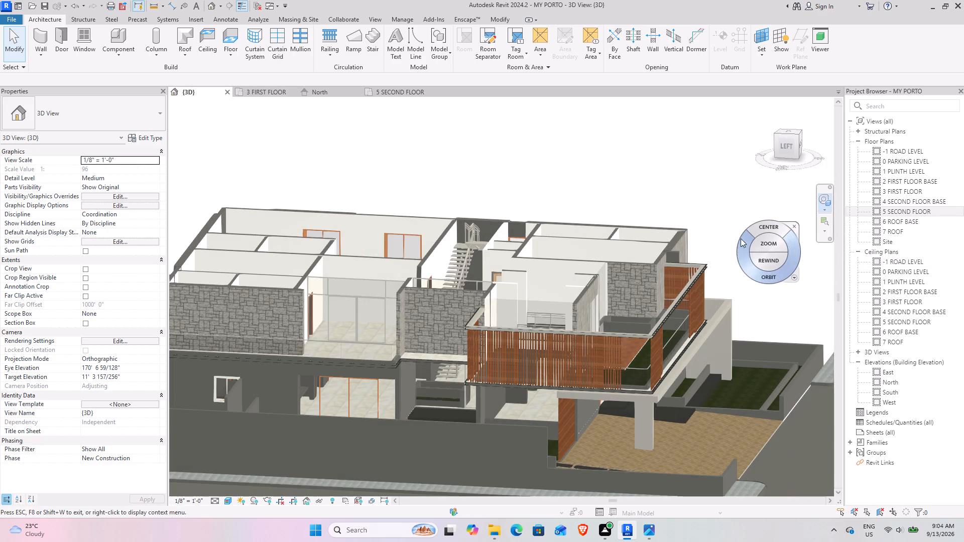
drag(756, 225, 433, 348)
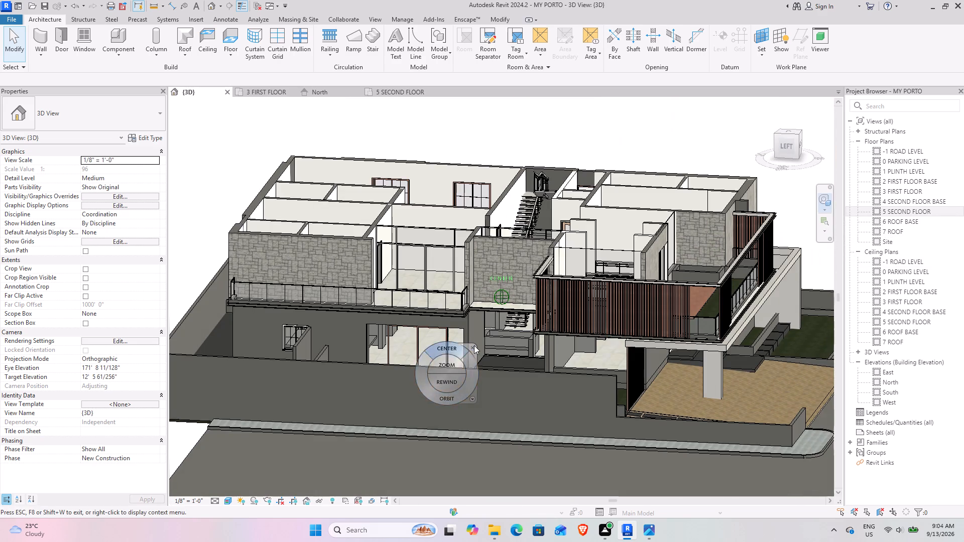
click(474, 345)
click(470, 349)
shift+middle_drag(504, 315, 507, 314)
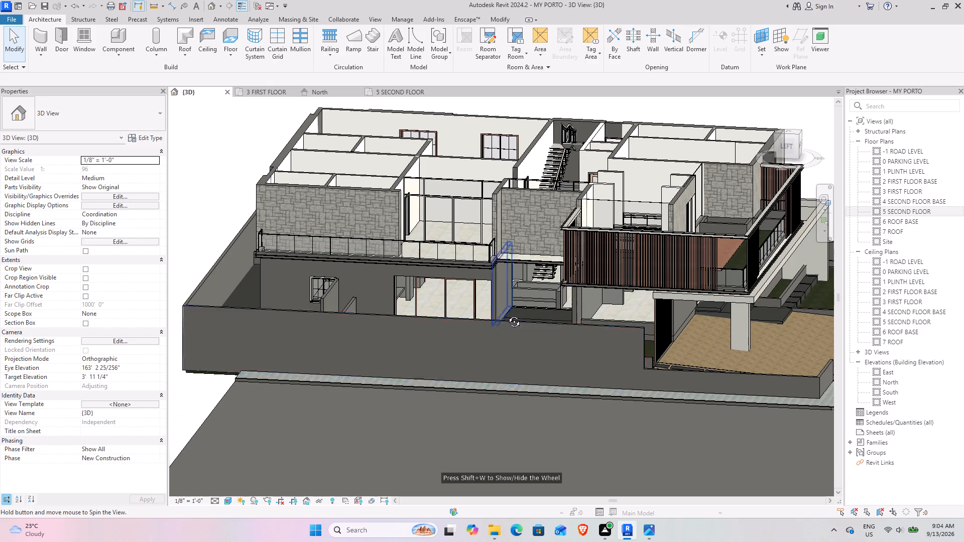
shift+middle_drag(507, 314, 411, 412)
scroll(380, 216, up, 9)
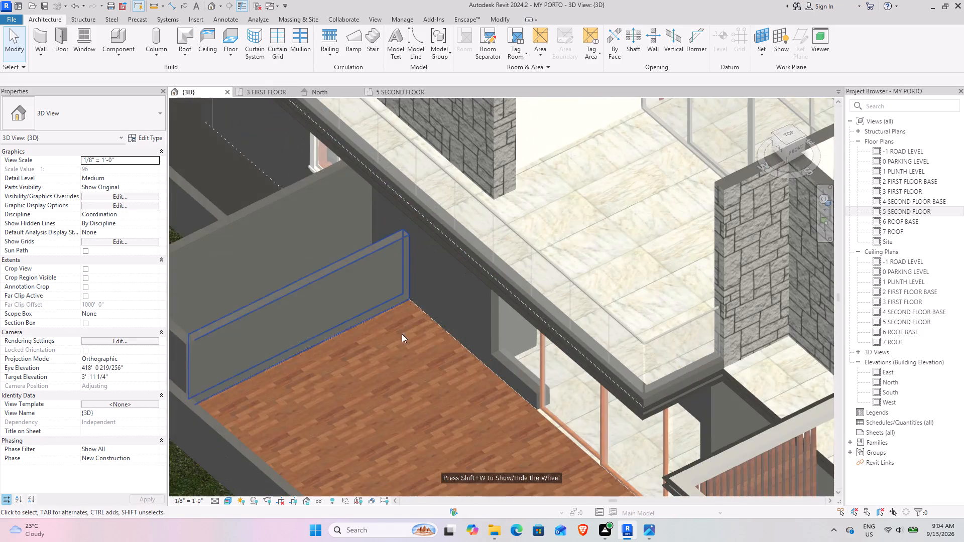
shift+middle_drag(410, 331, 440, 227)
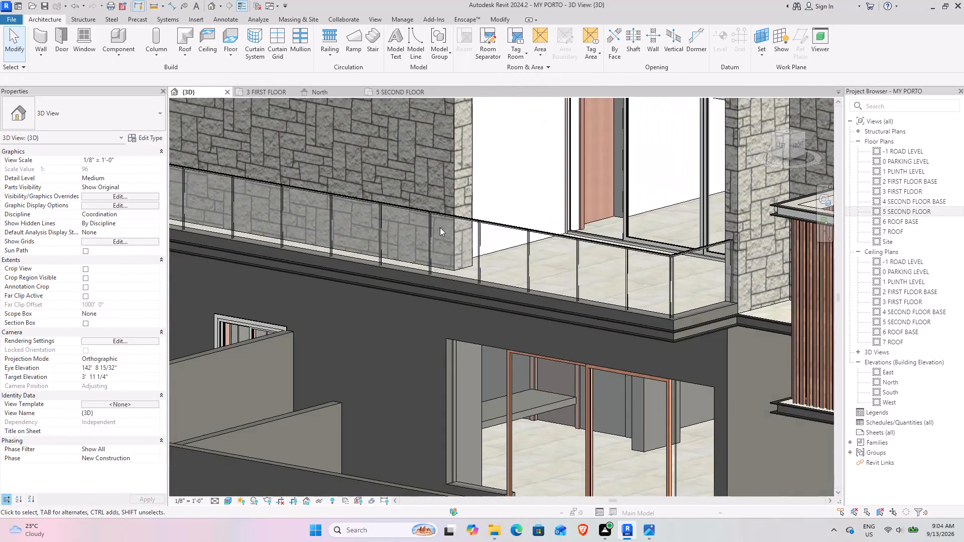
shift+middle_drag(532, 311, 470, 273)
shift+middle_drag(418, 290, 483, 294)
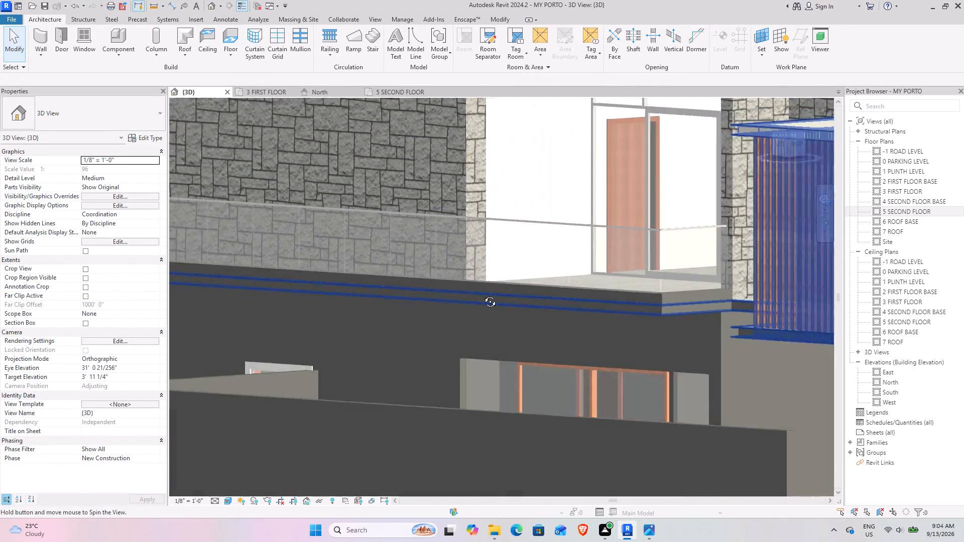
shift+middle_drag(483, 294, 534, 301)
shift+middle_drag(540, 375, 512, 348)
scroll(511, 348, down, 7)
shift+middle_drag(532, 349, 478, 435)
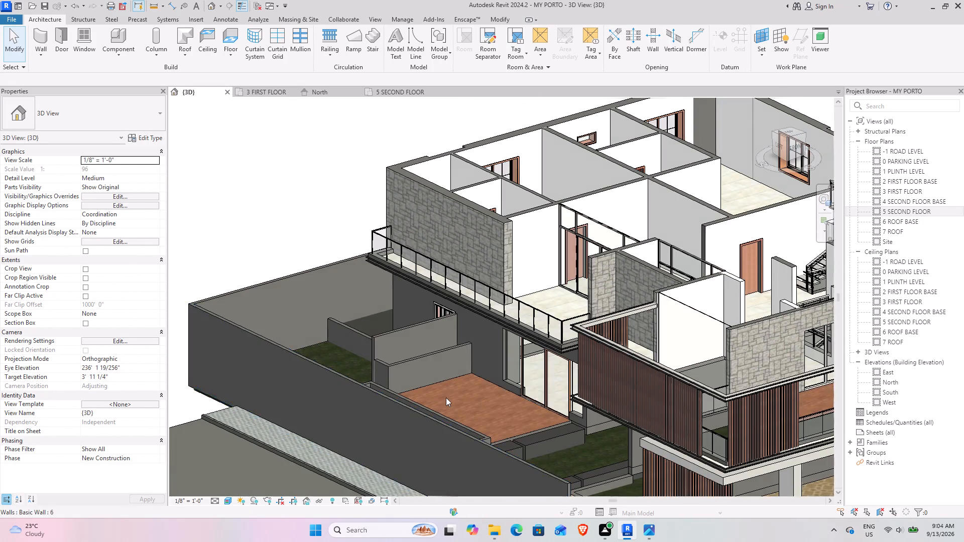
shift+middle_drag(445, 396, 442, 412)
scroll(443, 409, down, 4)
middle_drag(499, 397, 452, 369)
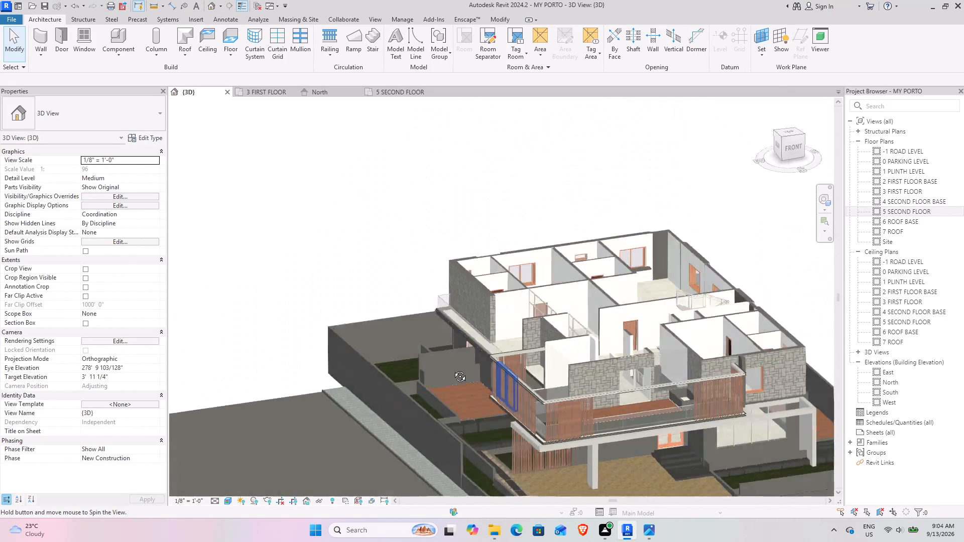
middle_drag(452, 369, 538, 474)
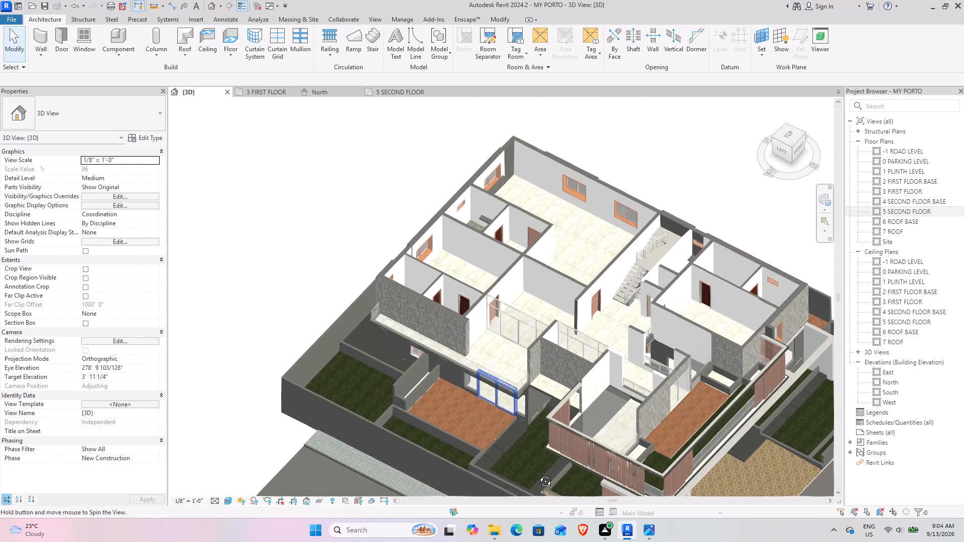
Examine the first-floor rooms, staircase, curtain-wall railing and terraces in 3D from above and from several sides.
middle_drag(538, 474, 598, 488)
shift+middle_drag(678, 469, 633, 466)
scroll(740, 367, up, 2)
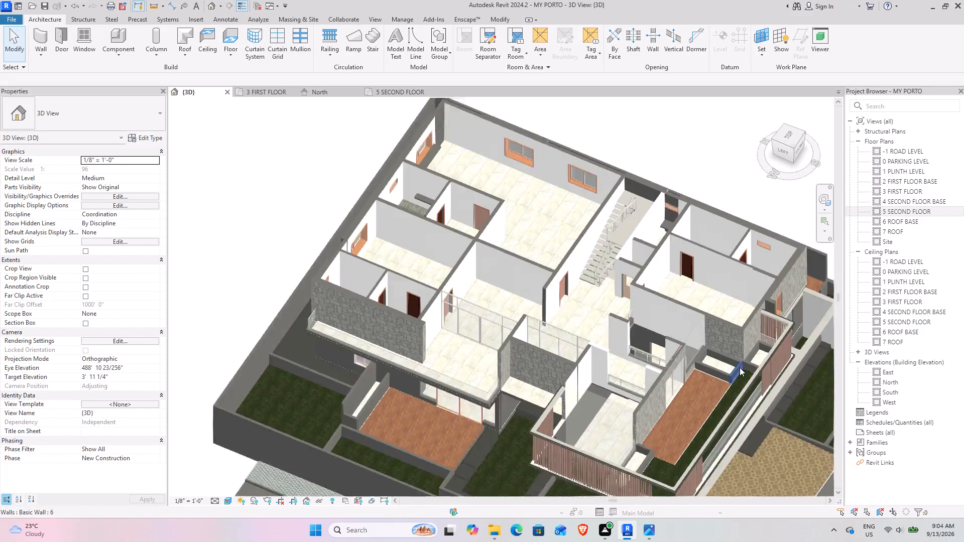
scroll(740, 367, up, 2)
shift+middle_drag(665, 435, 702, 414)
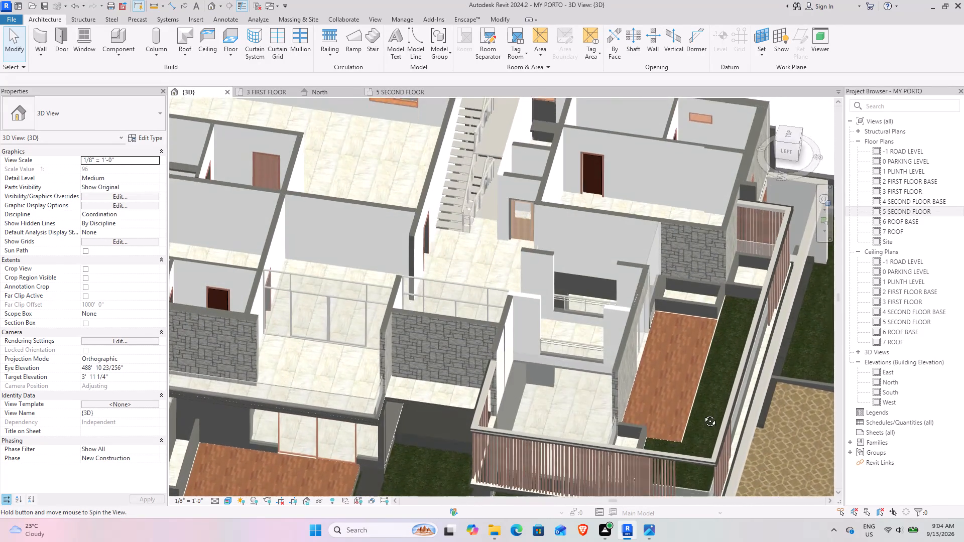
shift+middle_drag(702, 414, 586, 445)
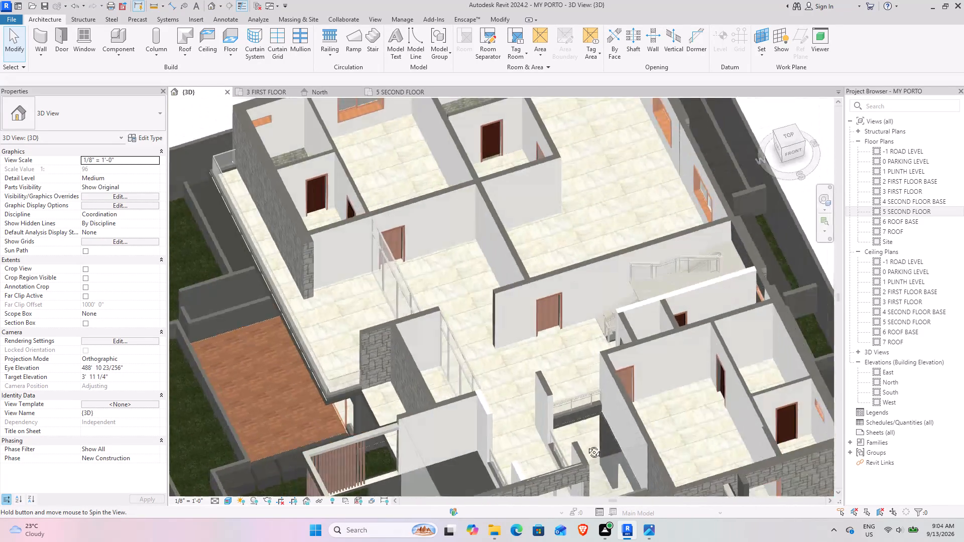
shift+middle_drag(586, 445, 579, 426)
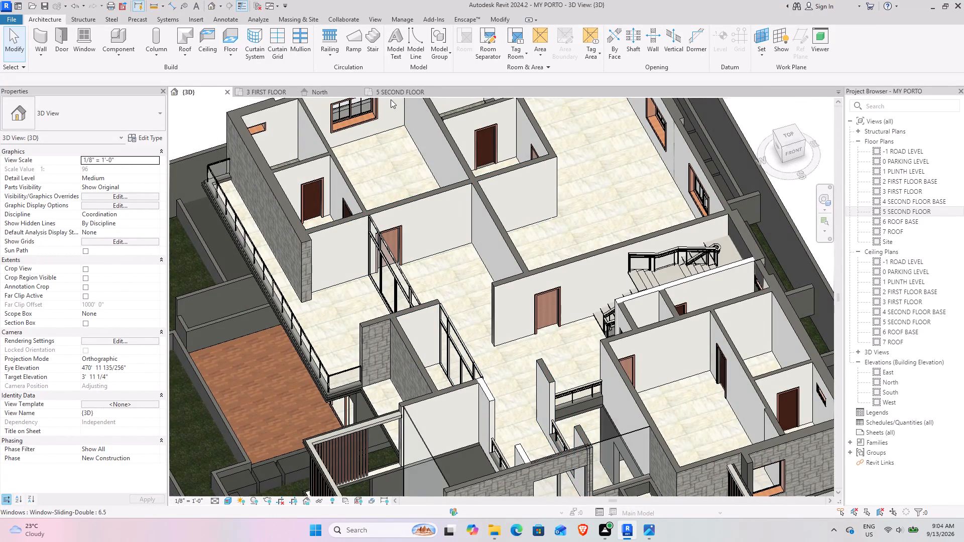
Open the 5 SECOND FLOOR plan and examine the overall layout of the reference drawing, down to the terrace lawn and its parapet.
click(395, 91)
scroll(376, 282, down, 5)
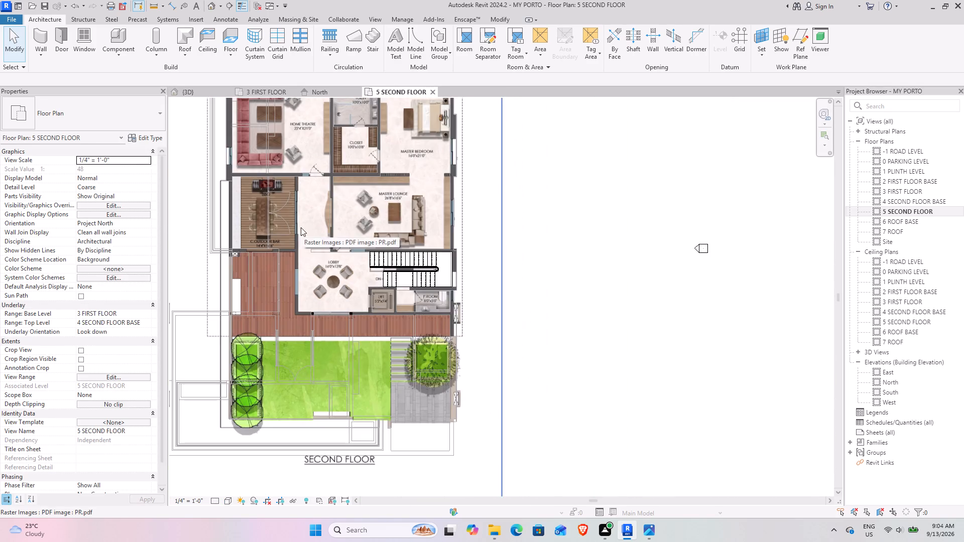
middle_drag(303, 228, 487, 387)
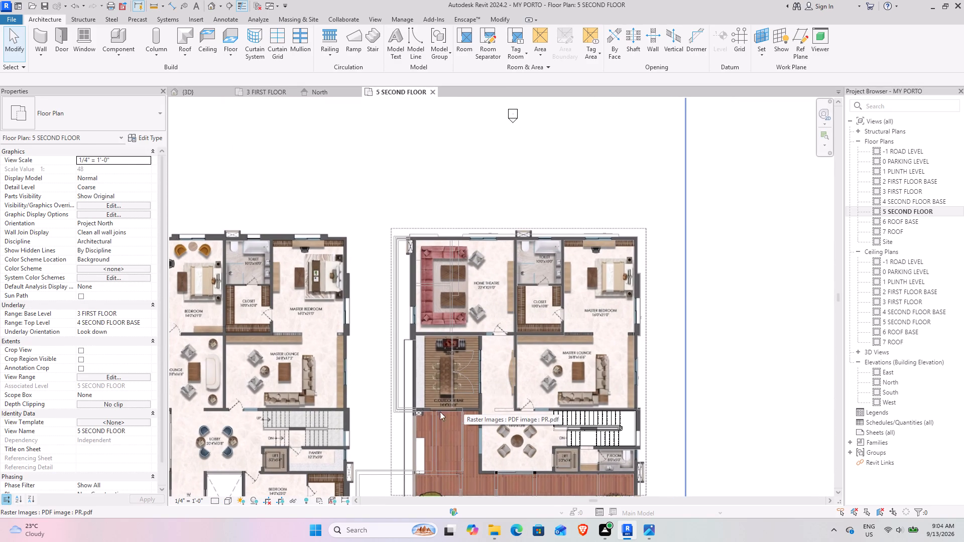
middle_drag(408, 405, 360, 291)
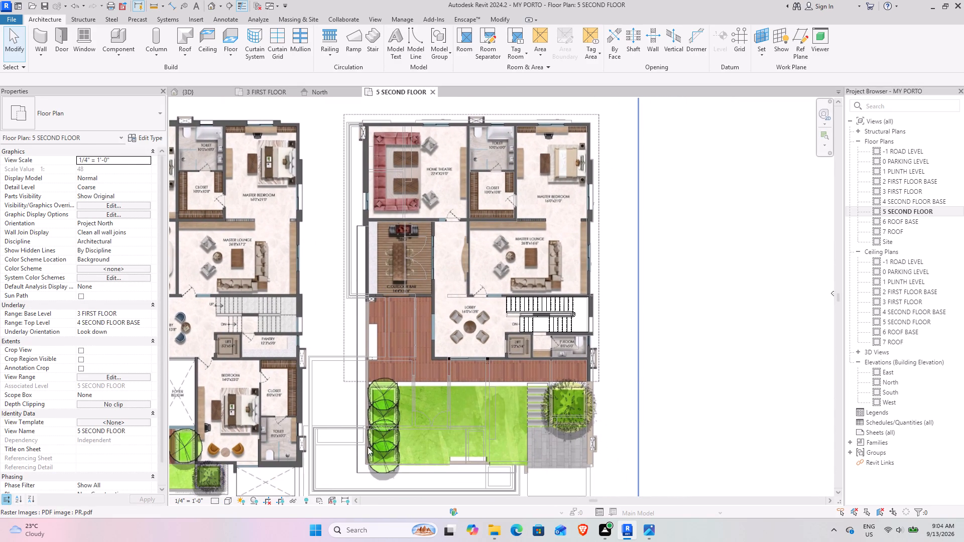
middle_drag(407, 449, 344, 386)
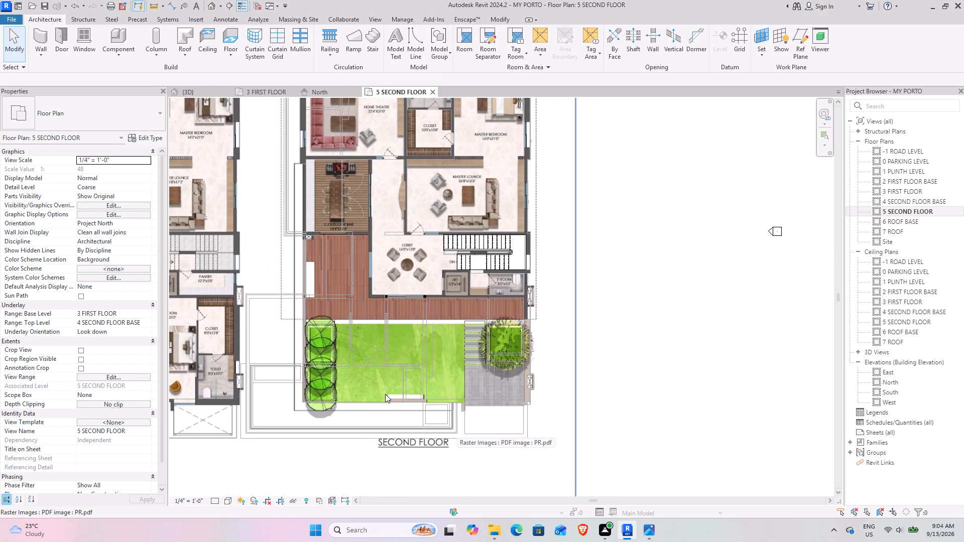
scroll(329, 386, up, 8)
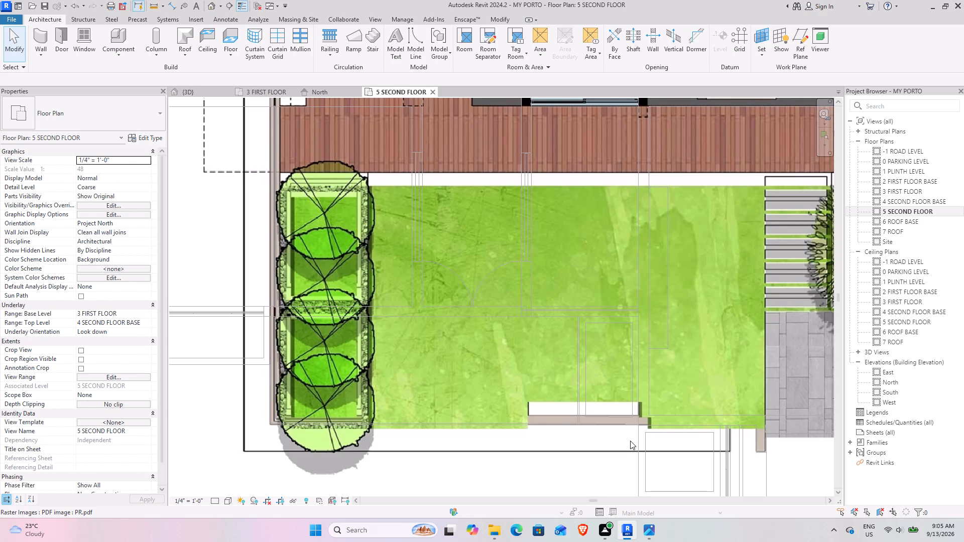
scroll(464, 275, down, 8)
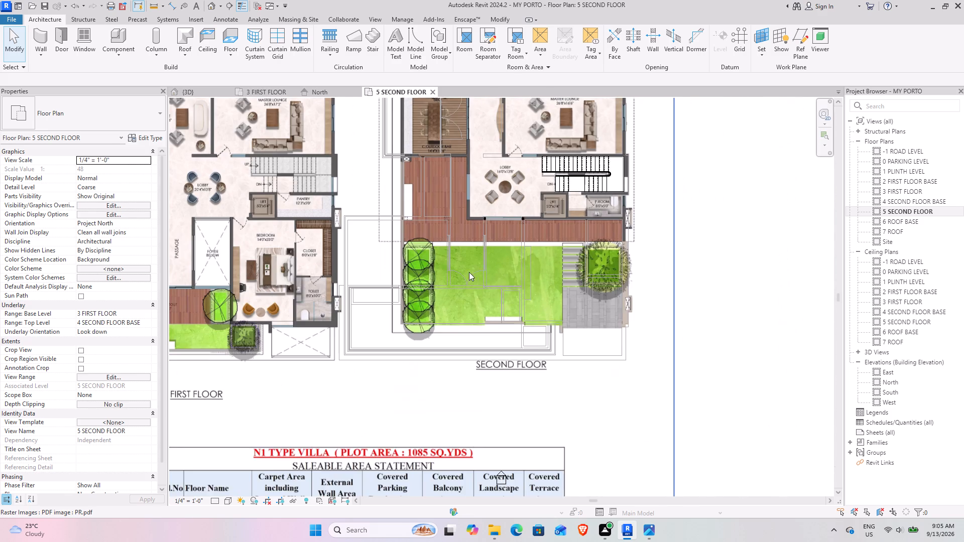
Examine the home theatre, toilet, closet and master bedroom on the second-floor drawing, including their outer walls, windows and shafts.
middle_drag(578, 238, 543, 398)
scroll(444, 146, up, 4)
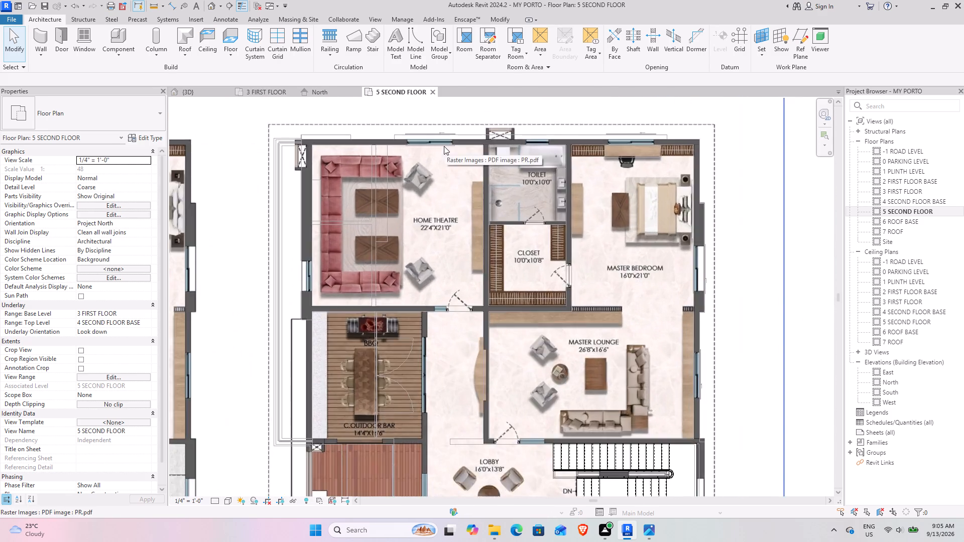
scroll(444, 146, up, 4)
middle_drag(445, 143, 473, 213)
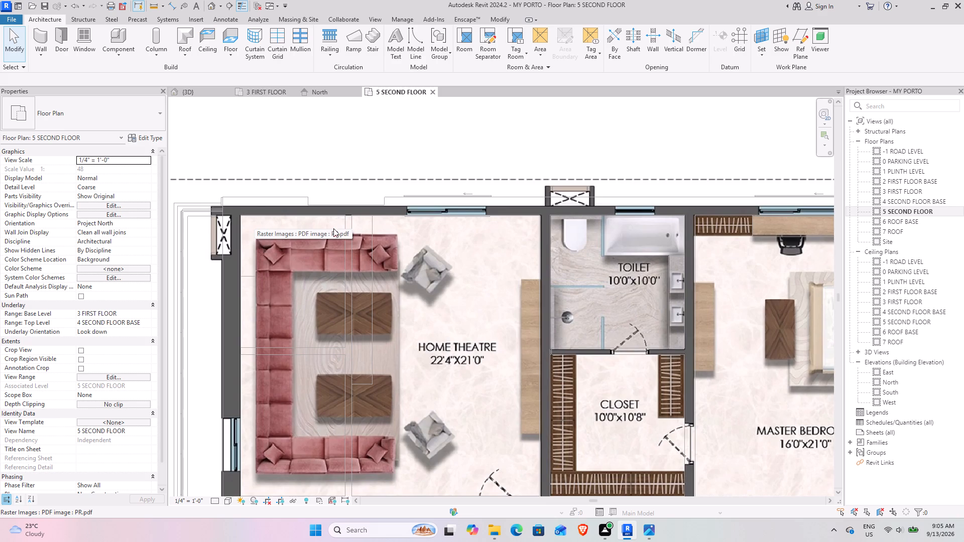
scroll(366, 212, down, 5)
middle_drag(335, 348, 421, 237)
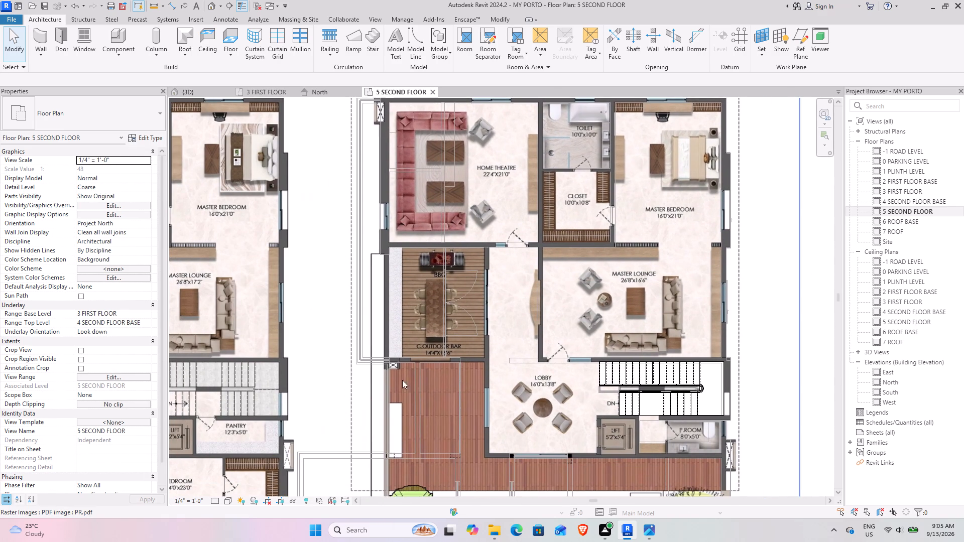
middle_drag(701, 306, 601, 390)
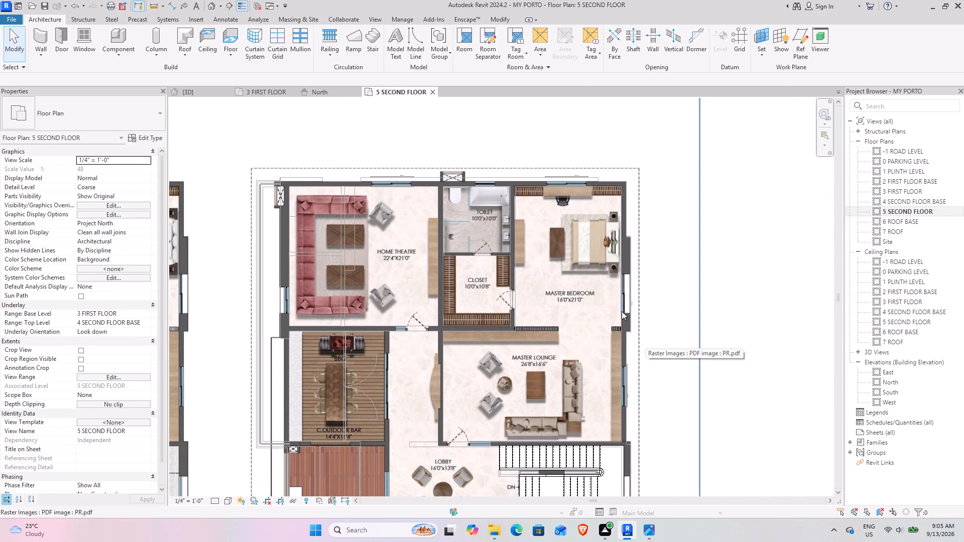
scroll(604, 283, up, 4)
middle_drag(667, 284, 611, 299)
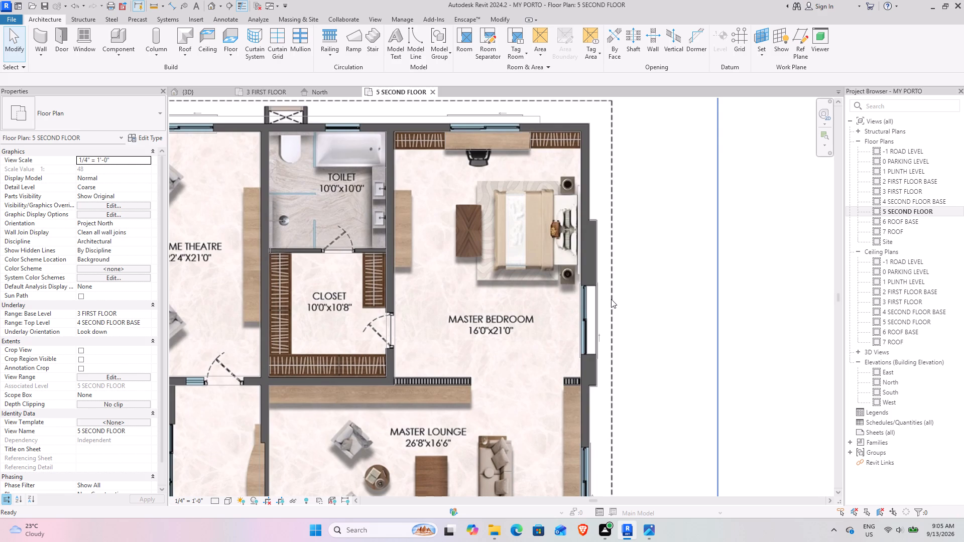
scroll(534, 280, down, 5)
middle_drag(315, 257, 369, 231)
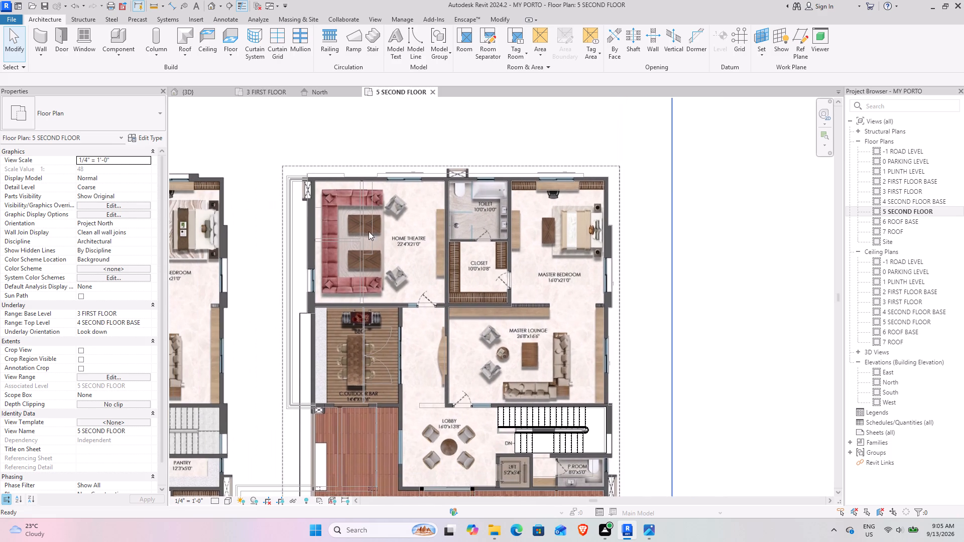
scroll(330, 158, up, 9)
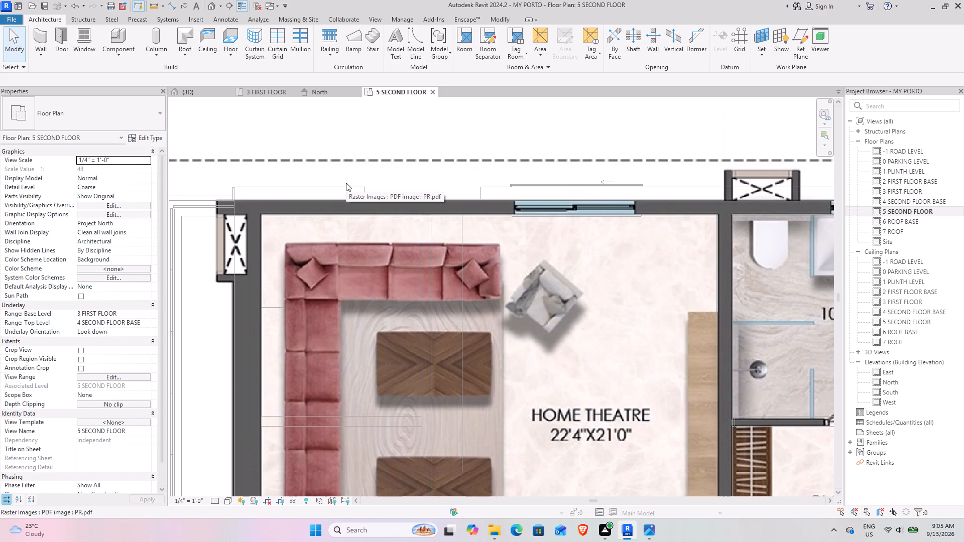
scroll(375, 240, down, 10)
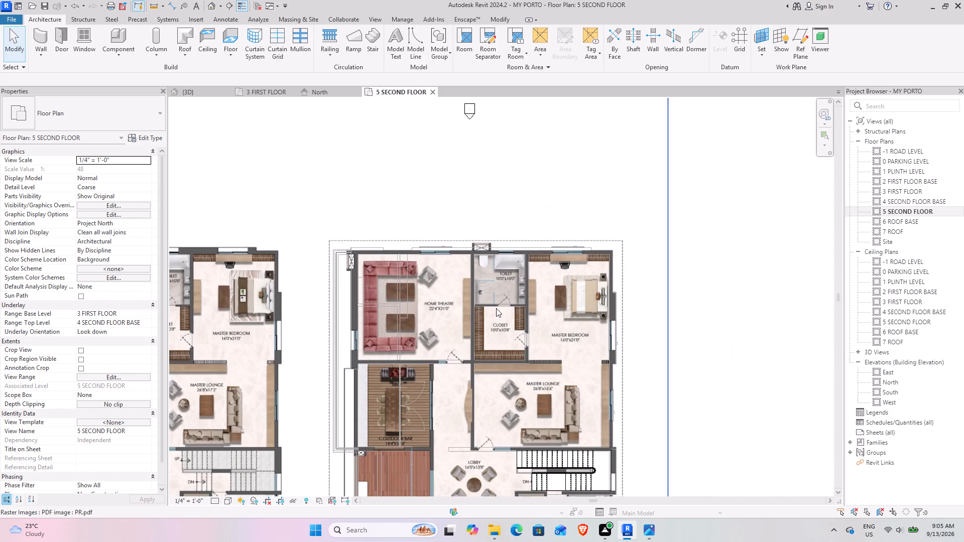
Examine the master lounge, lobby, staircase, lift and powder room on the second-floor drawing, plus the adjoining deck and lawn.
middle_drag(467, 307, 367, 164)
middle_drag(373, 166, 408, 208)
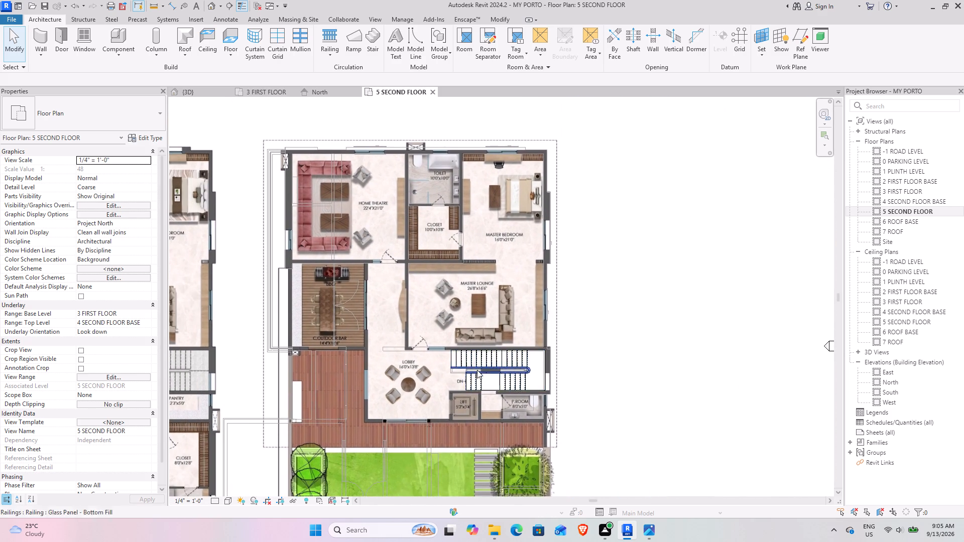
scroll(470, 358, up, 5)
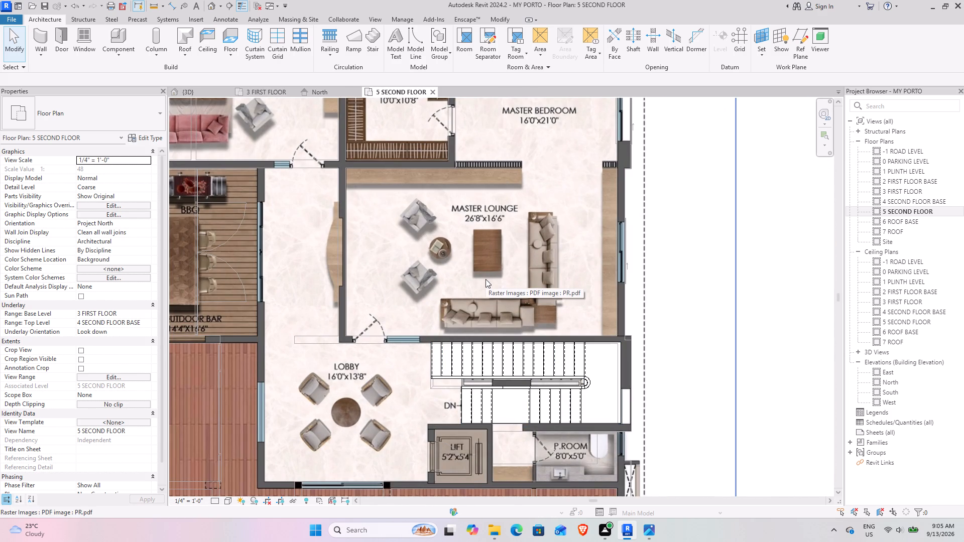
scroll(484, 276, down, 5)
middle_drag(364, 373, 335, 304)
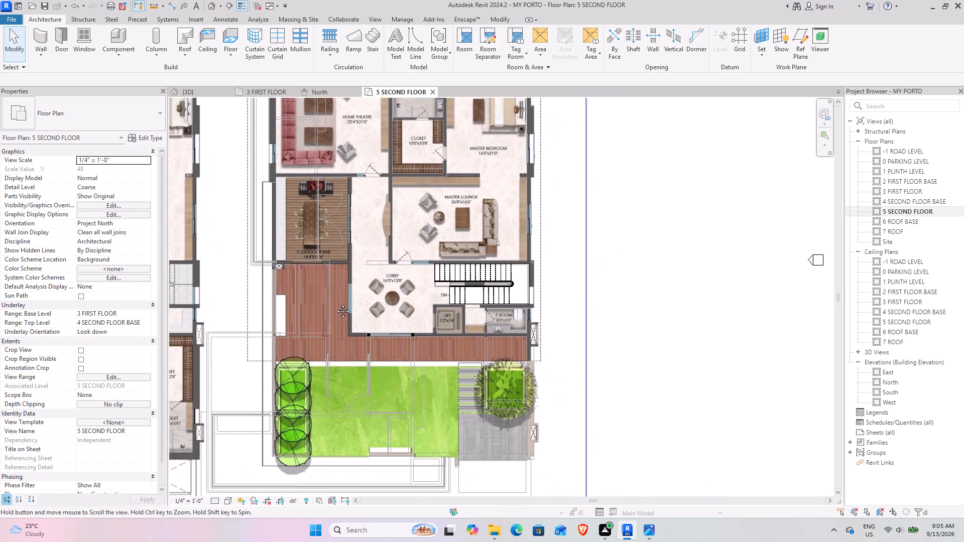
middle_drag(335, 304, 318, 259)
middle_drag(318, 346, 381, 319)
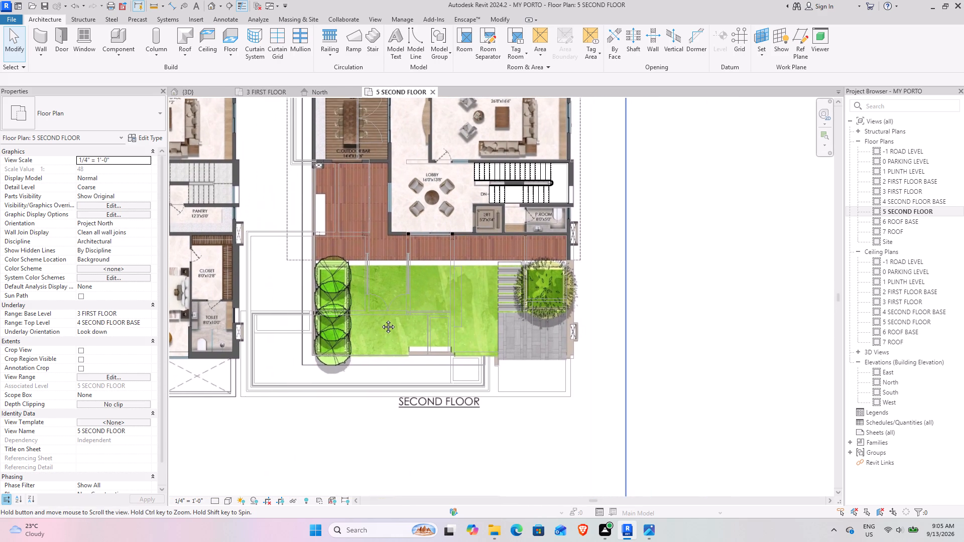
middle_drag(381, 319, 395, 449)
middle_drag(452, 266, 413, 352)
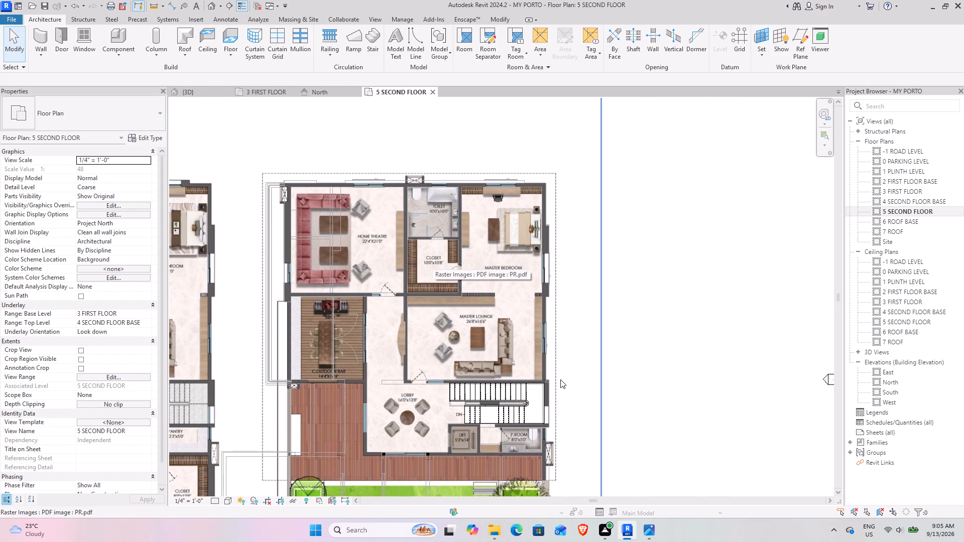
scroll(376, 303, up, 4)
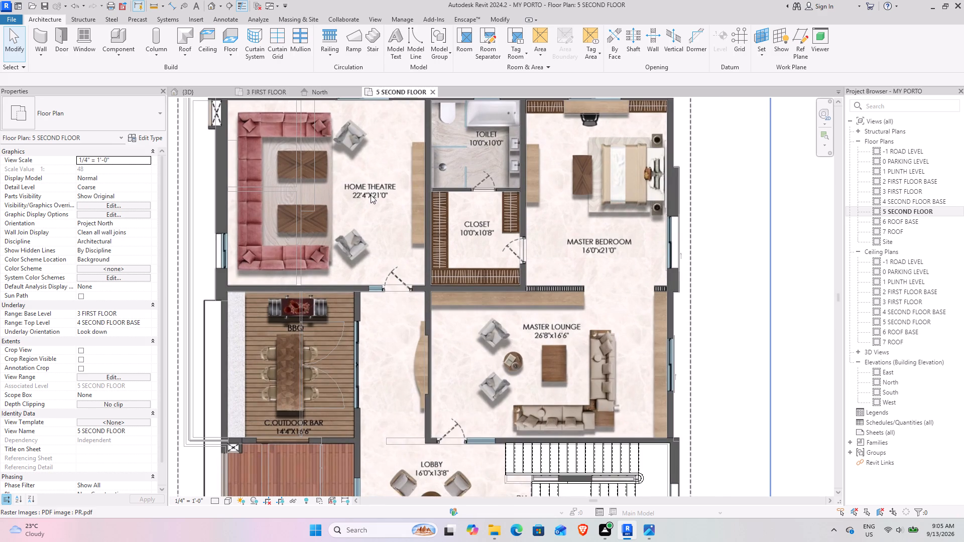
middle_drag(371, 195, 402, 341)
scroll(393, 313, down, 5)
middle_drag(468, 380, 411, 312)
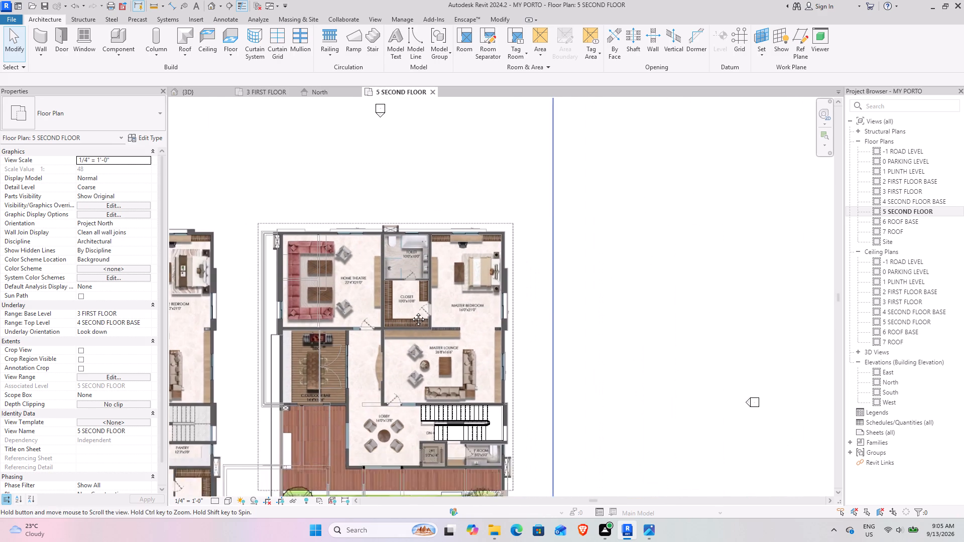
middle_drag(411, 312, 383, 247)
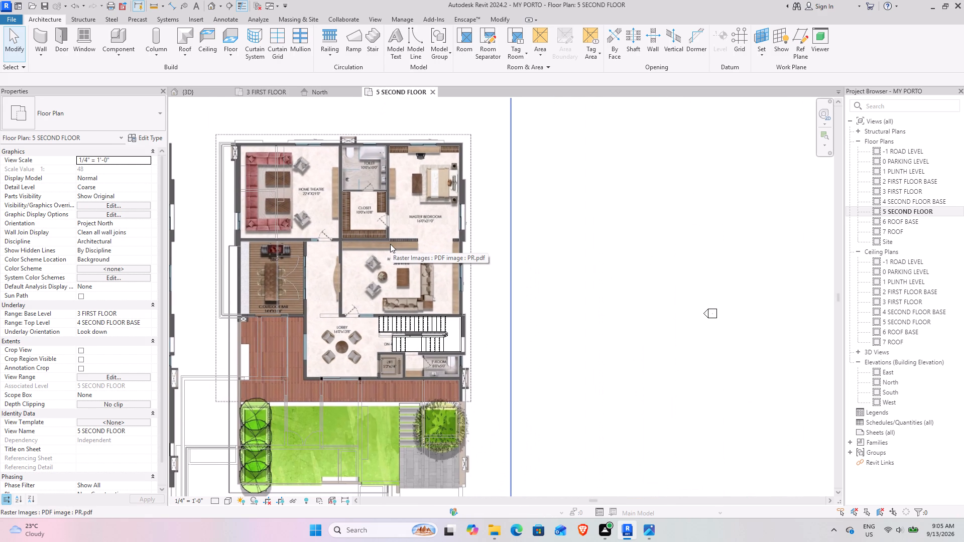
middle_drag(337, 285, 399, 237)
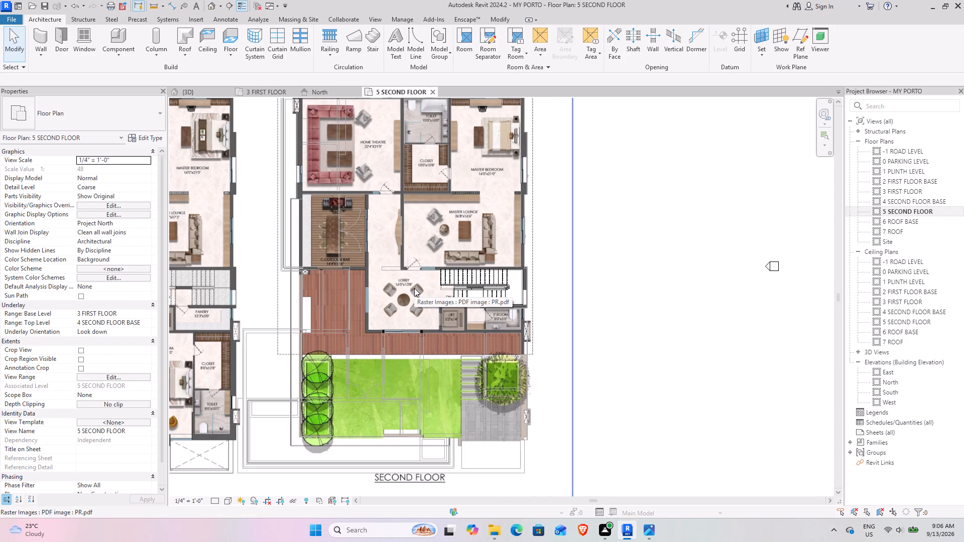
Review the second-floor drawing again, from the home theatre's outer corner to the paved terrace, planter, outdoor bar and master bedroom.
middle_drag(374, 153, 354, 249)
scroll(309, 188, up, 5)
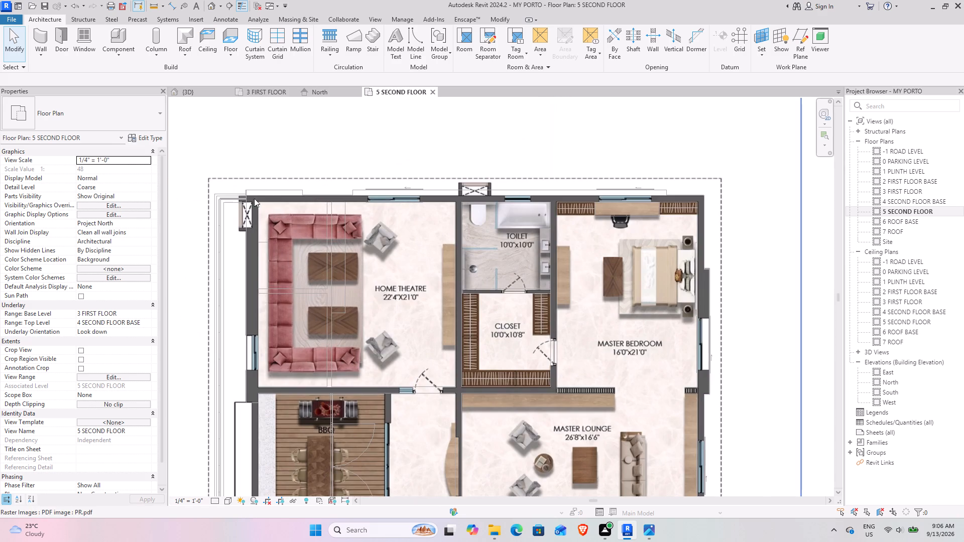
middle_drag(309, 265, 260, 229)
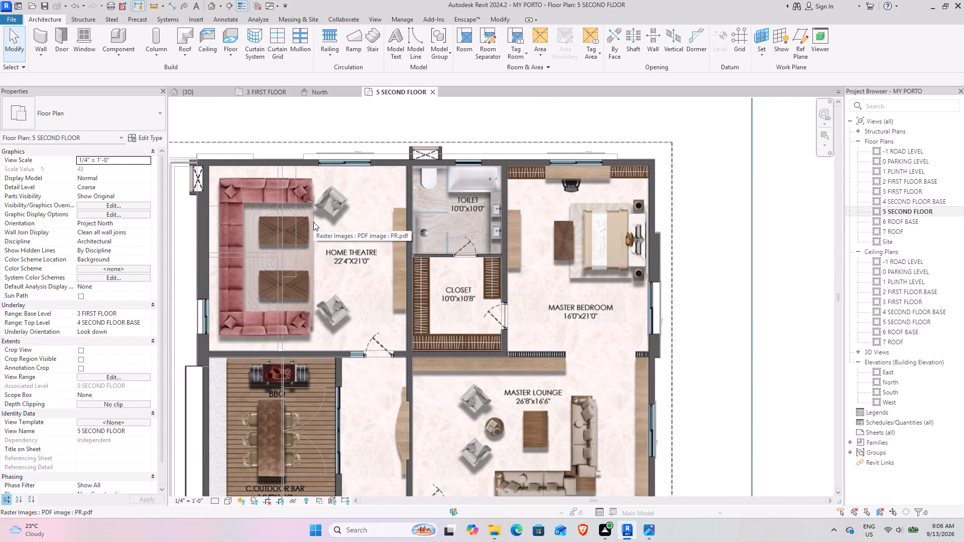
scroll(338, 244, down, 7)
middle_drag(374, 325, 397, 234)
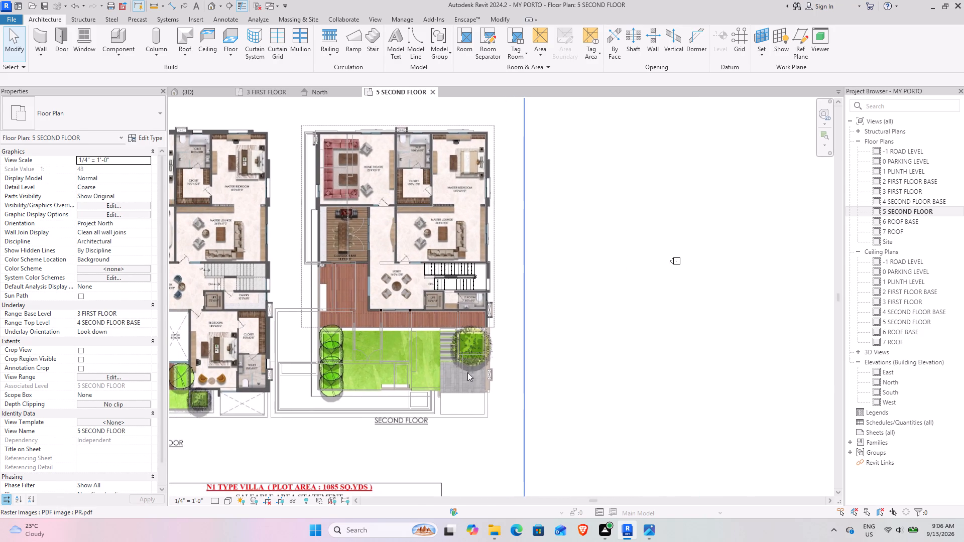
scroll(390, 403, up, 5)
scroll(443, 359, up, 5)
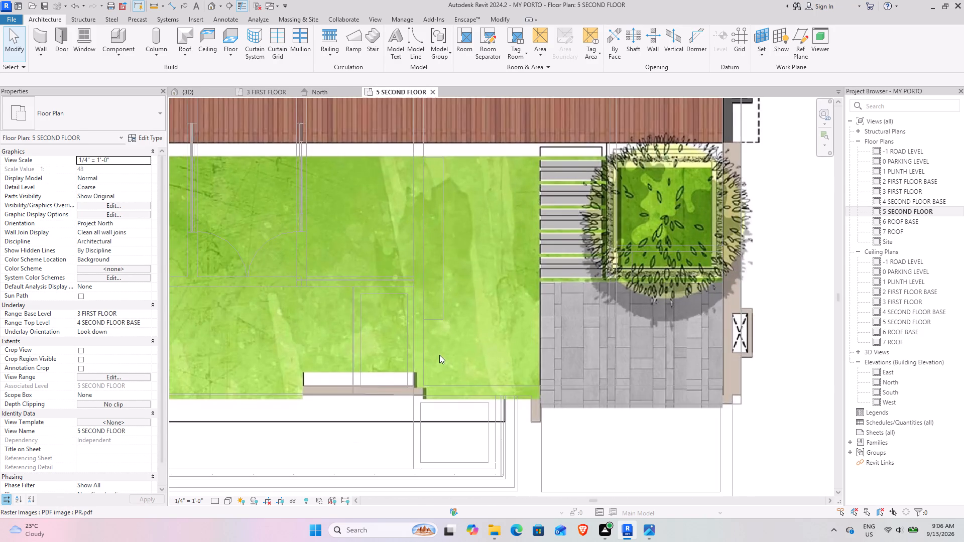
scroll(424, 343, down, 5)
middle_drag(413, 295, 413, 408)
middle_drag(397, 220, 393, 313)
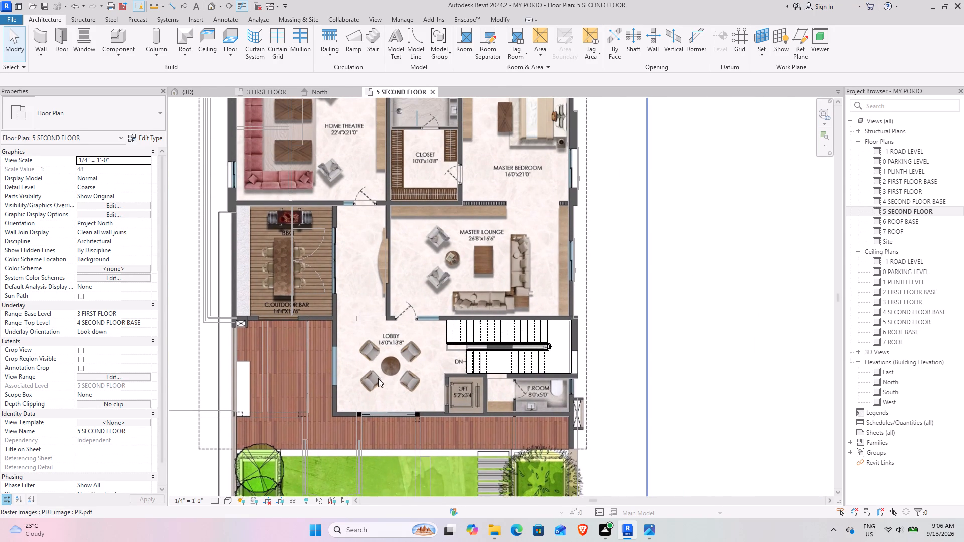
scroll(380, 379, up, 4)
middle_drag(404, 293, 402, 380)
middle_drag(325, 138, 376, 328)
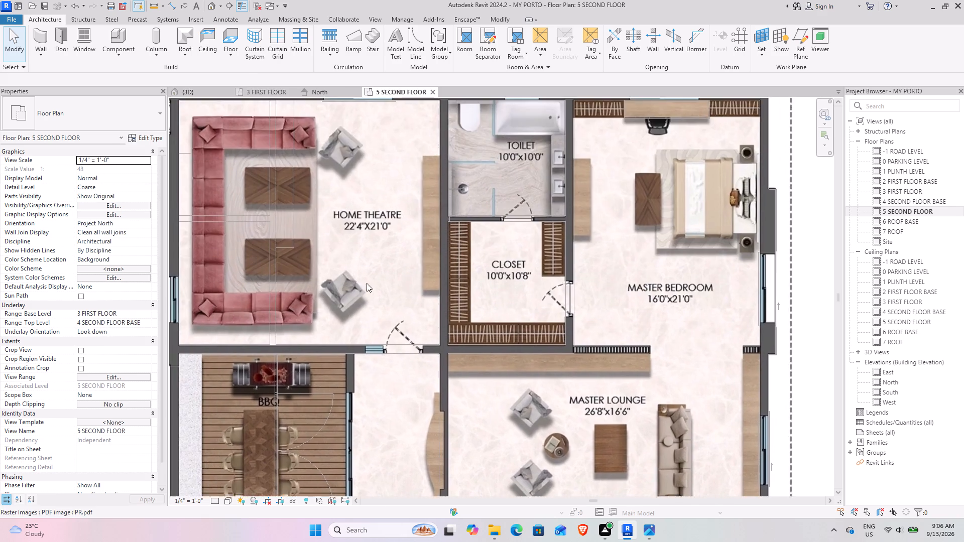
scroll(365, 274, down, 5)
middle_drag(368, 248, 360, 324)
scroll(276, 279, up, 4)
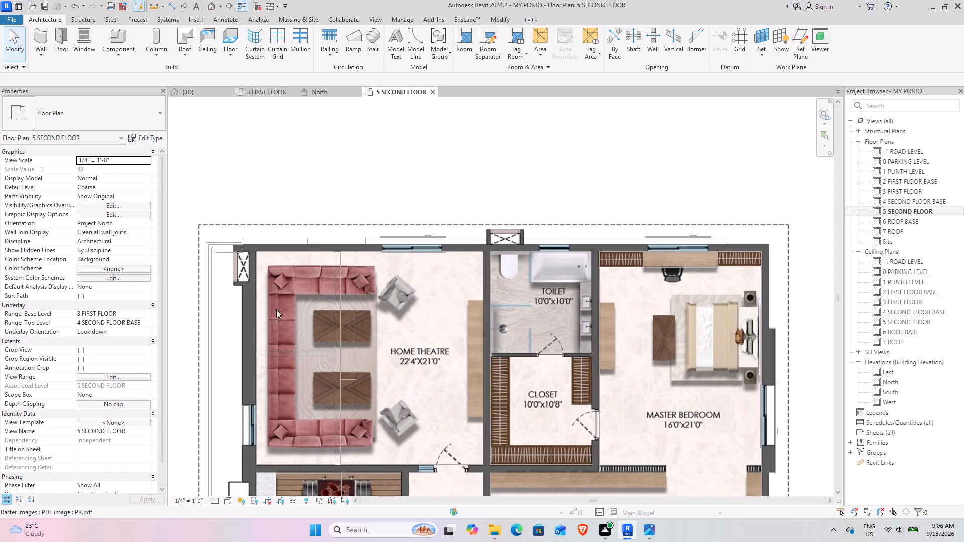
middle_drag(273, 310, 393, 187)
scroll(428, 301, down, 5)
middle_drag(472, 321, 357, 233)
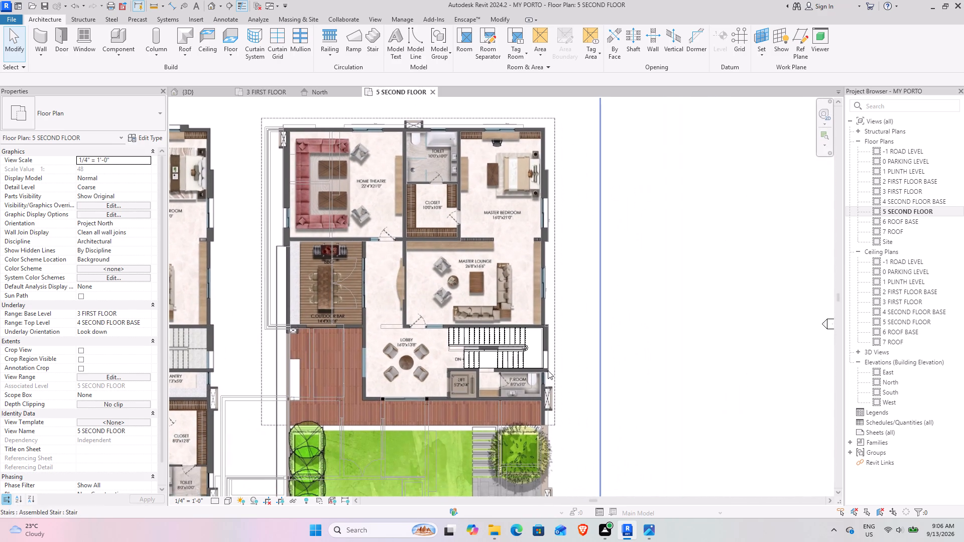
Examine the terrace lawn, tree planter, stepping strips and paved area on the second-floor drawing, and compare them with the rooms behind.
middle_drag(527, 369, 444, 324)
middle_drag(467, 398, 533, 324)
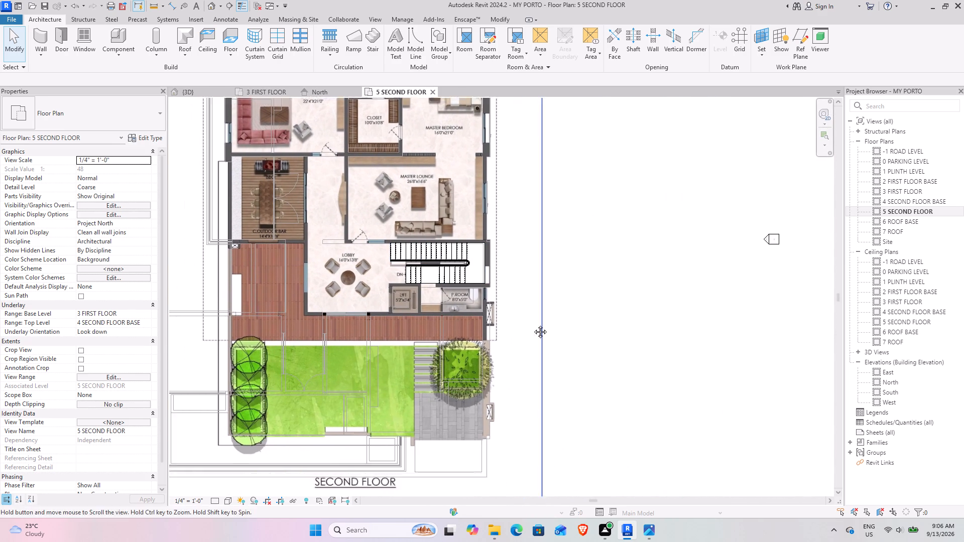
middle_drag(533, 324, 543, 314)
scroll(431, 420, up, 4)
middle_drag(500, 354, 509, 387)
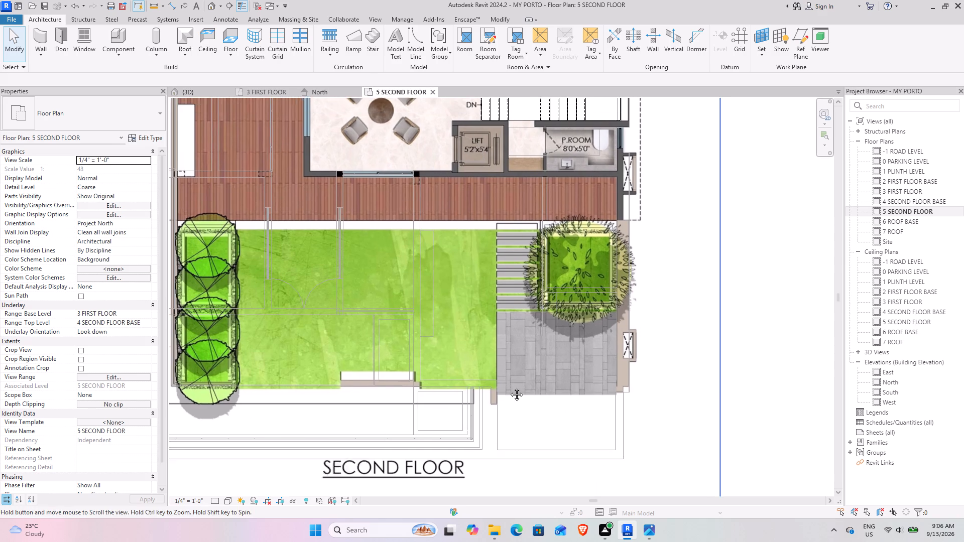
middle_drag(509, 387, 512, 401)
middle_drag(349, 315, 463, 384)
middle_drag(486, 301, 423, 454)
middle_drag(381, 264, 373, 405)
middle_drag(430, 281, 373, 329)
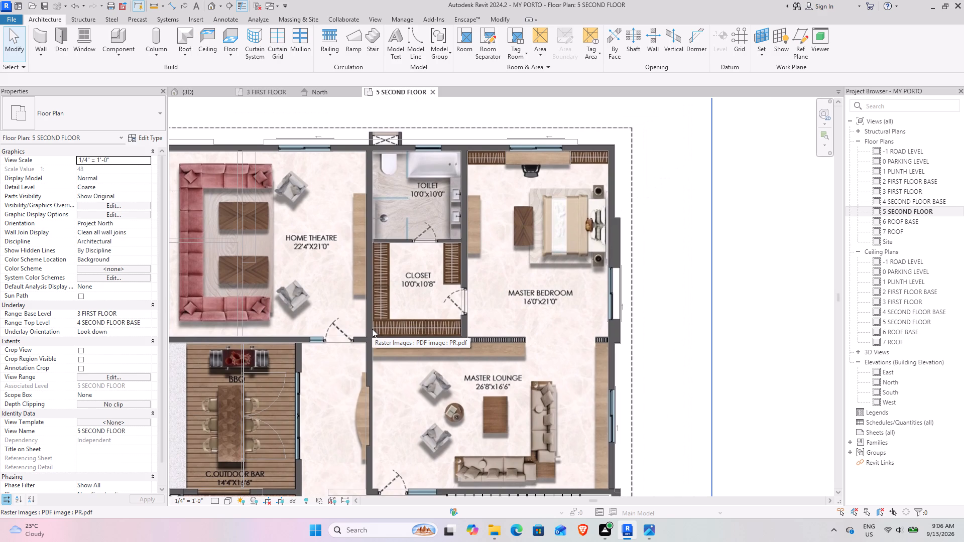
scroll(363, 280, down, 4)
middle_drag(360, 356, 368, 203)
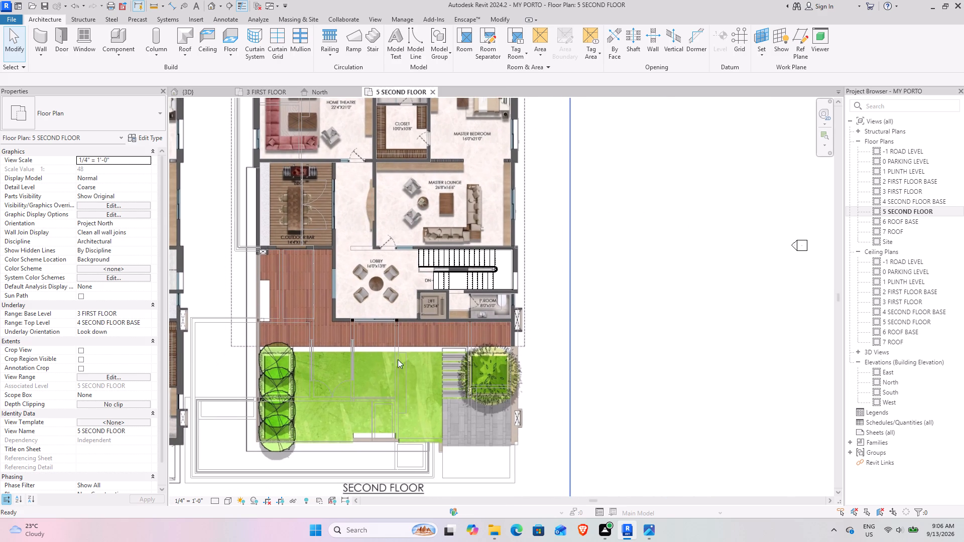
middle_drag(402, 374, 407, 332)
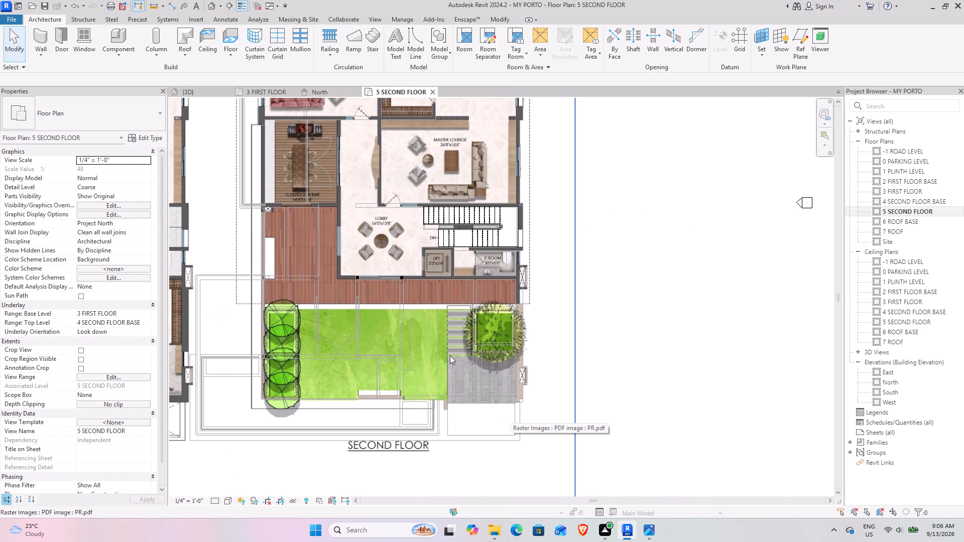
scroll(515, 364, up, 9)
scroll(494, 409, down, 5)
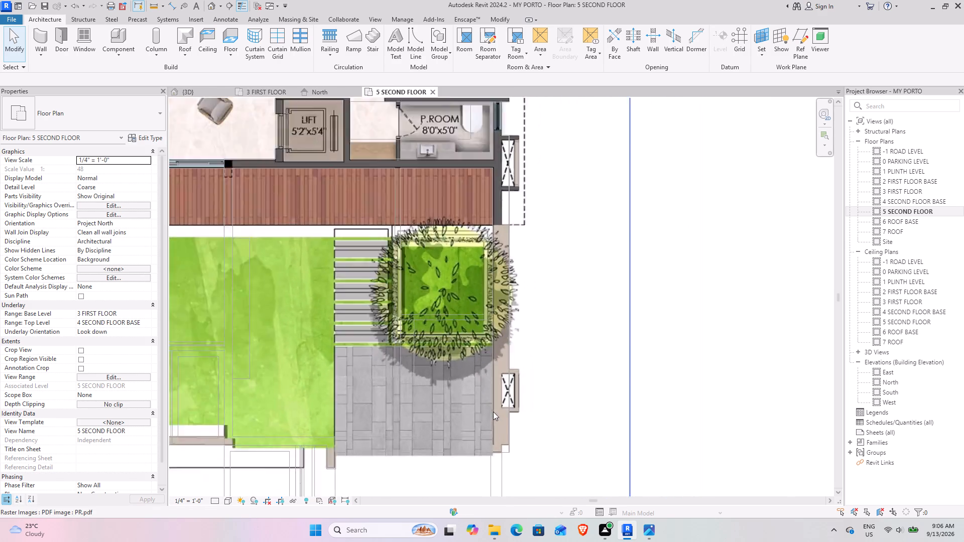
middle_drag(369, 420, 564, 360)
Examine the home theatre's outer corner and shaft on the second-floor drawing, plus the adjoining toilet, closet and master bedroom.
middle_drag(406, 320, 458, 541)
middle_drag(440, 295, 441, 472)
middle_drag(455, 277, 395, 437)
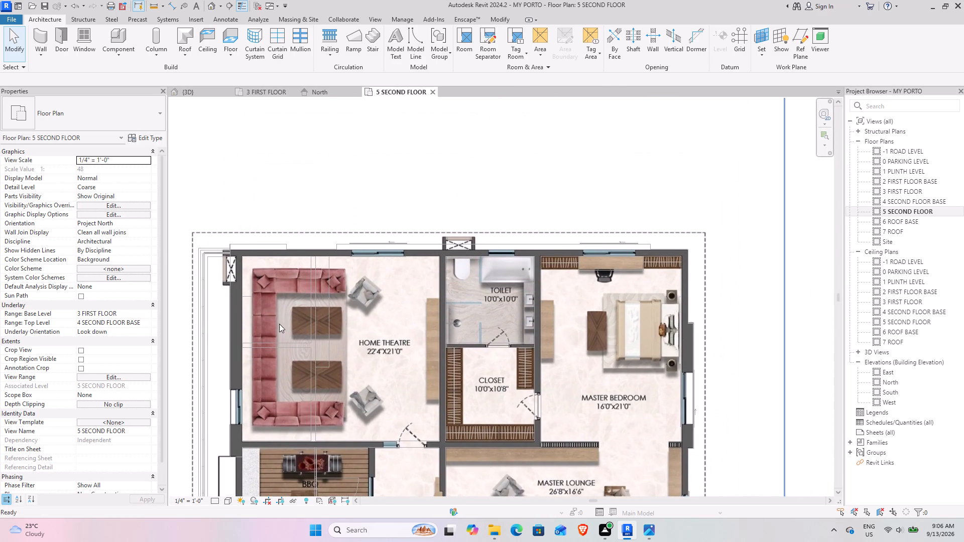
middle_drag(280, 324, 400, 254)
scroll(359, 180, up, 8)
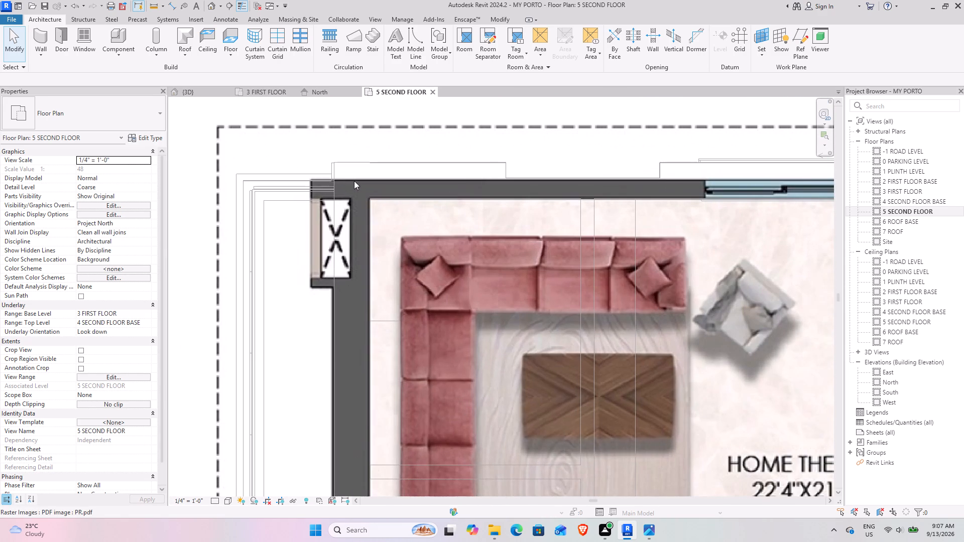
middle_drag(436, 289, 366, 295)
scroll(365, 295, down, 5)
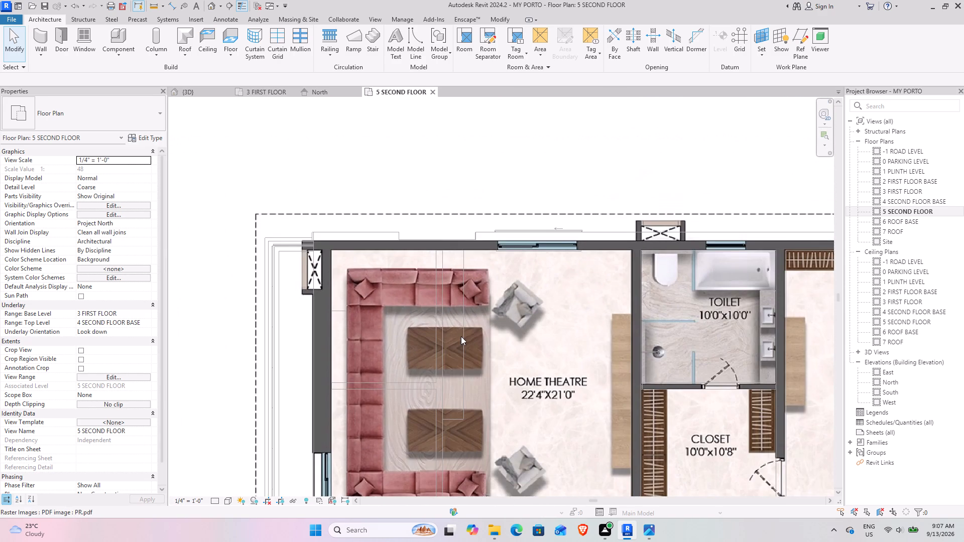
middle_drag(461, 336, 405, 322)
scroll(399, 318, down, 5)
middle_drag(539, 366, 444, 289)
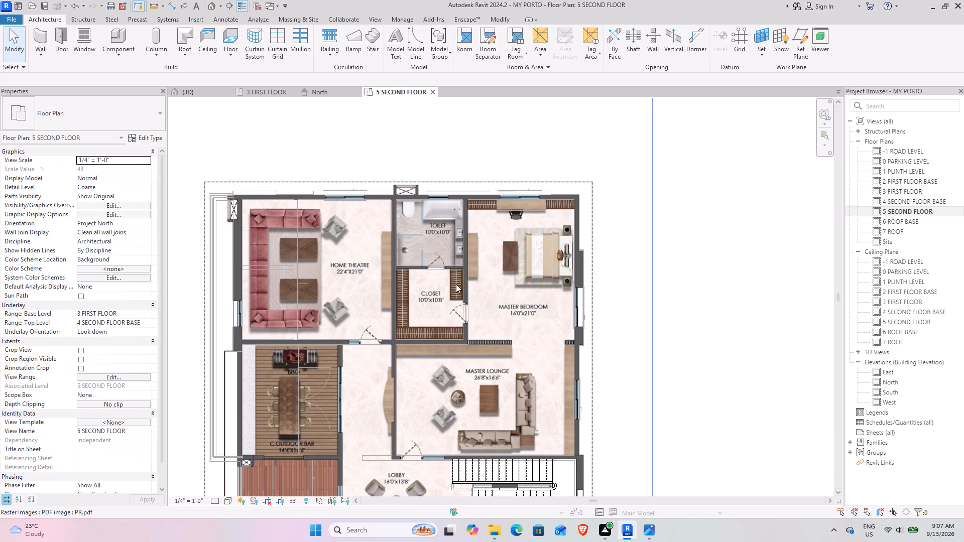
Examine the lobby, its glazed opening onto the timber deck, and the lawn edge on the second-floor drawing.
middle_drag(431, 259, 472, 134)
middle_drag(459, 432, 468, 335)
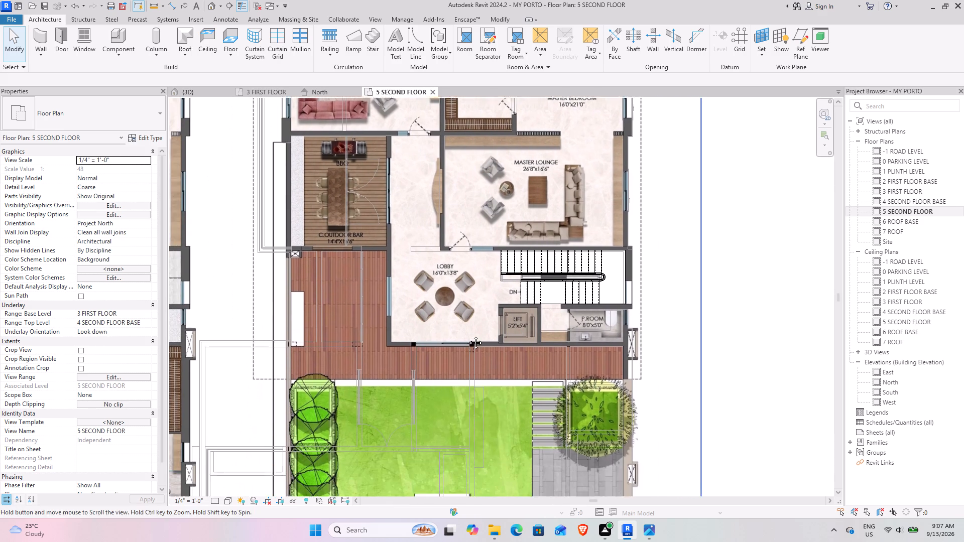
middle_drag(468, 335, 468, 334)
scroll(444, 350, up, 5)
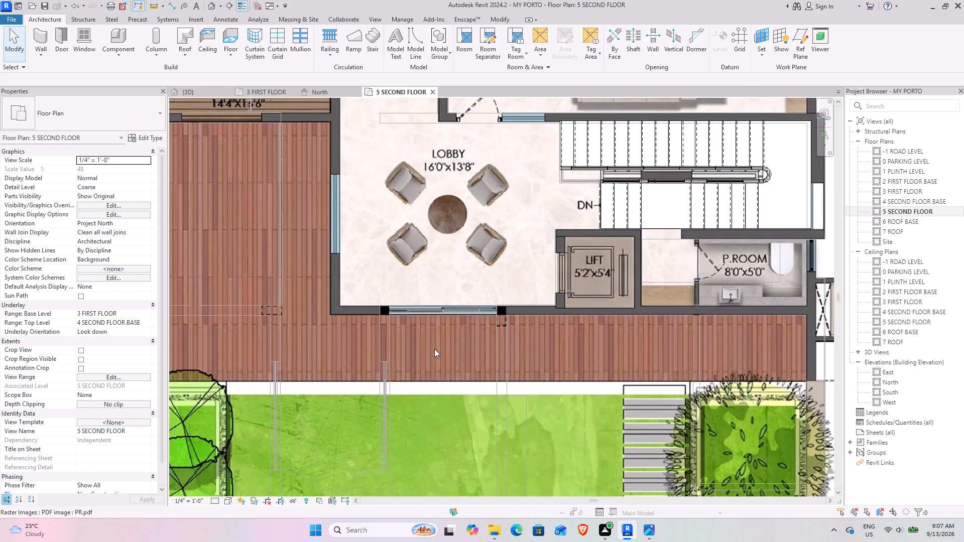
scroll(404, 443, down, 5)
middle_drag(415, 455, 413, 286)
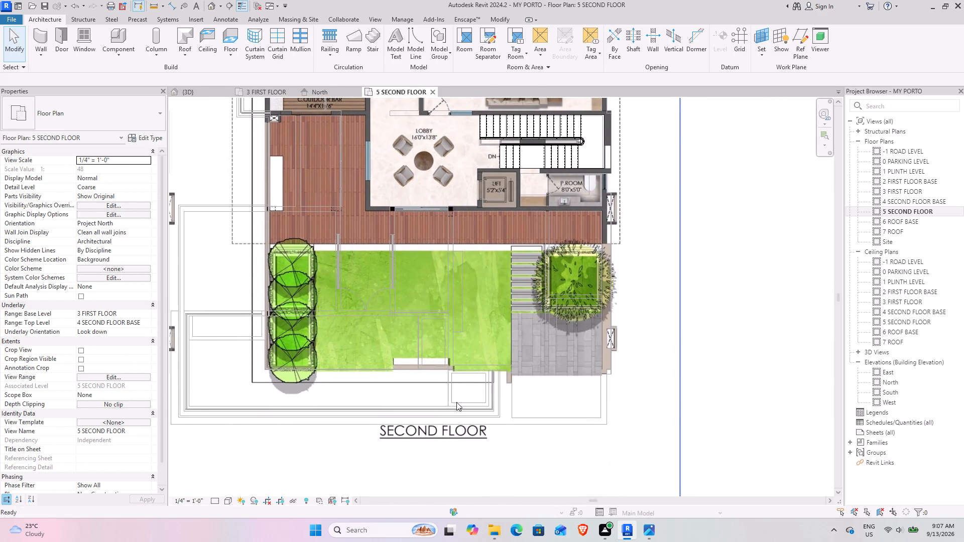
scroll(500, 449, up, 4)
scroll(491, 439, down, 4)
middle_drag(452, 296, 468, 334)
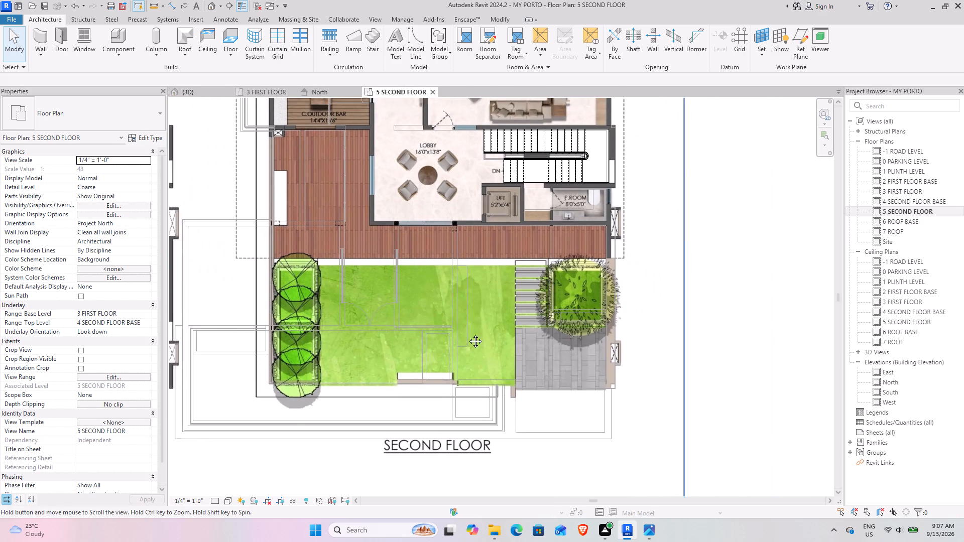
middle_drag(468, 334, 495, 458)
middle_drag(485, 452, 465, 367)
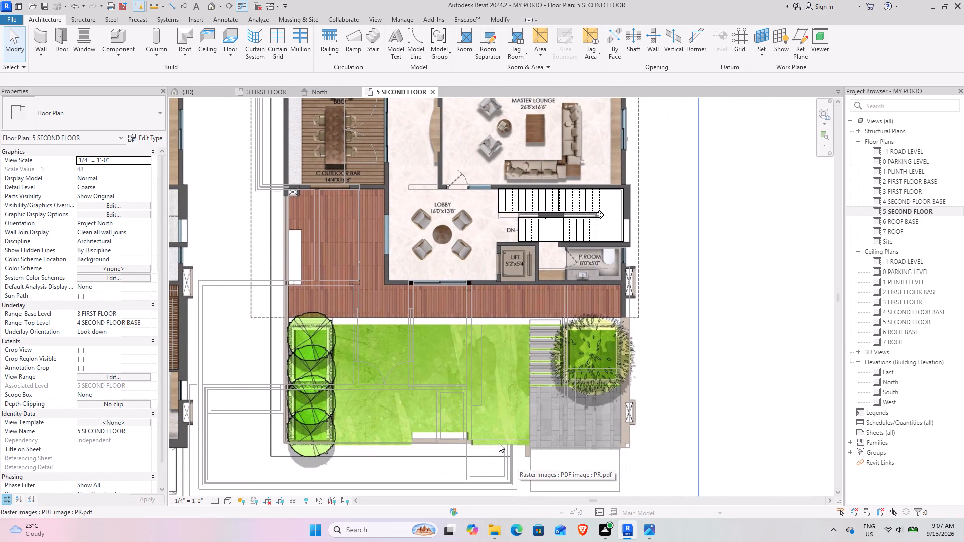
Examine the walls, windows and shafts around the home theatre, toilet, closet and master bedroom on the second-floor drawing.
middle_drag(347, 325, 367, 460)
middle_drag(345, 236, 373, 314)
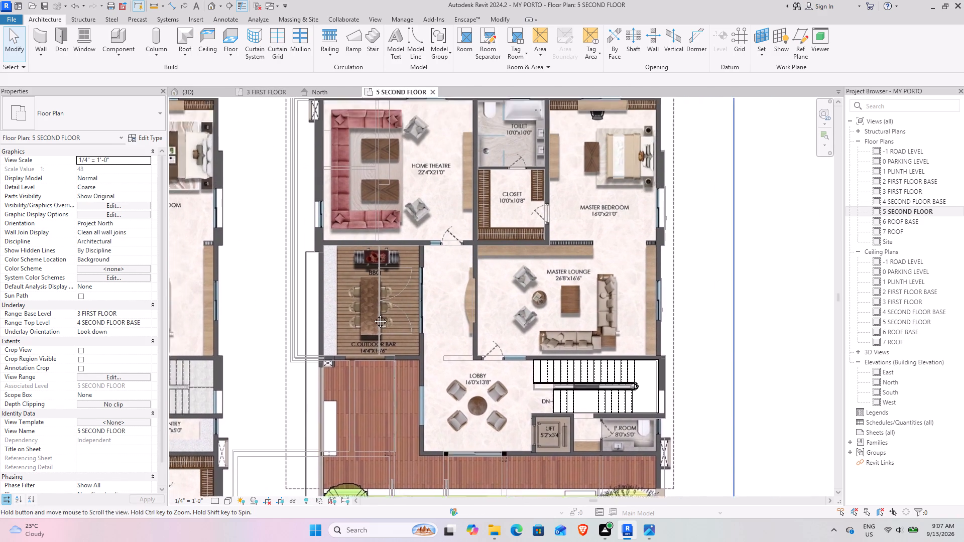
middle_drag(373, 314, 387, 384)
scroll(322, 196, up, 5)
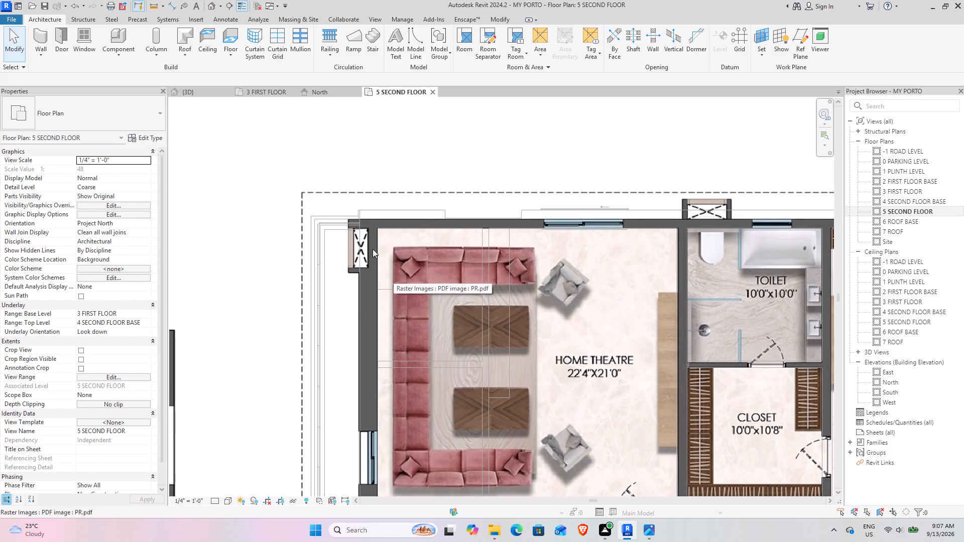
scroll(373, 249, down, 5)
middle_drag(556, 286, 396, 265)
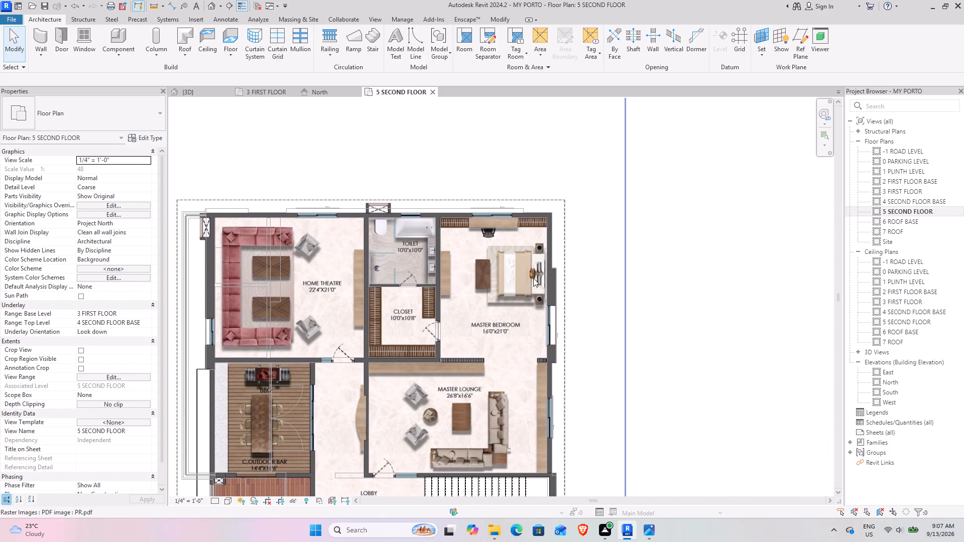
middle_drag(527, 278, 443, 273)
scroll(316, 241, up, 5)
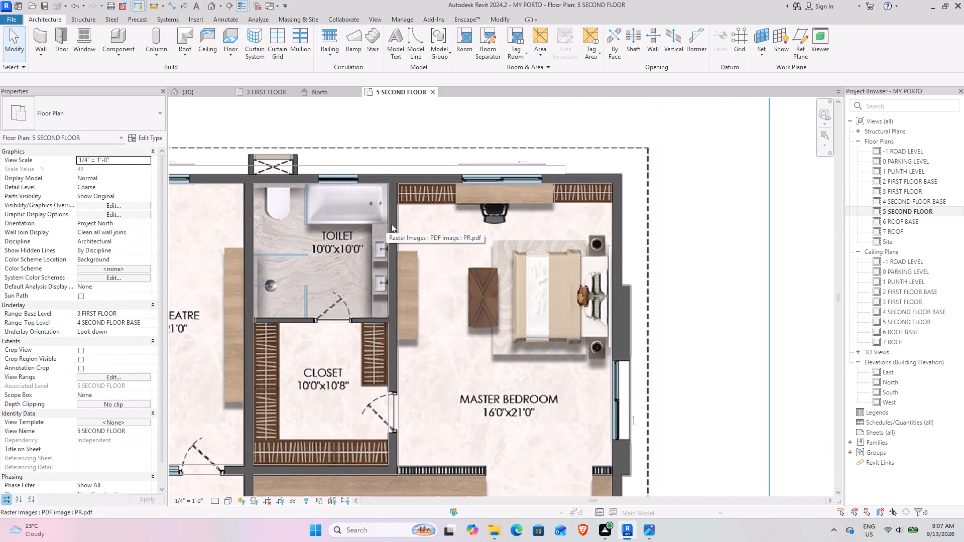
middle_drag(389, 253, 481, 319)
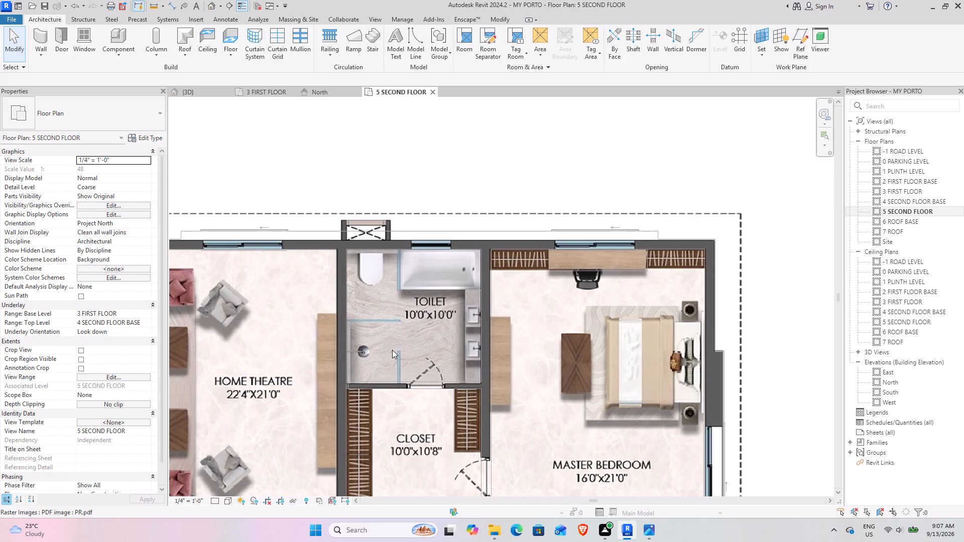
scroll(377, 314, down, 6)
middle_drag(332, 408, 386, 296)
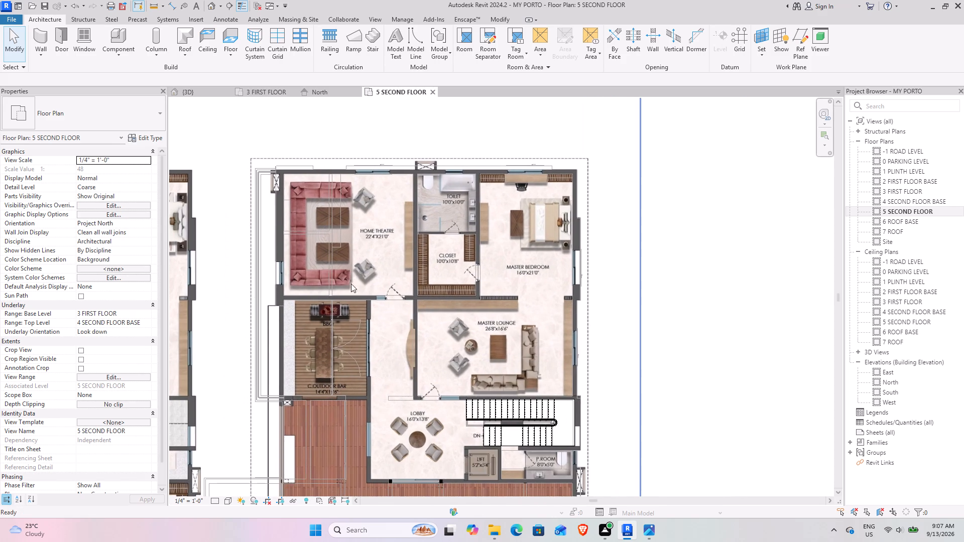
Examine the covered outdoor bar, its outer wall line, and the passage beside the master lounge on the second-floor drawing.
scroll(360, 337, up, 4)
middle_drag(418, 359, 416, 359)
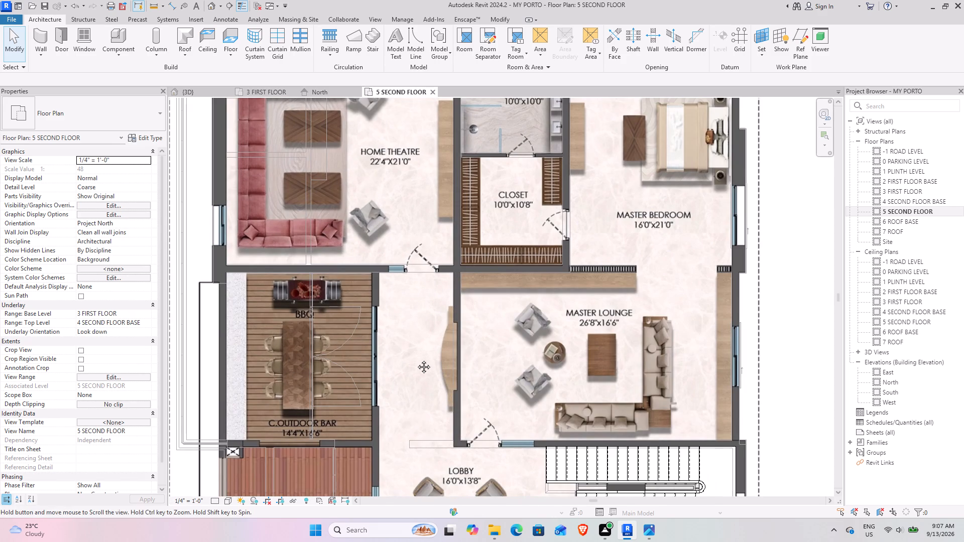
middle_drag(416, 359, 405, 378)
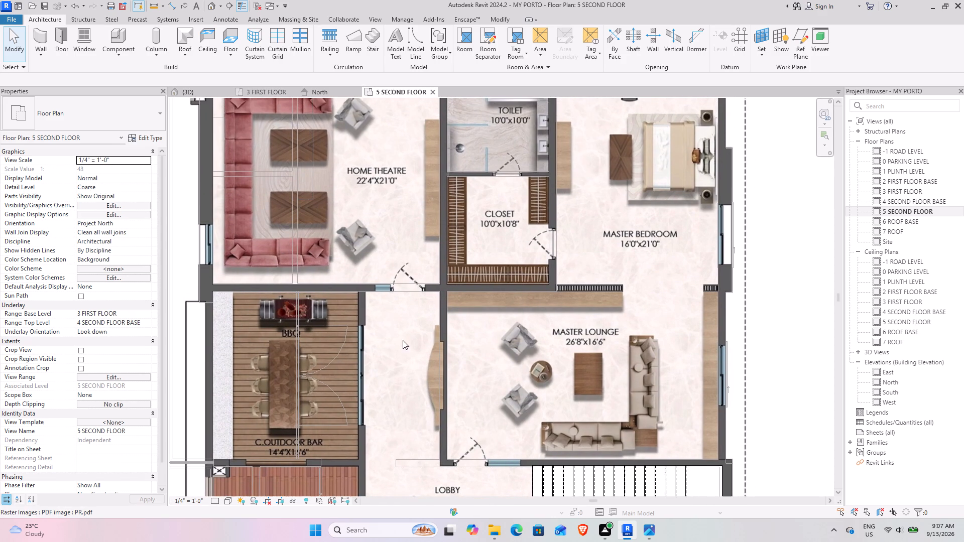
scroll(437, 349, down, 4)
middle_drag(410, 388, 421, 345)
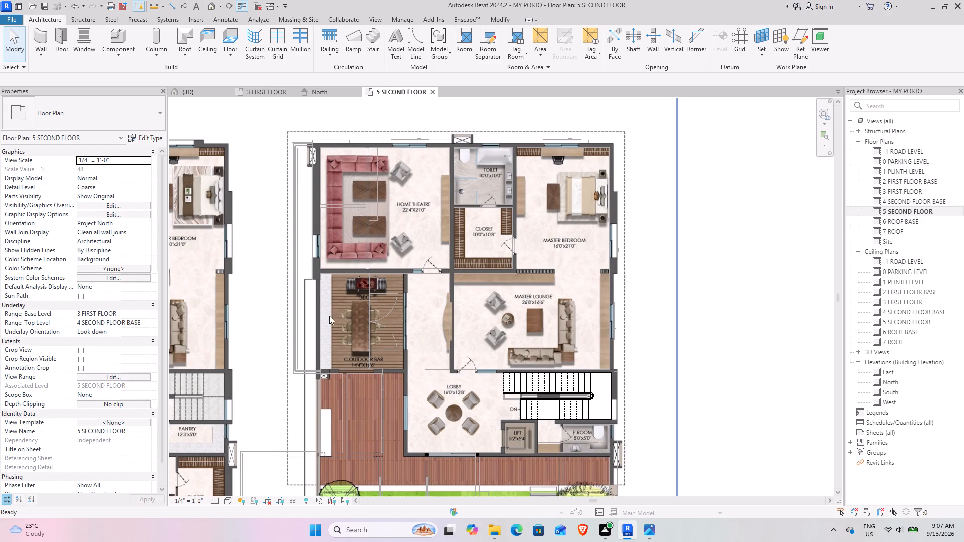
scroll(301, 276, up, 3)
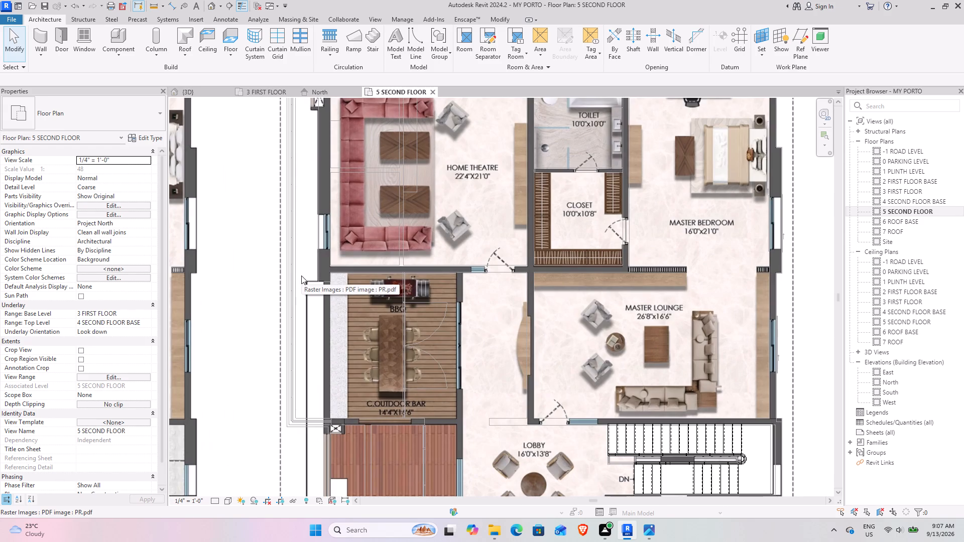
scroll(322, 293, up, 5)
scroll(342, 263, down, 6)
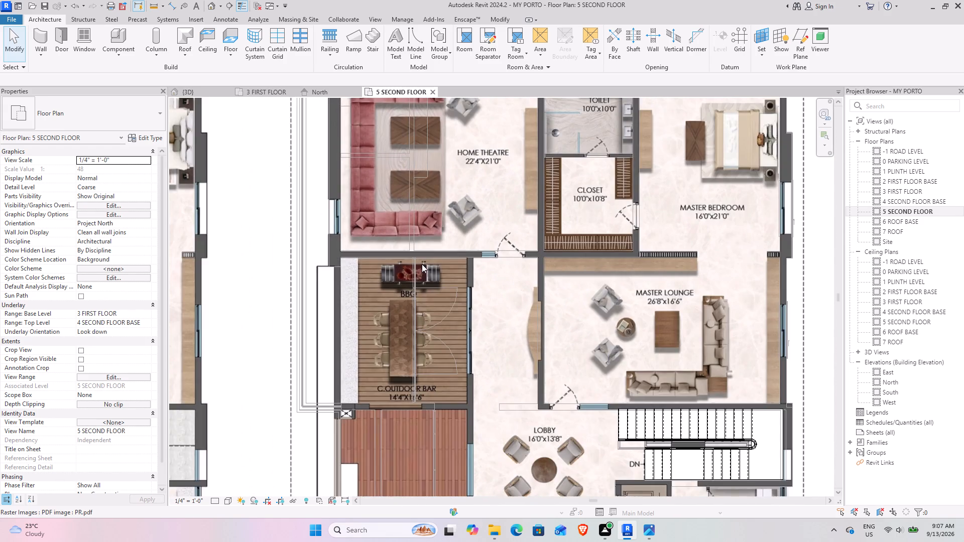
Inspect the shaft and wall junction at the home theatre's outer corner against the underlaid outlines from the floor below.
middle_drag(422, 264, 358, 309)
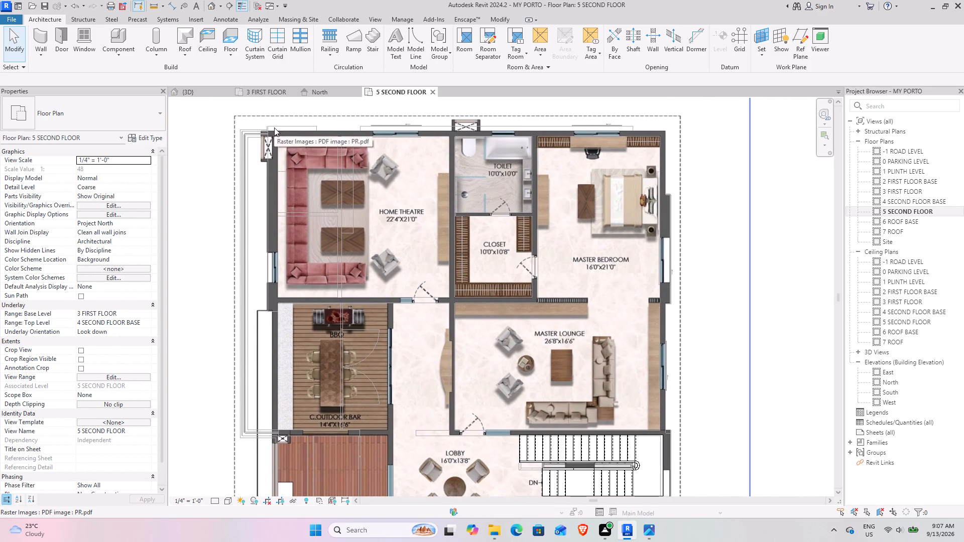
scroll(274, 127, up, 13)
scroll(235, 135, down, 5)
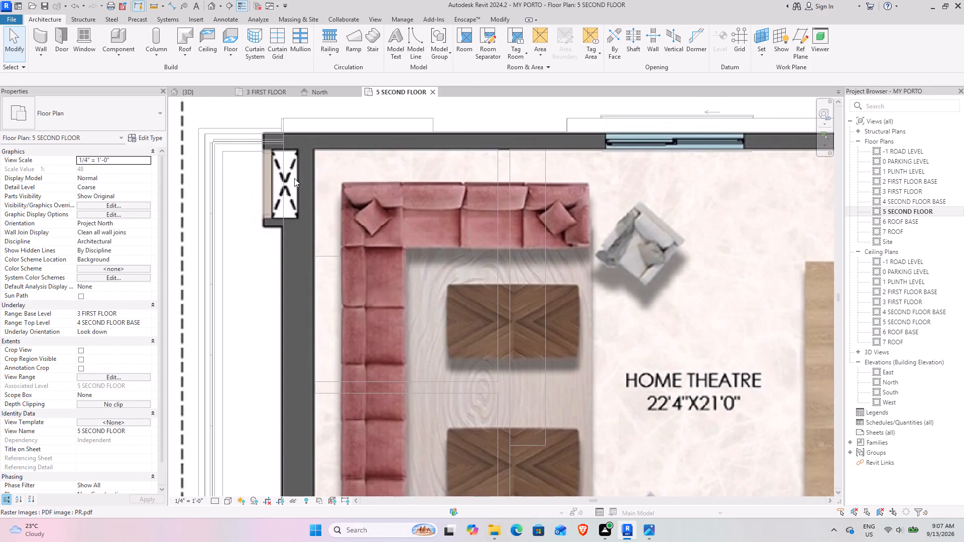
middle_drag(294, 183, 389, 279)
scroll(382, 274, down, 5)
middle_drag(444, 270, 378, 247)
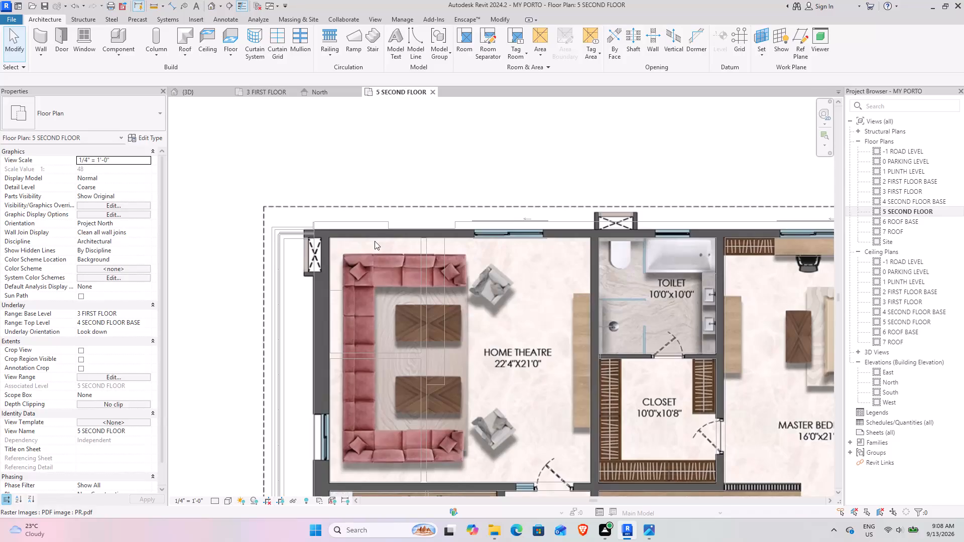
scroll(422, 281, down, 9)
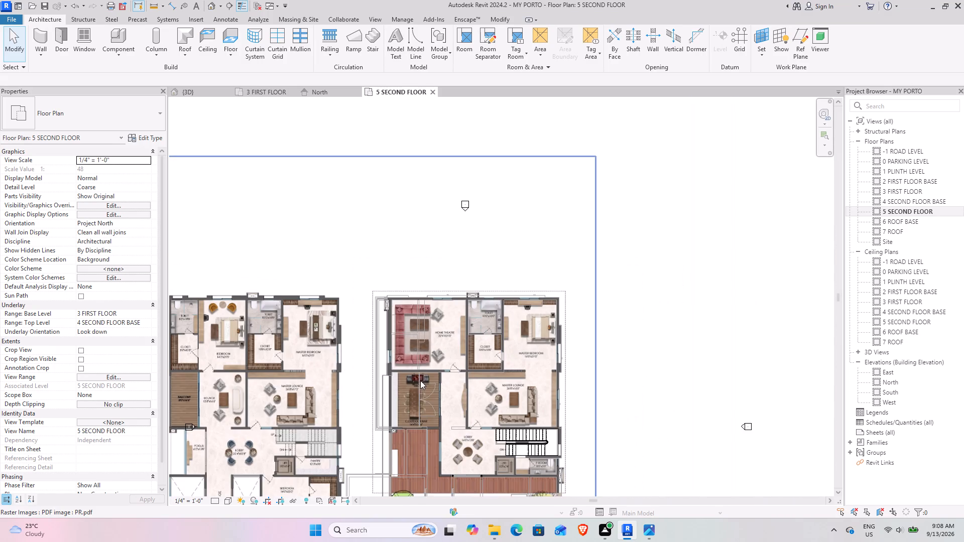
Inspect the lawn's parapet edge, planter beds and timber deck on the second-floor drawing, back up to the lobby and staircase.
middle_drag(392, 423, 381, 236)
scroll(541, 430, up, 4)
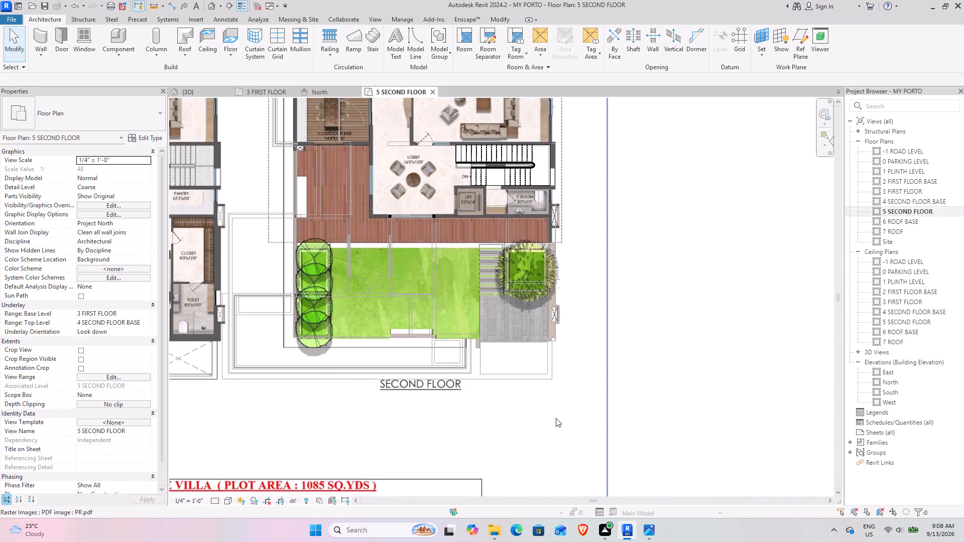
scroll(385, 334, up, 5)
scroll(291, 314, up, 4)
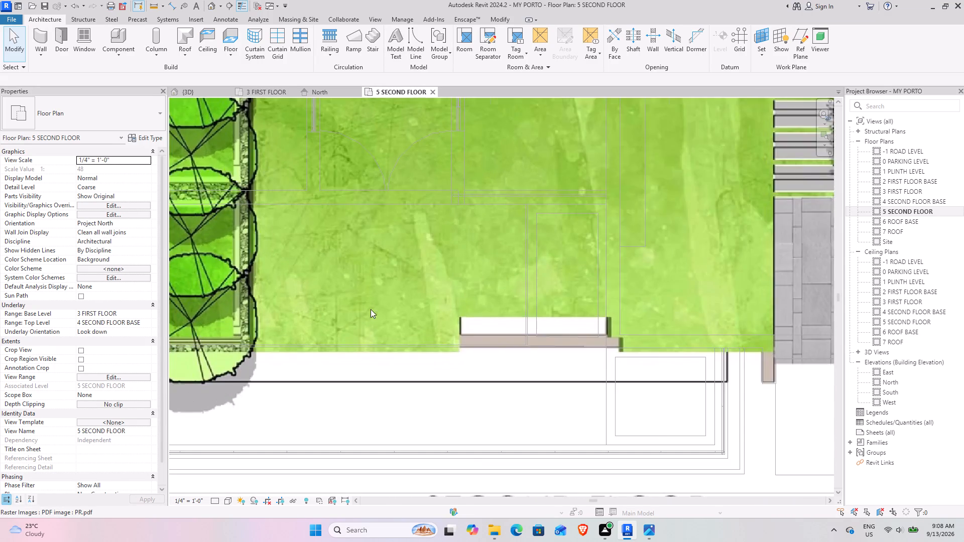
scroll(371, 309, down, 5)
middle_drag(486, 263, 445, 410)
middle_drag(339, 309, 401, 339)
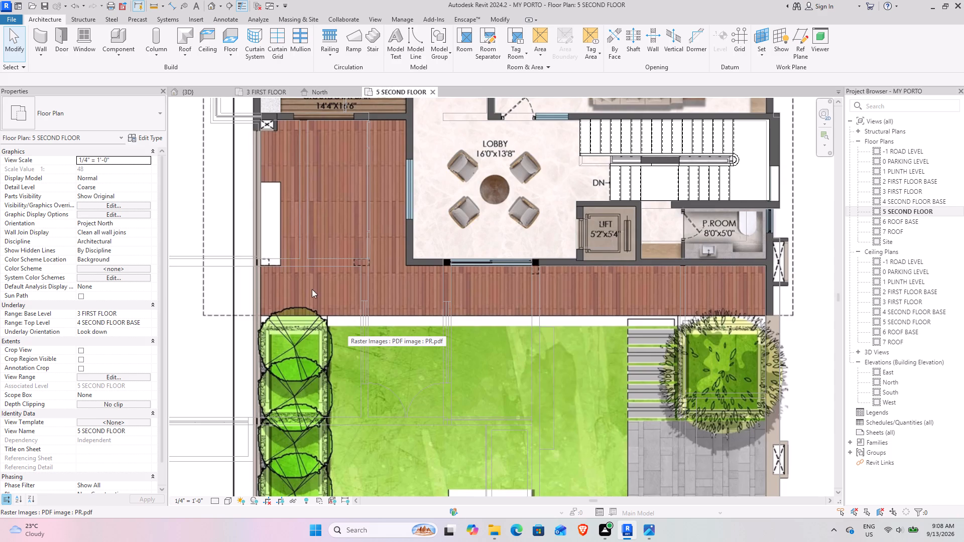
scroll(265, 247, up, 4)
scroll(265, 244, down, 5)
scroll(305, 280, down, 3)
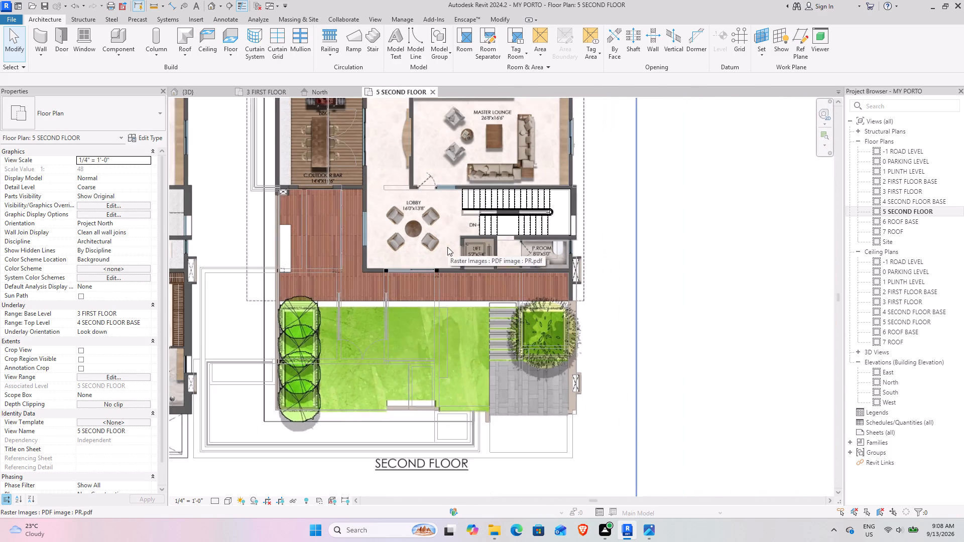
middle_drag(450, 255, 451, 344)
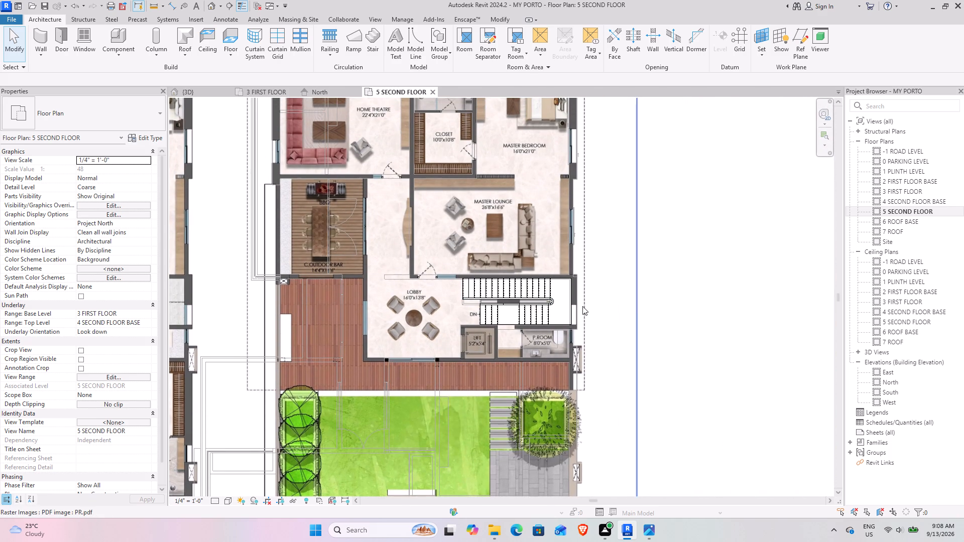
Examine the second-floor drawing from the lobby and staircase up to the home theatre, toilet, closet and master bedroom.
click(741, 305)
middle_drag(619, 224, 636, 256)
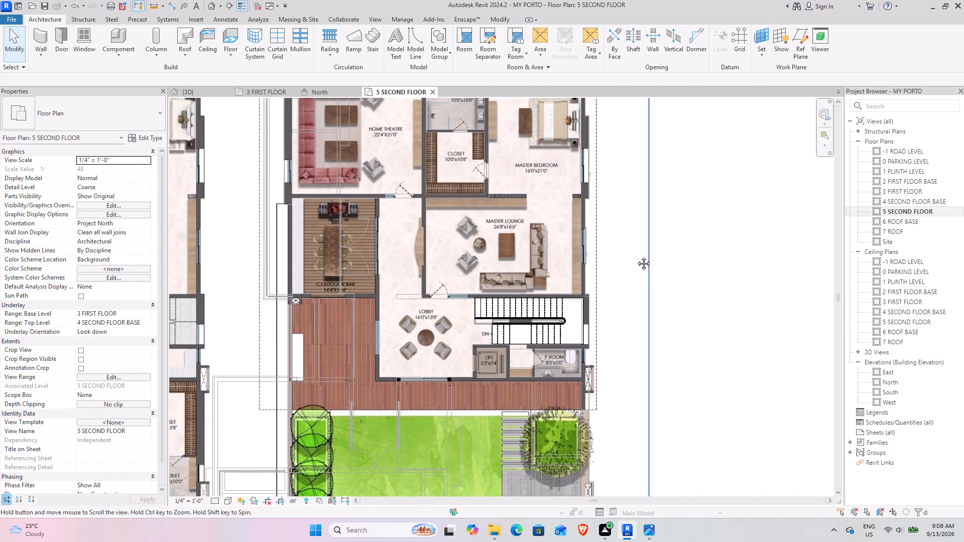
middle_drag(636, 256, 666, 307)
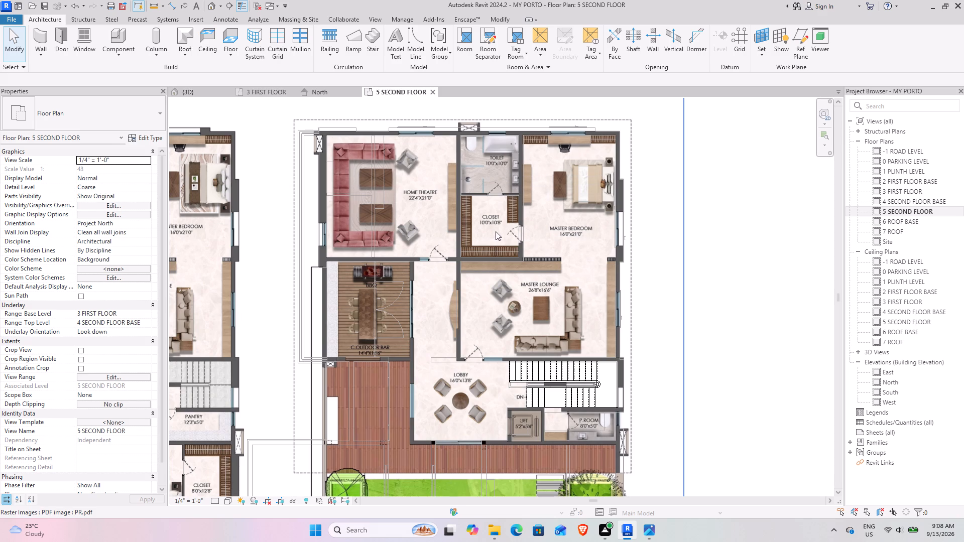
middle_drag(462, 153, 466, 202)
scroll(505, 191, up, 3)
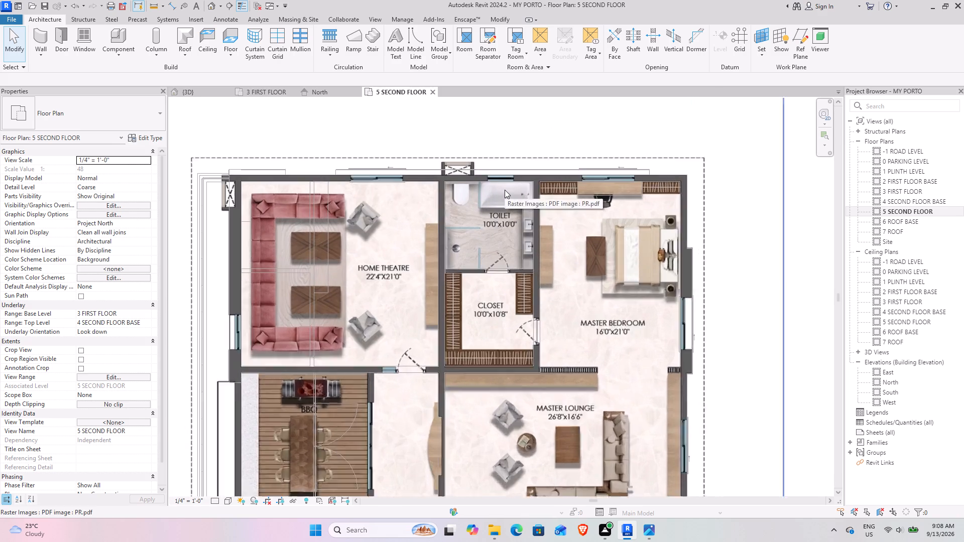
scroll(505, 190, up, 4)
scroll(505, 190, down, 2)
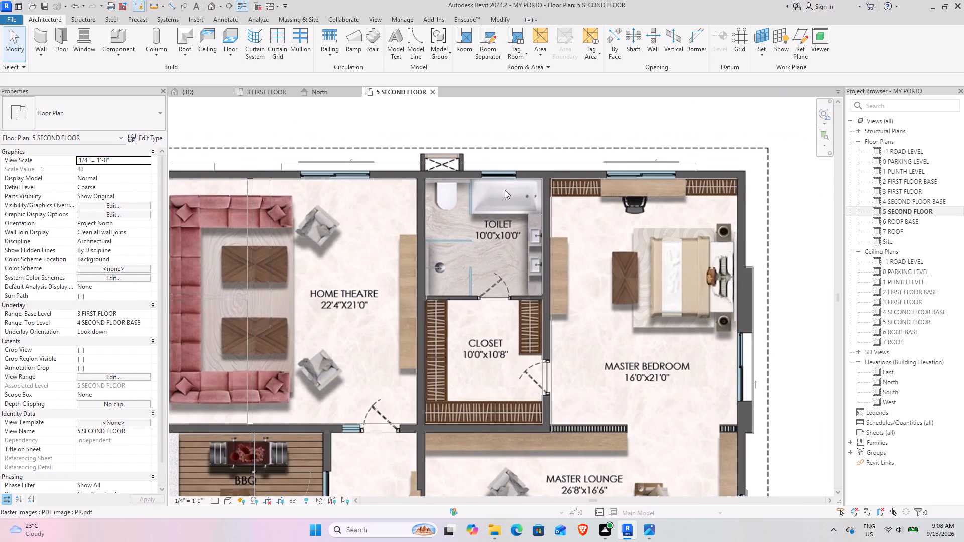
scroll(505, 190, down, 3)
middle_drag(420, 293, 447, 240)
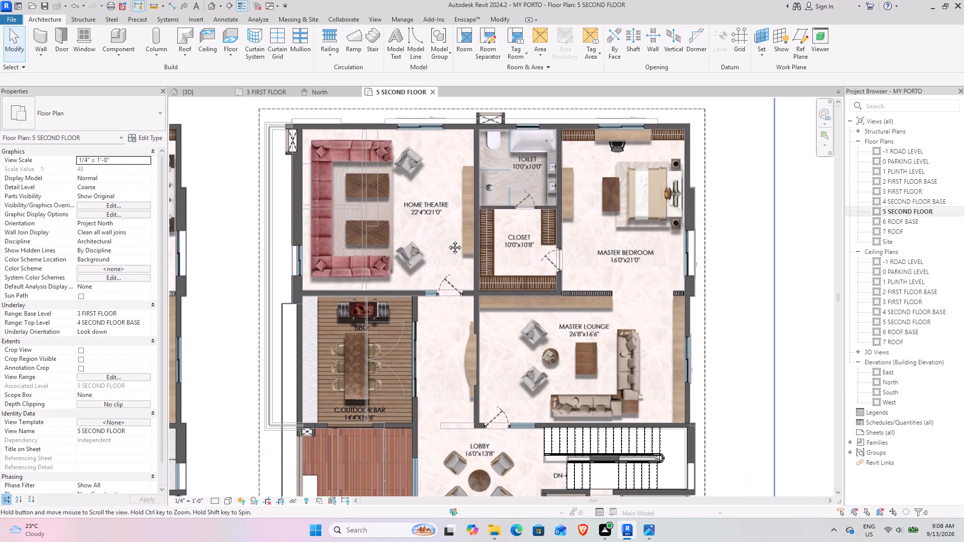
middle_drag(447, 240, 448, 240)
middle_drag(451, 240, 470, 258)
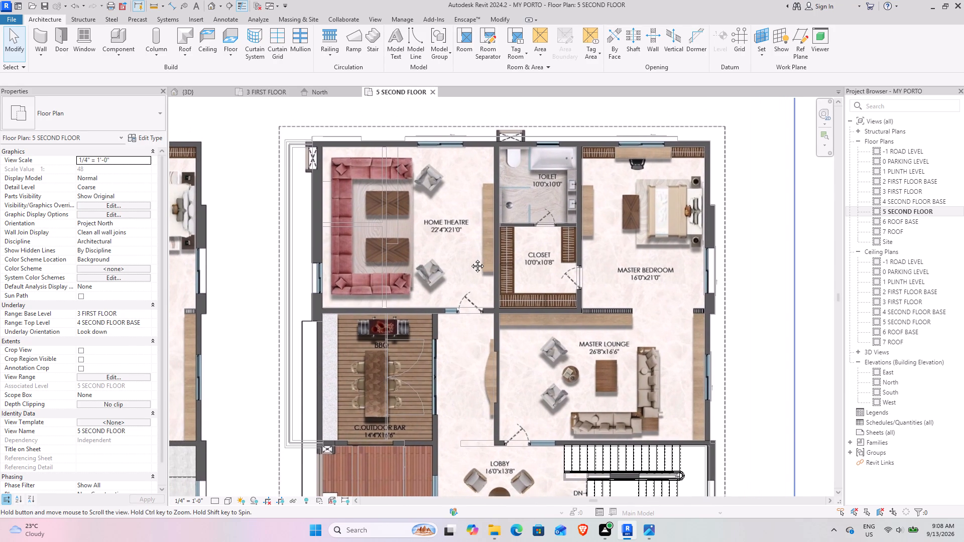
middle_drag(470, 258, 470, 268)
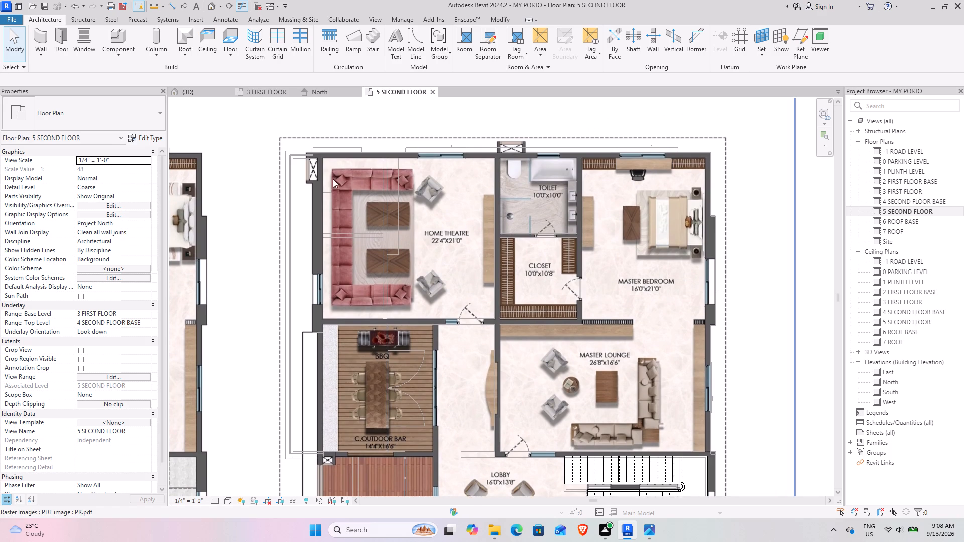
Inspect the outer wall line, windows and shafts along the home theatre, toilet and master bedroom on the second-floor drawing.
scroll(305, 139, up, 4)
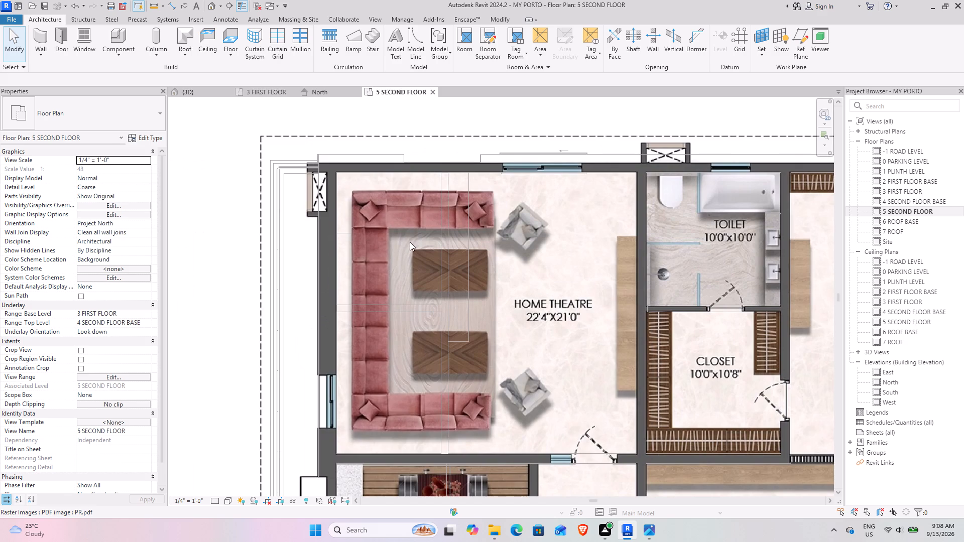
scroll(410, 242, down, 4)
middle_drag(457, 252, 339, 194)
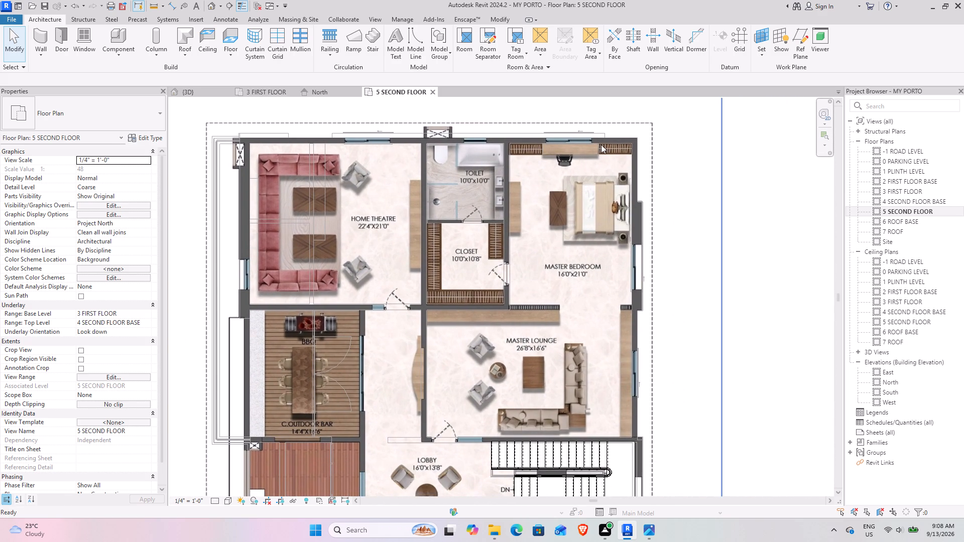
middle_drag(455, 131, 491, 157)
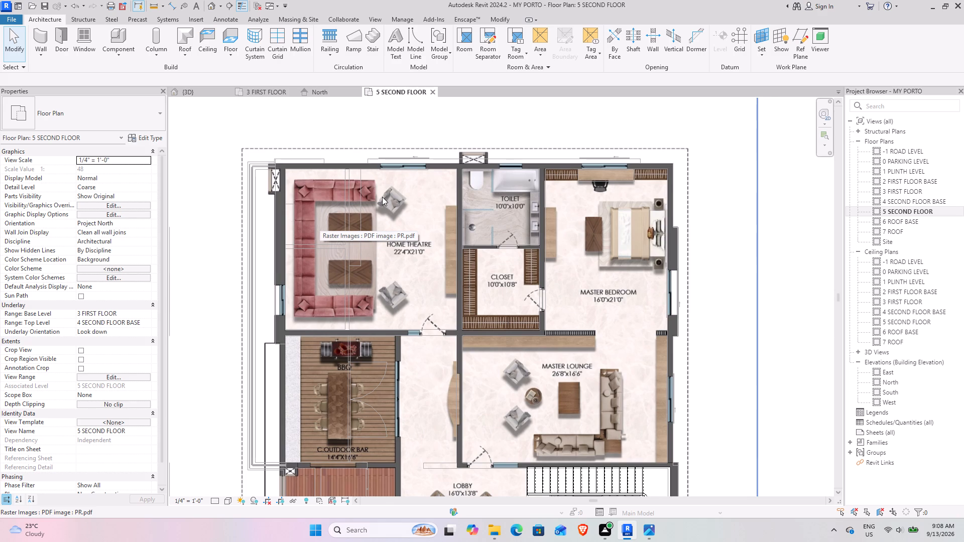
middle_drag(382, 197, 399, 191)
scroll(545, 134, up, 4)
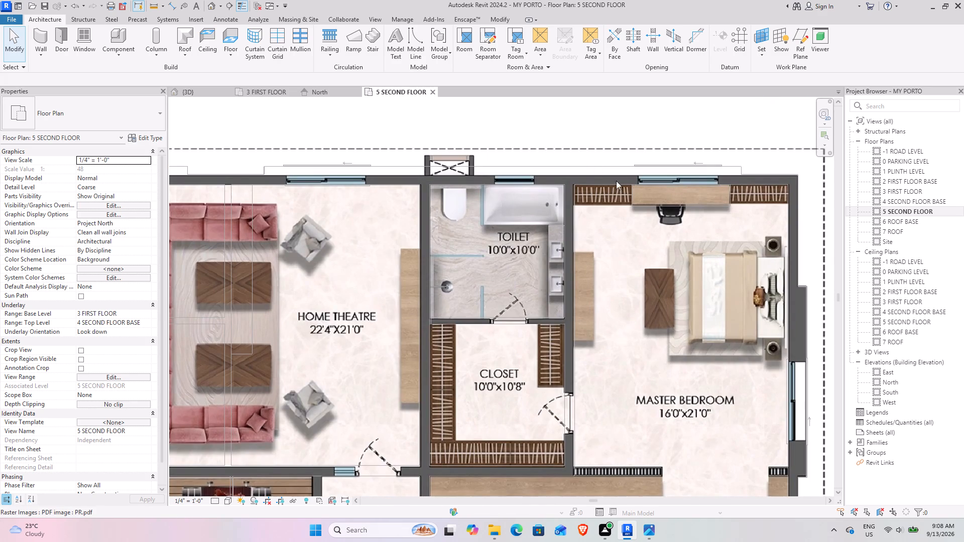
middle_drag(661, 183, 585, 174)
middle_drag(365, 166, 587, 139)
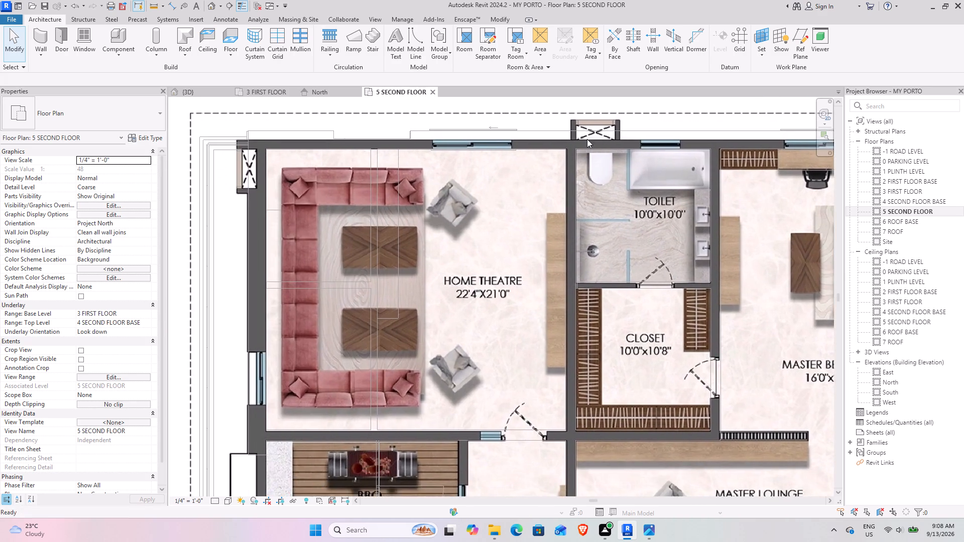
scroll(476, 186, down, 5)
middle_drag(470, 210, 384, 194)
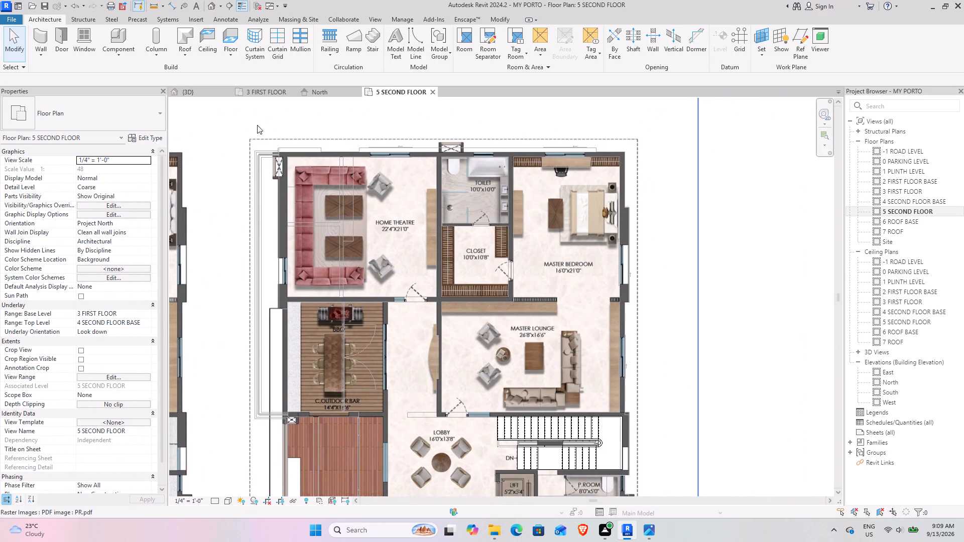
Set up a new Basic Wall 9 on 5 SECOND FLOOR with its top constraint up to level 6 ROOF BASE.
click(33, 38)
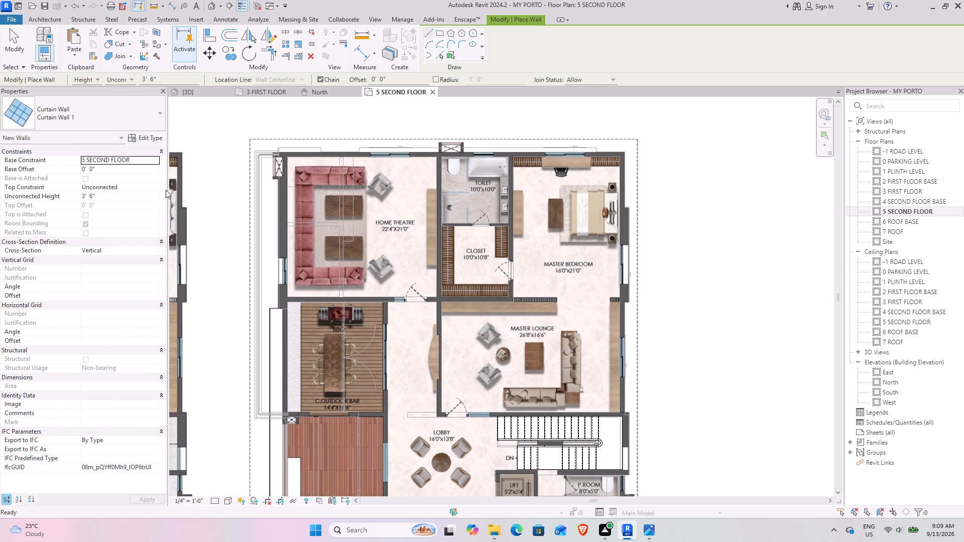
click(117, 111)
scroll(69, 179, up, 5)
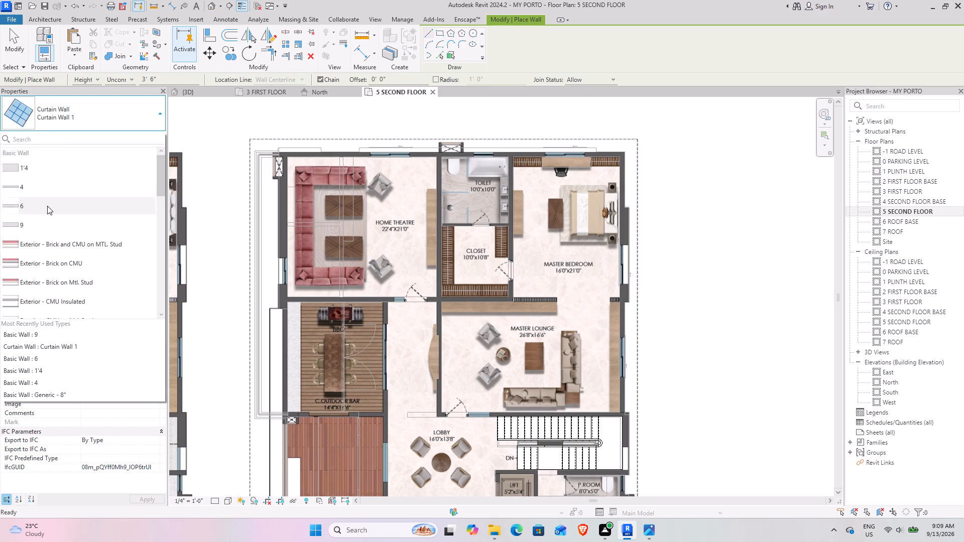
click(45, 220)
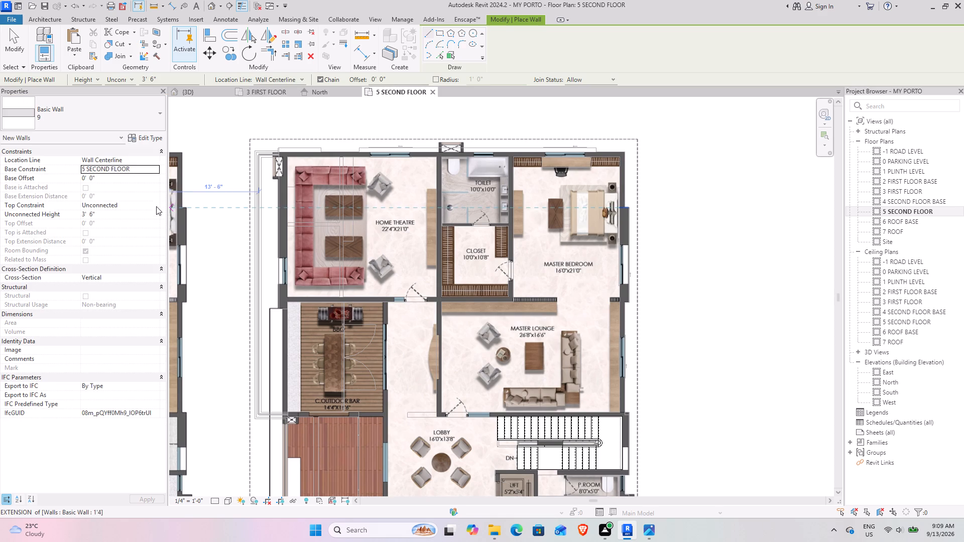
click(156, 206)
scroll(122, 243, down, 4)
click(140, 244)
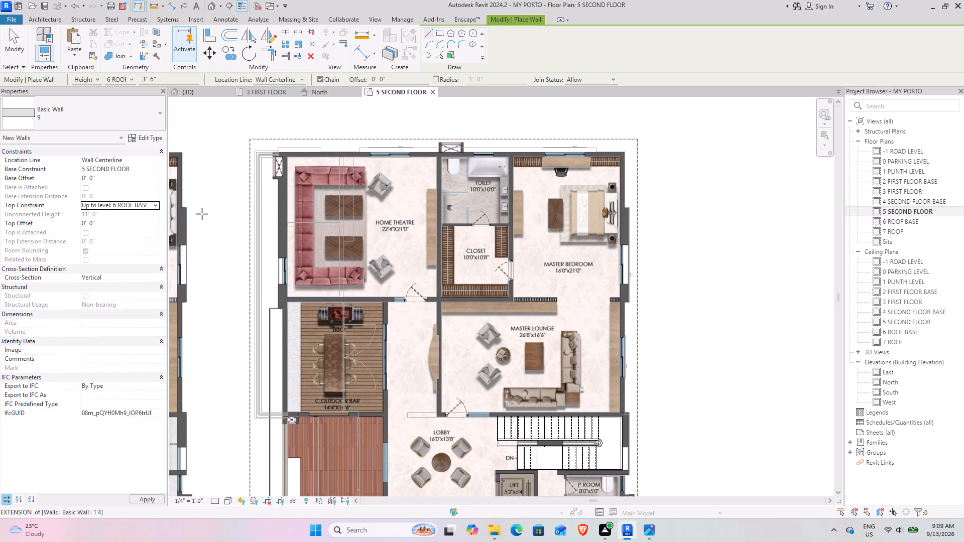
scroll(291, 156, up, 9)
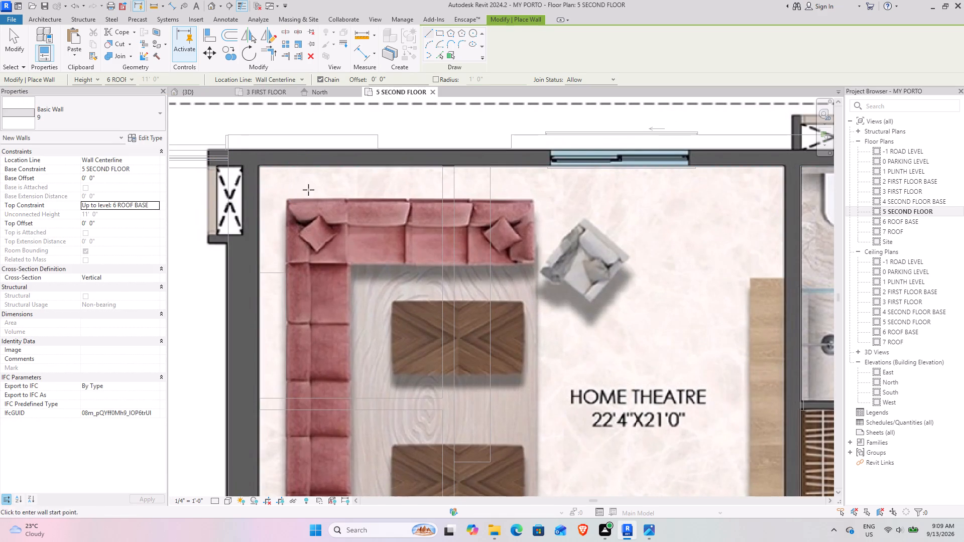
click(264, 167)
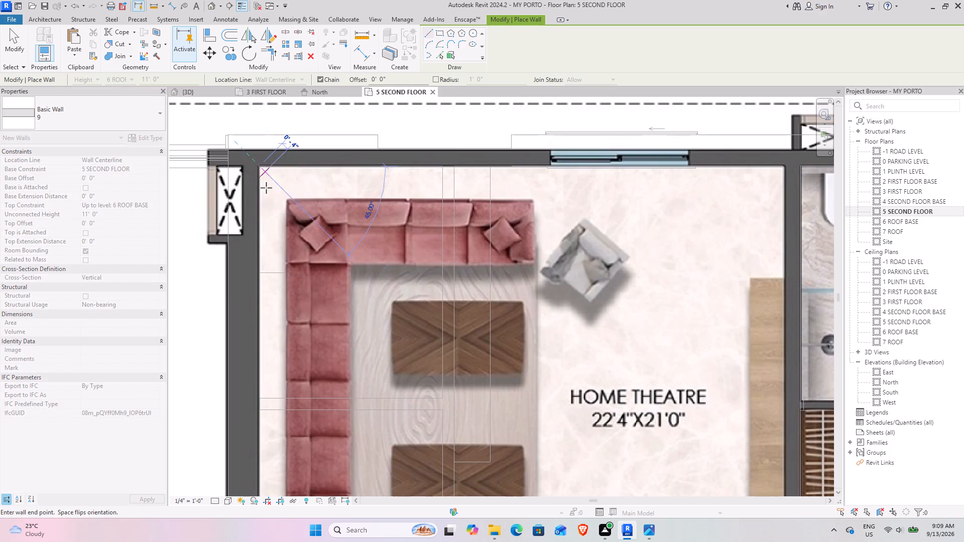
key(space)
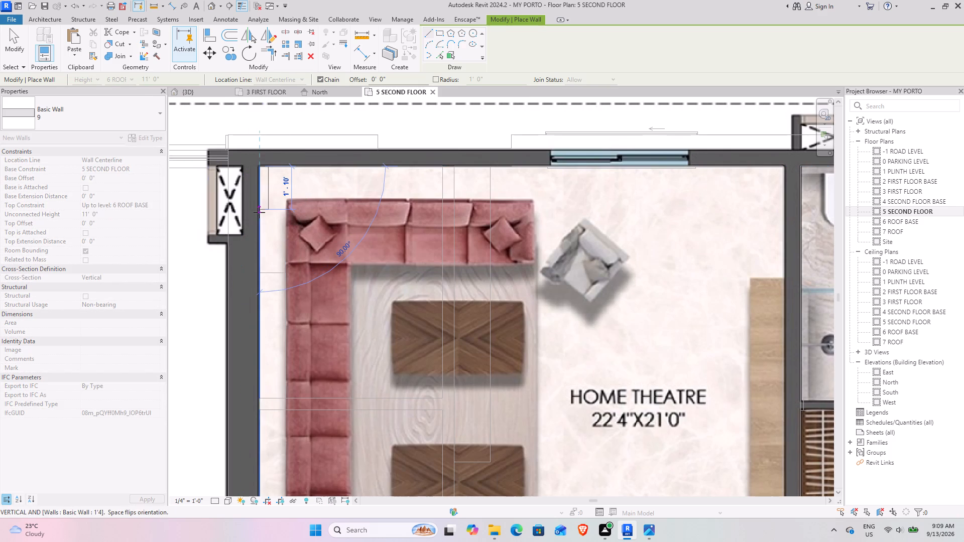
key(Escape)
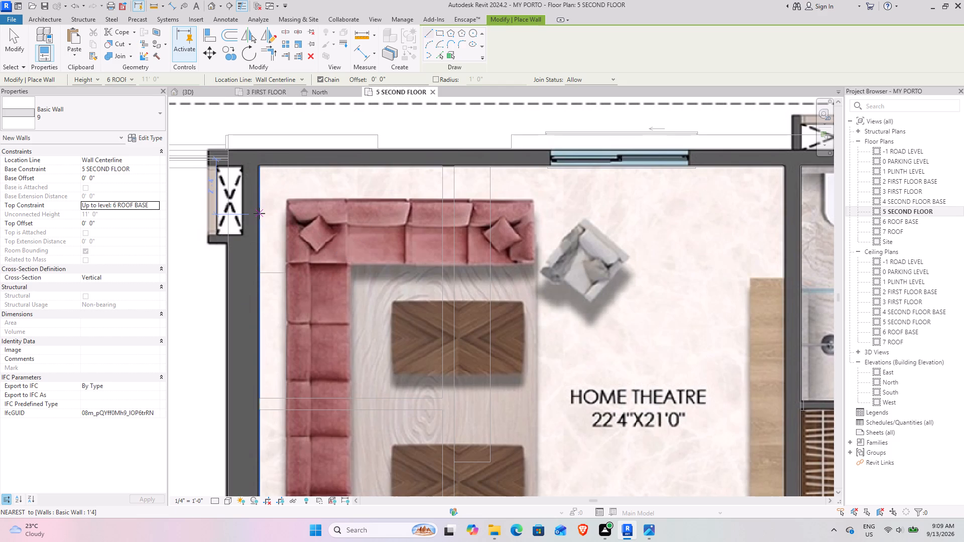
Set the new wall's location line to Finish Face: Exterior.
click(294, 79)
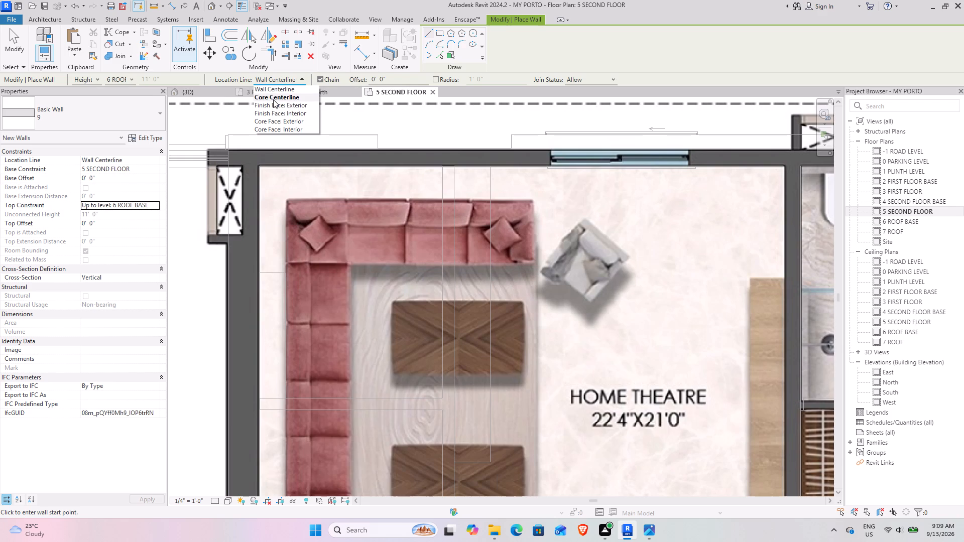
click(288, 109)
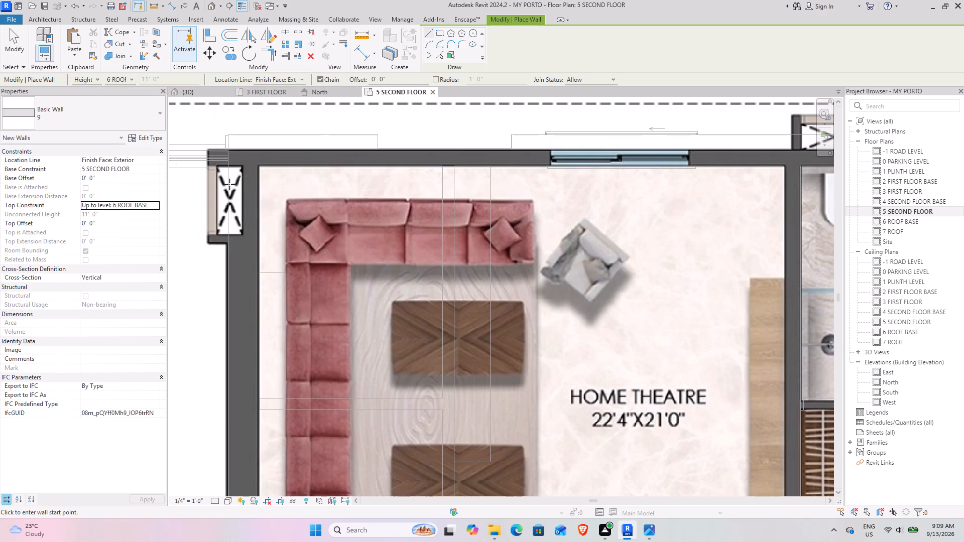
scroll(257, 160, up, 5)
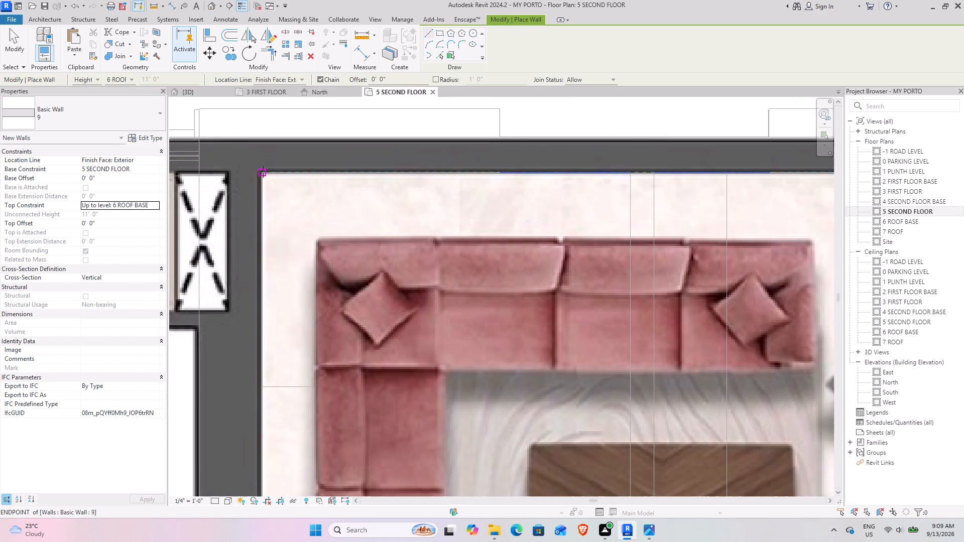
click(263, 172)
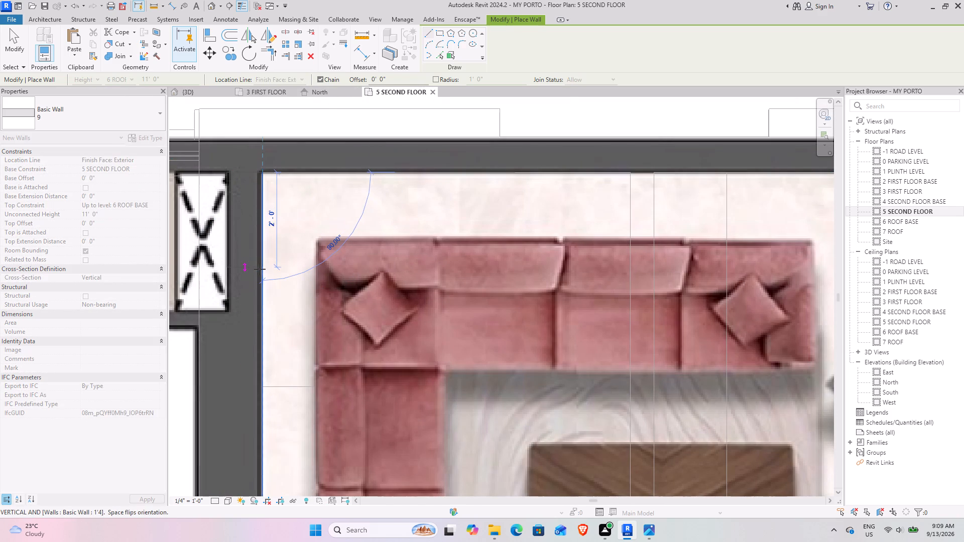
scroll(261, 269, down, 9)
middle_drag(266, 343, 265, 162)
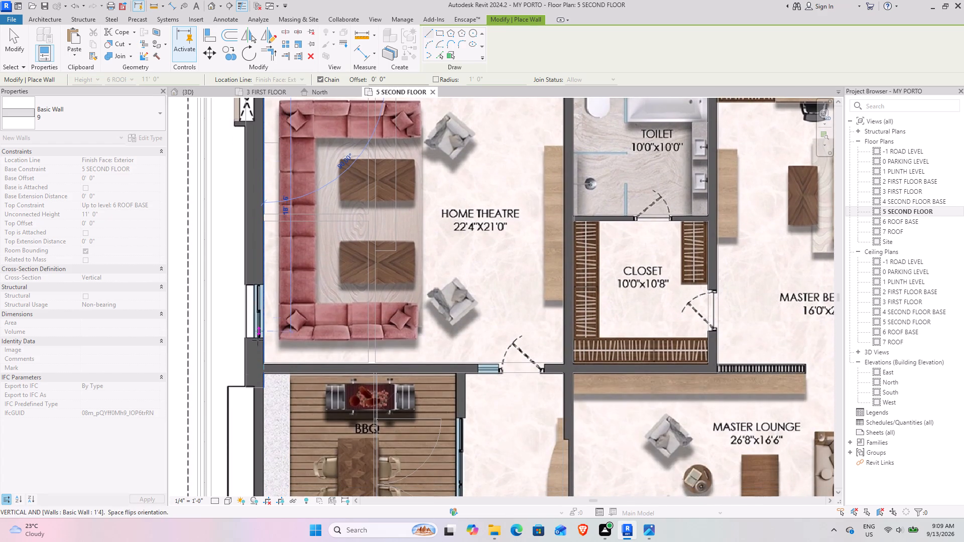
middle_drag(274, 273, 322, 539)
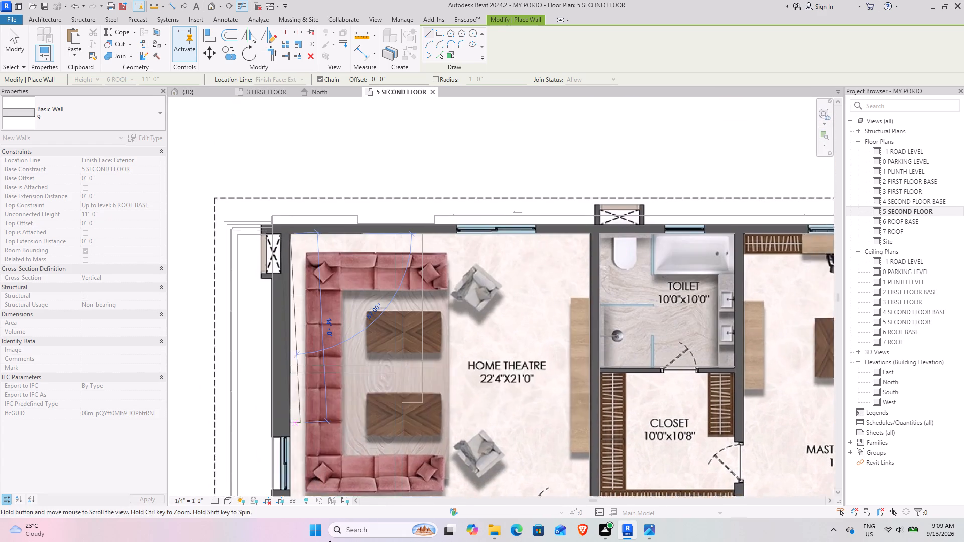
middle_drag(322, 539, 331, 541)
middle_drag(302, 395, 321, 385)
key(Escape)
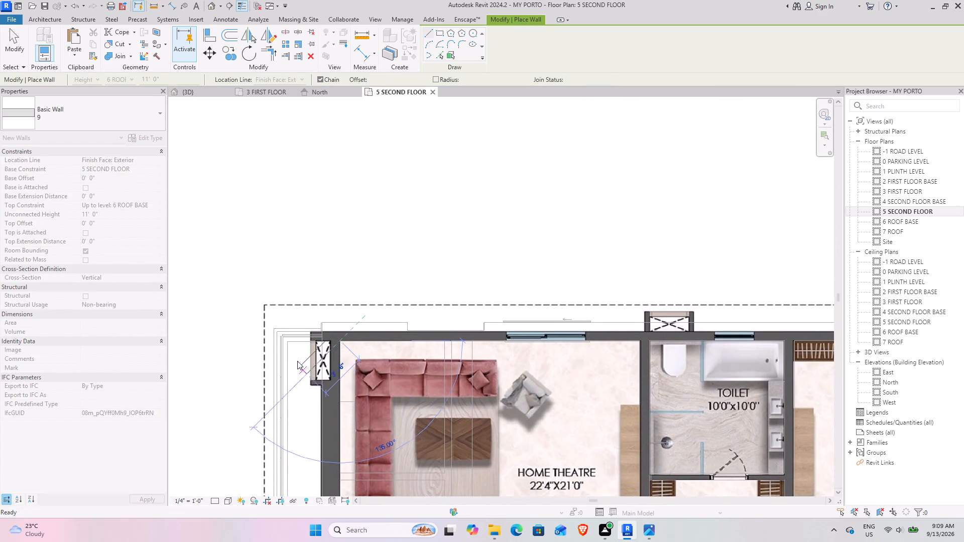
Draw a Basic Wall 1'4 along the home theatre's outer side, from the inner corner by the shaft to the wall jog beside the BBQ.
click(81, 116)
scroll(62, 204, up, 4)
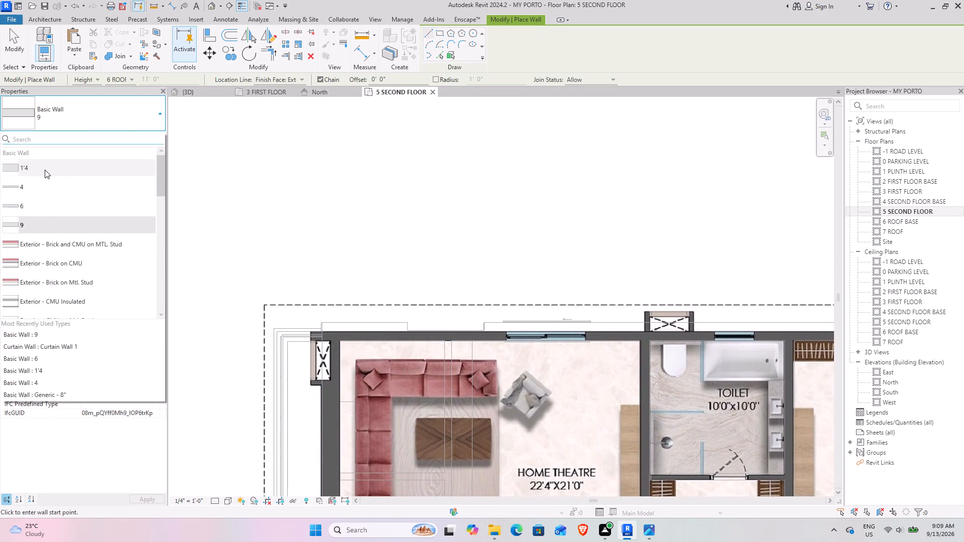
click(44, 168)
middle_drag(348, 364, 308, 246)
scroll(289, 207, up, 8)
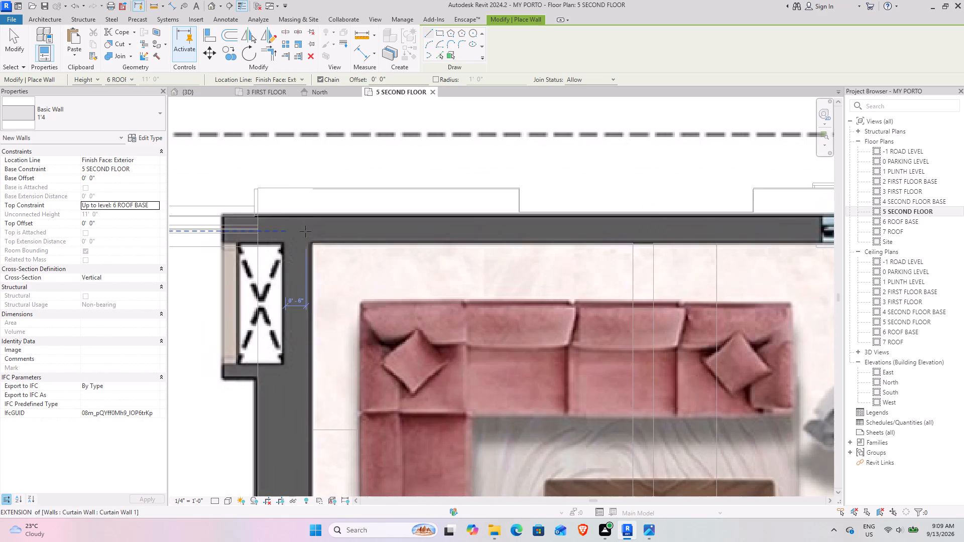
click(310, 242)
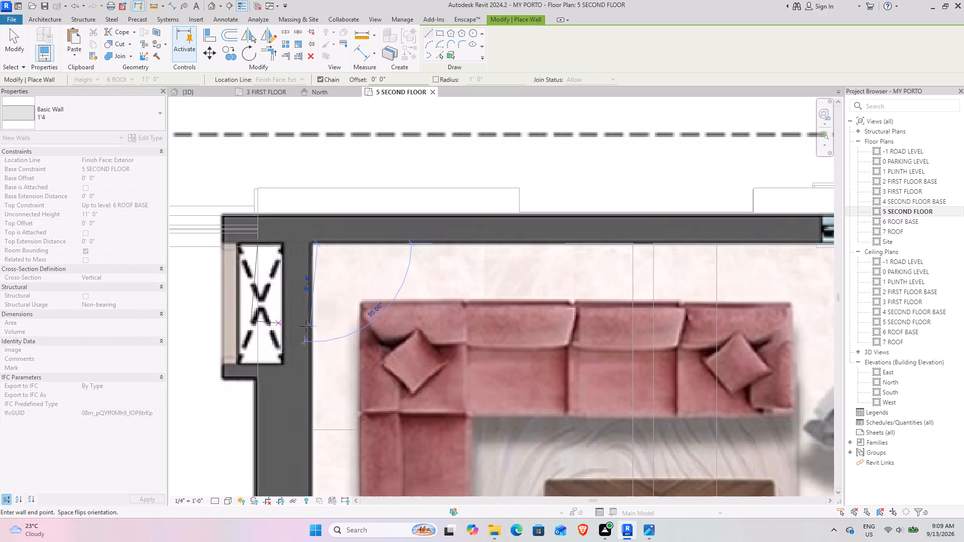
scroll(315, 338, down, 9)
middle_drag(315, 368, 296, 194)
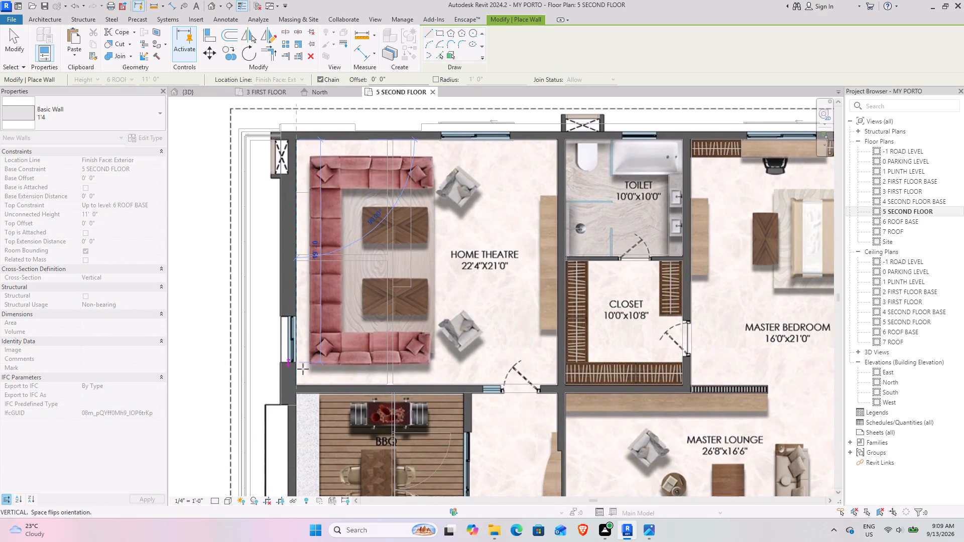
middle_drag(302, 370, 300, 263)
scroll(289, 299, up, 3)
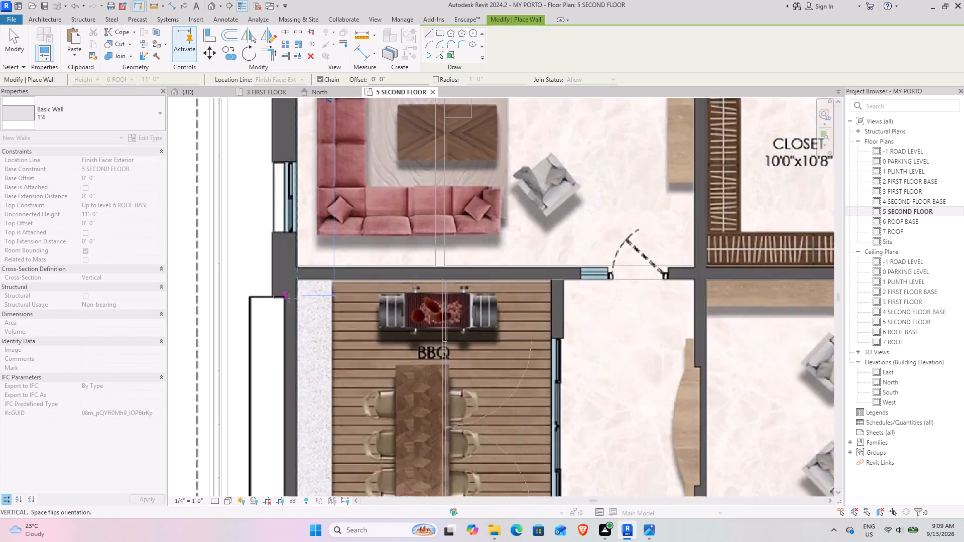
scroll(289, 299, up, 10)
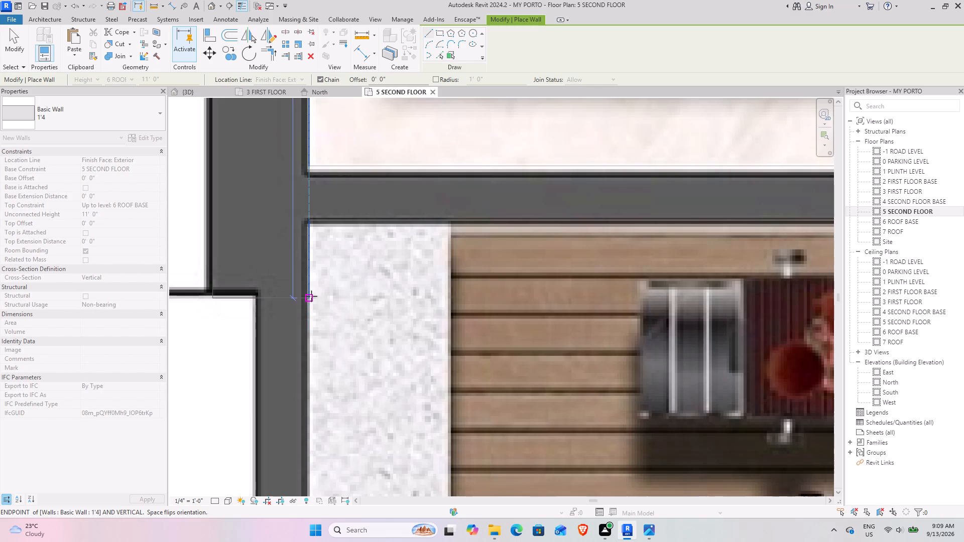
click(311, 296)
key(Escape)
Draw a Basic Wall 9 along the outdoor bar's outer side, from the end of the 1'4 wall to the far edge of the small shaft.
click(91, 122)
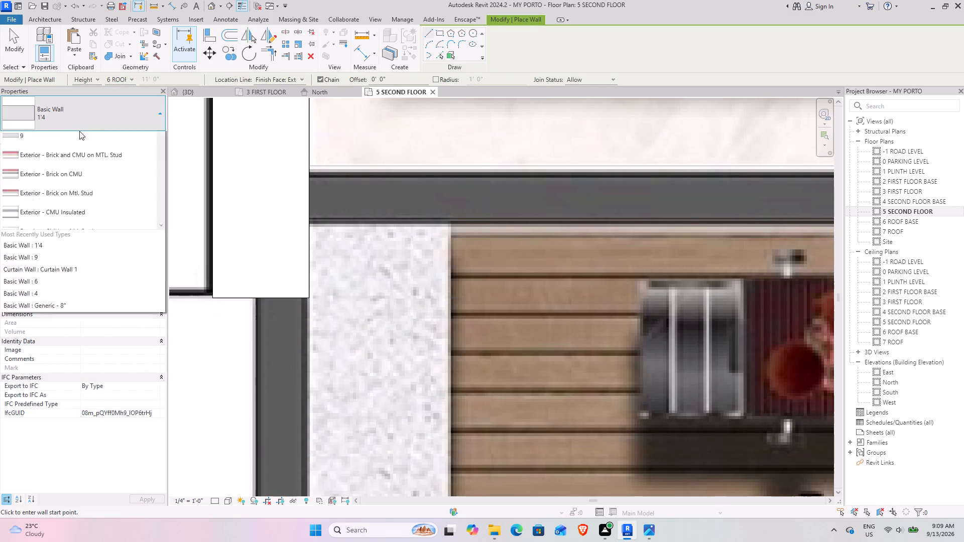
click(42, 220)
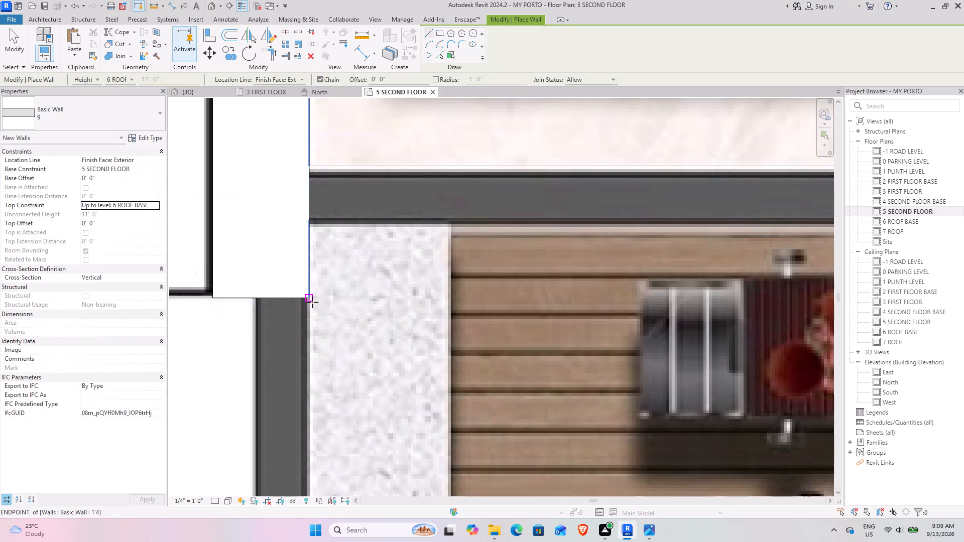
click(311, 301)
scroll(309, 391, down, 9)
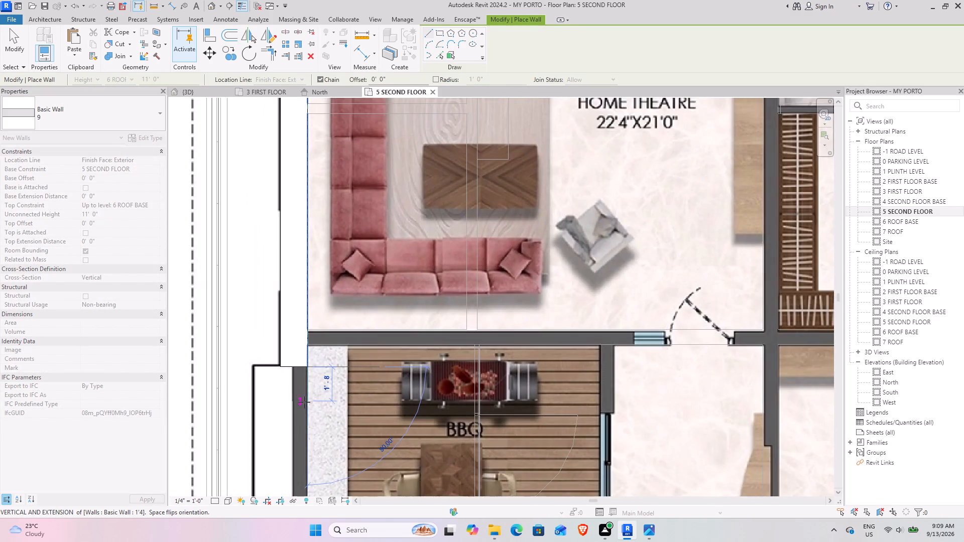
middle_drag(298, 399, 257, 118)
middle_drag(285, 300, 313, 147)
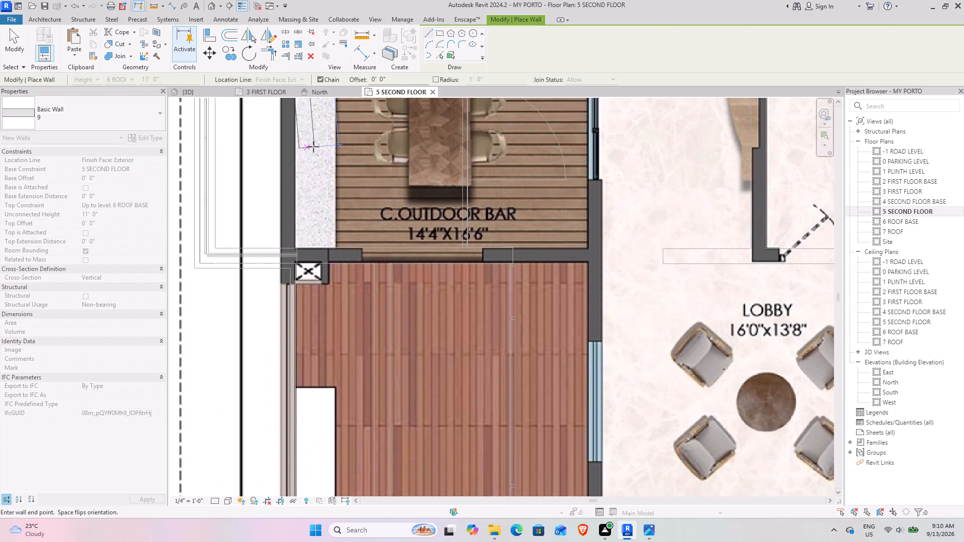
middle_drag(314, 169, 319, 86)
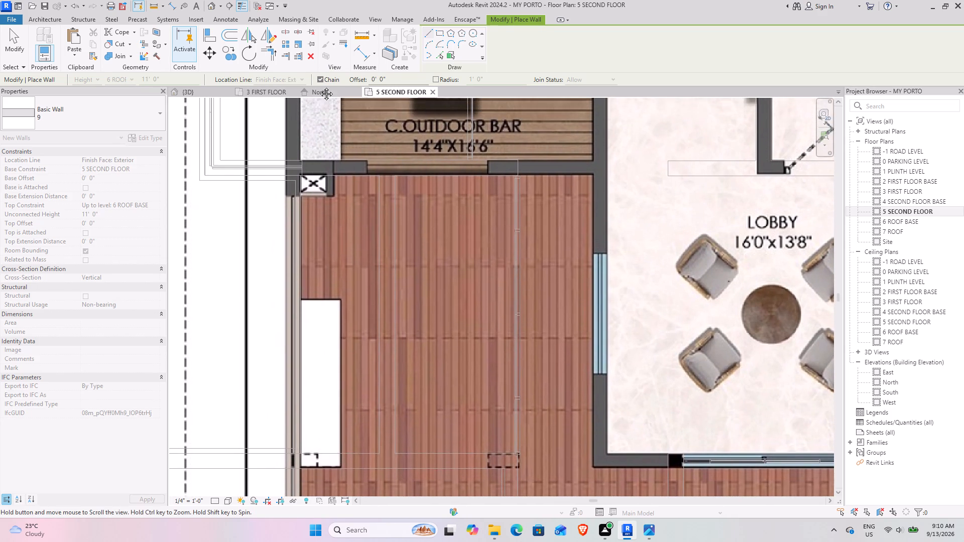
middle_drag(319, 86, 316, 115)
scroll(320, 173, down, 5)
middle_drag(318, 180, 318, 201)
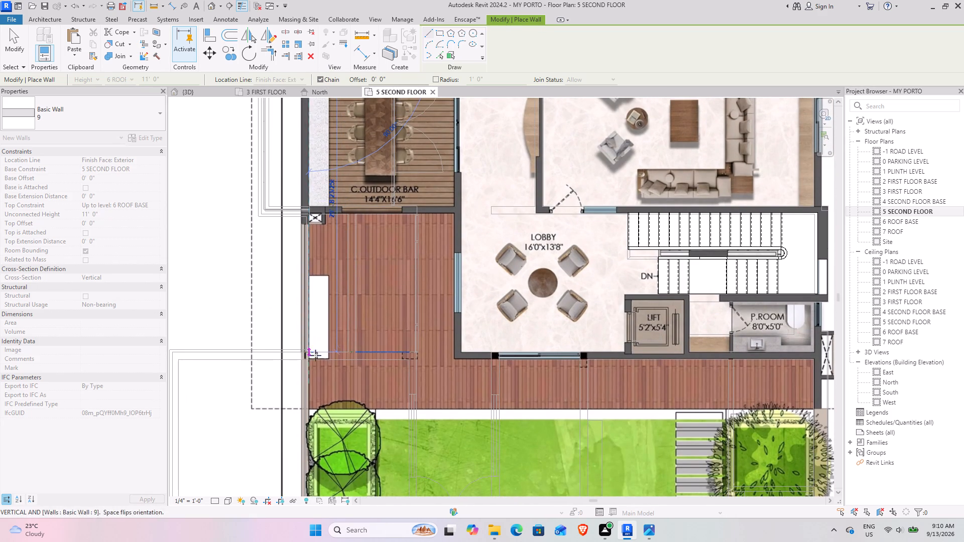
scroll(315, 362, up, 4)
scroll(314, 232, down, 4)
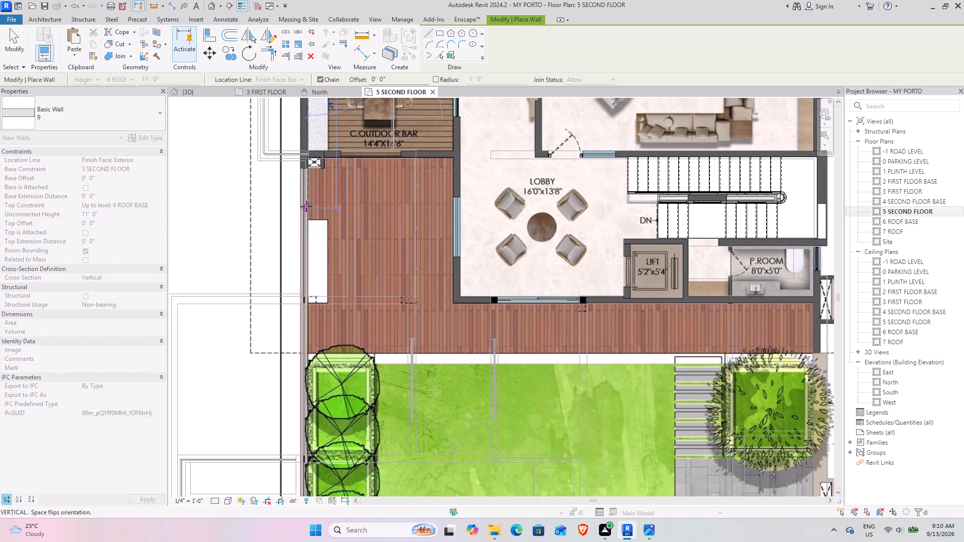
middle_drag(306, 206, 302, 232)
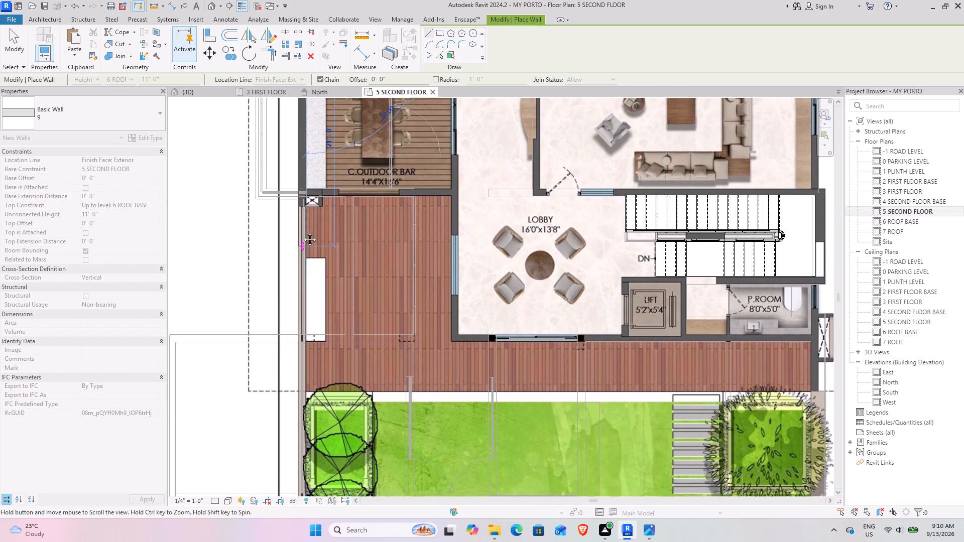
middle_drag(302, 232, 315, 322)
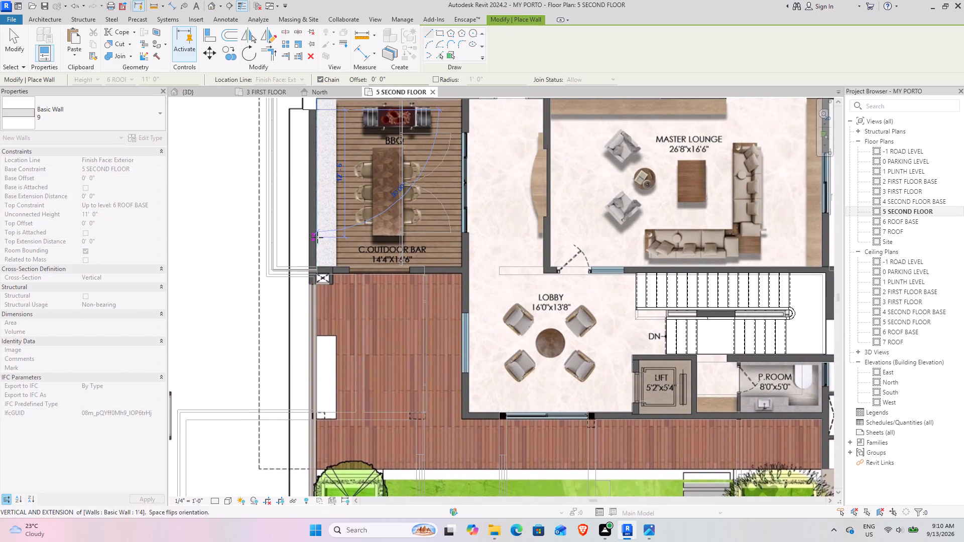
middle_drag(299, 313, 309, 153)
middle_drag(308, 152, 278, 184)
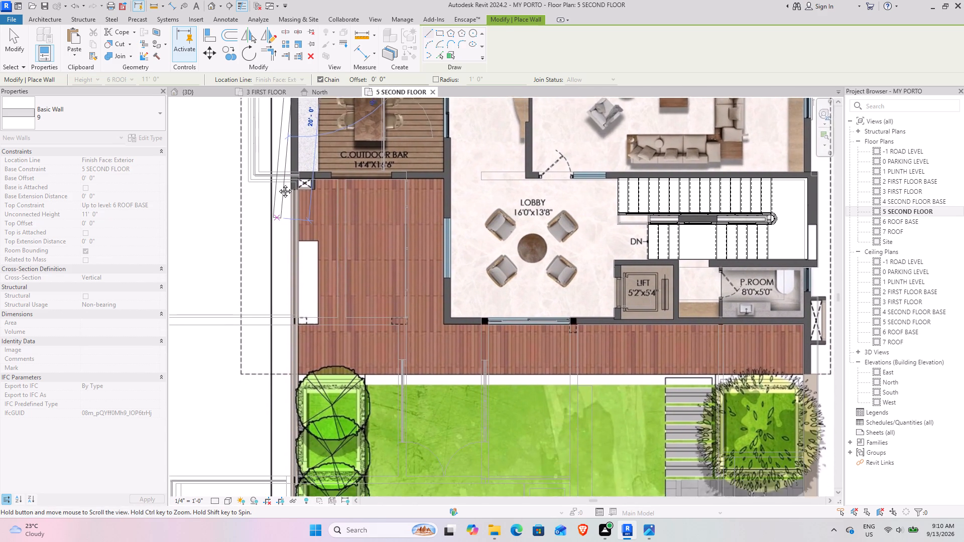
middle_drag(278, 184, 275, 157)
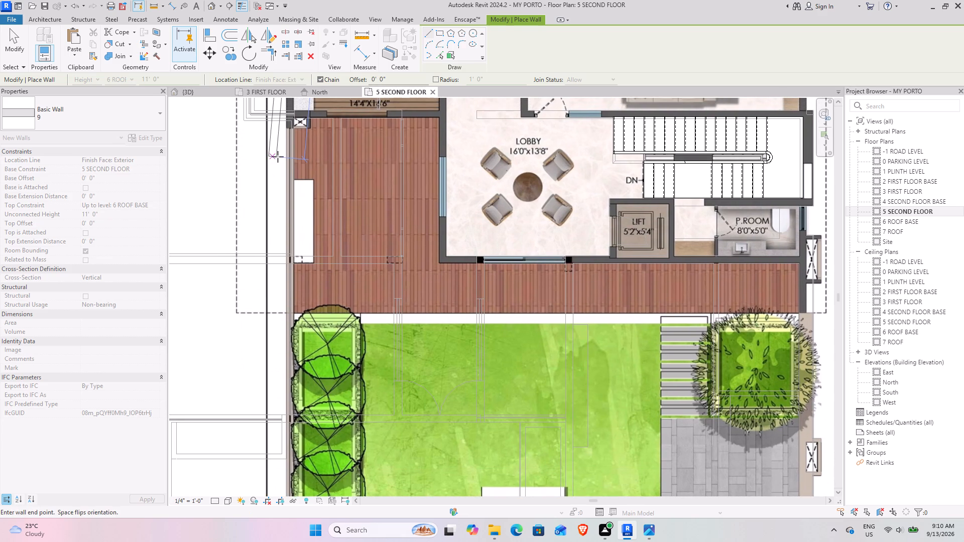
key(alt+Tab)
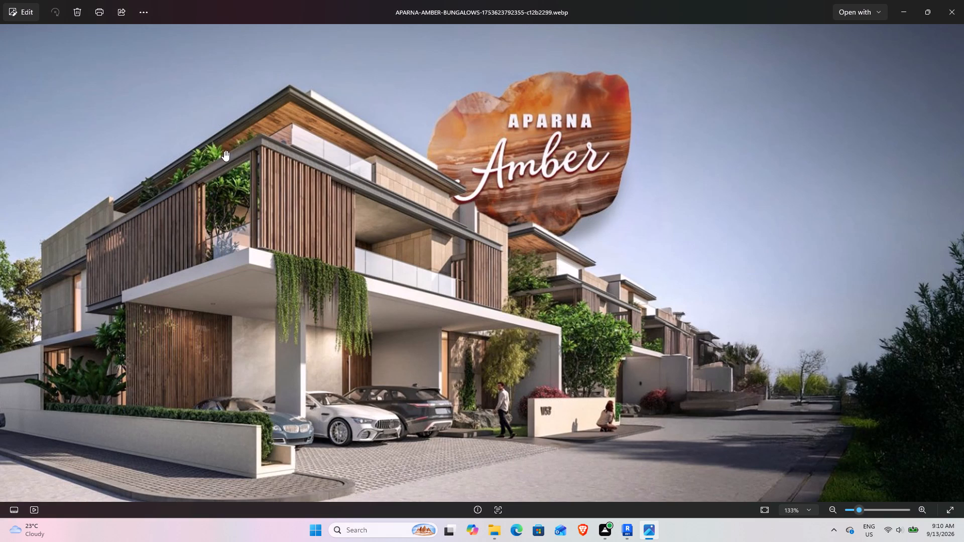
key(alt+Tab)
middle_drag(288, 170, 269, 288)
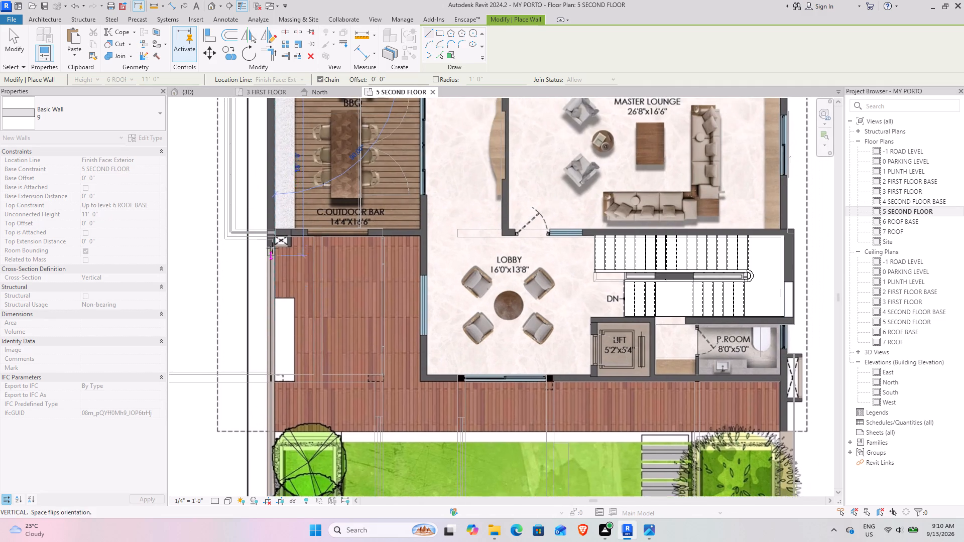
scroll(276, 241, up, 14)
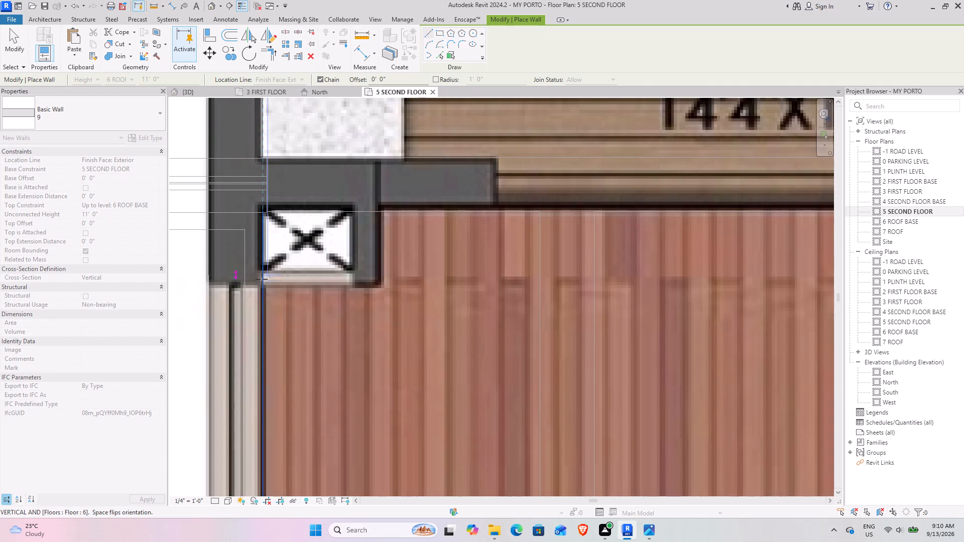
click(261, 281)
middle_drag(288, 275, 272, 357)
key(Escape)
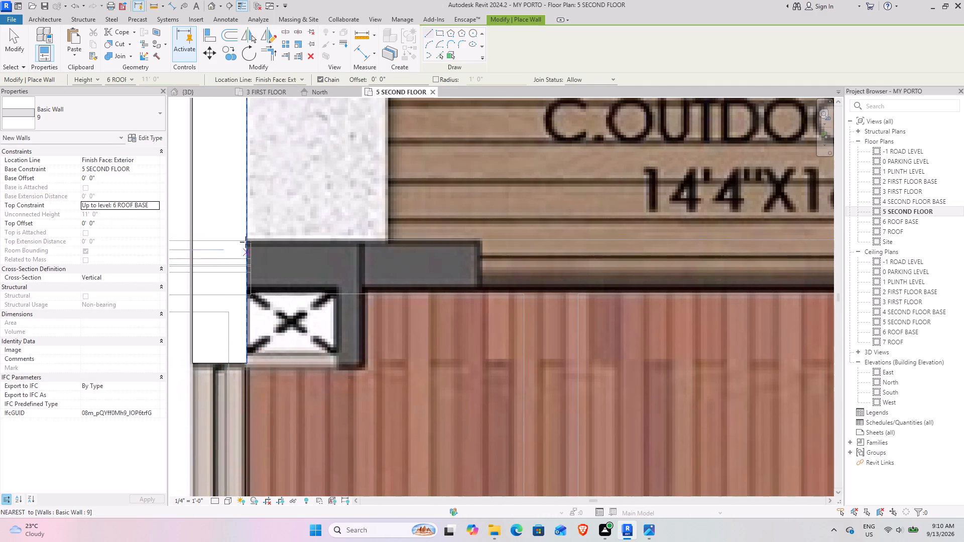
Draw a Basic Wall 9 about 3'-3" long from the outer wall above the small shaft to the near edge of the outdoor bar opening.
scroll(245, 236, up, 4)
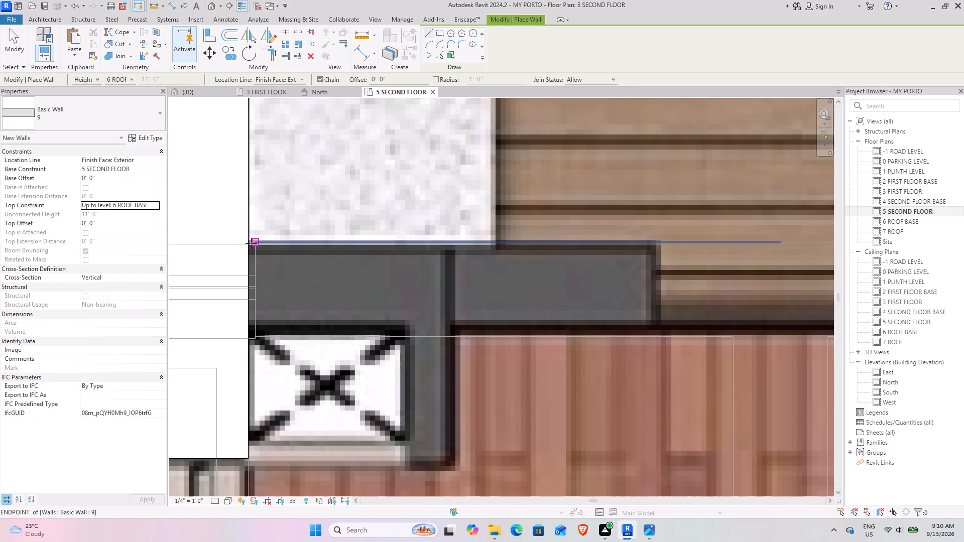
click(248, 243)
scroll(486, 237, down, 3)
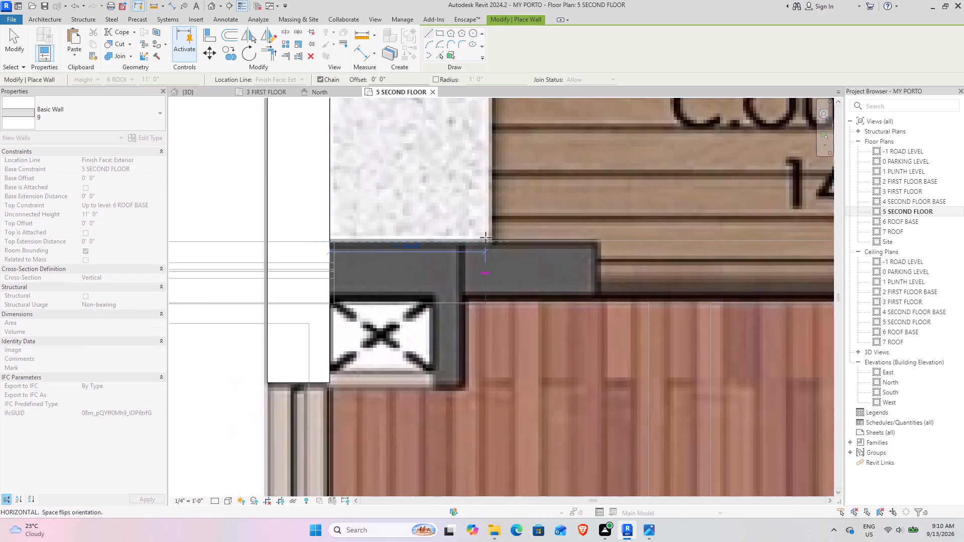
scroll(486, 237, down, 5)
middle_drag(535, 237, 292, 295)
scroll(292, 295, down, 9)
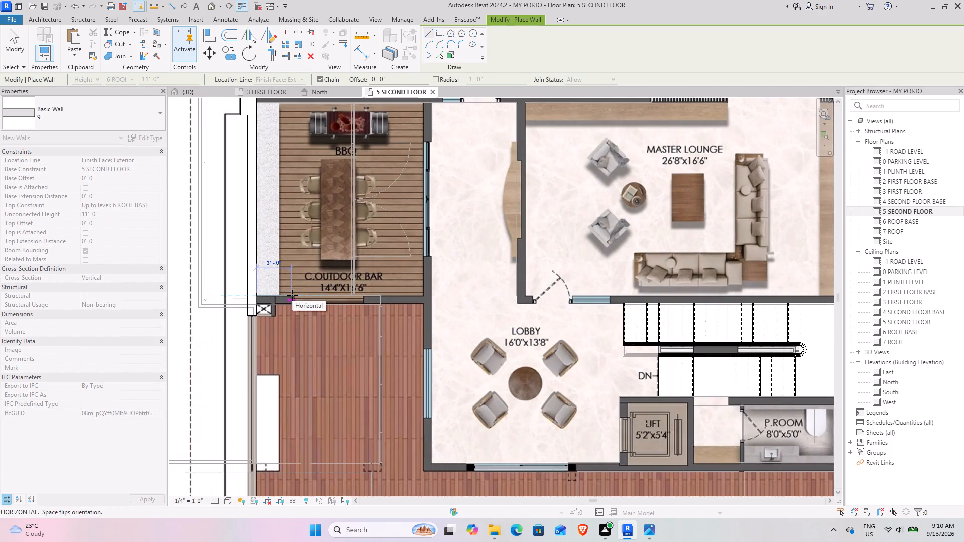
middle_drag(294, 296, 335, 353)
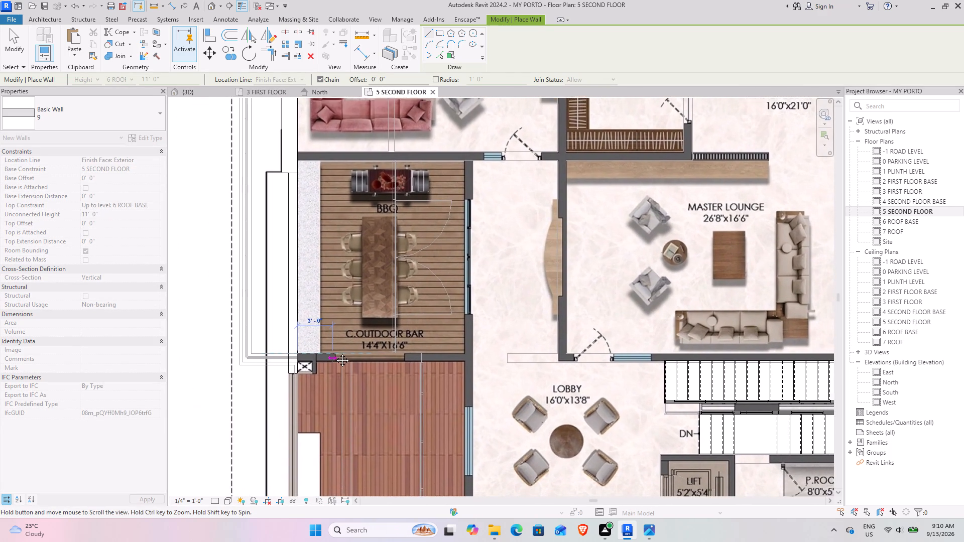
middle_drag(335, 353, 332, 351)
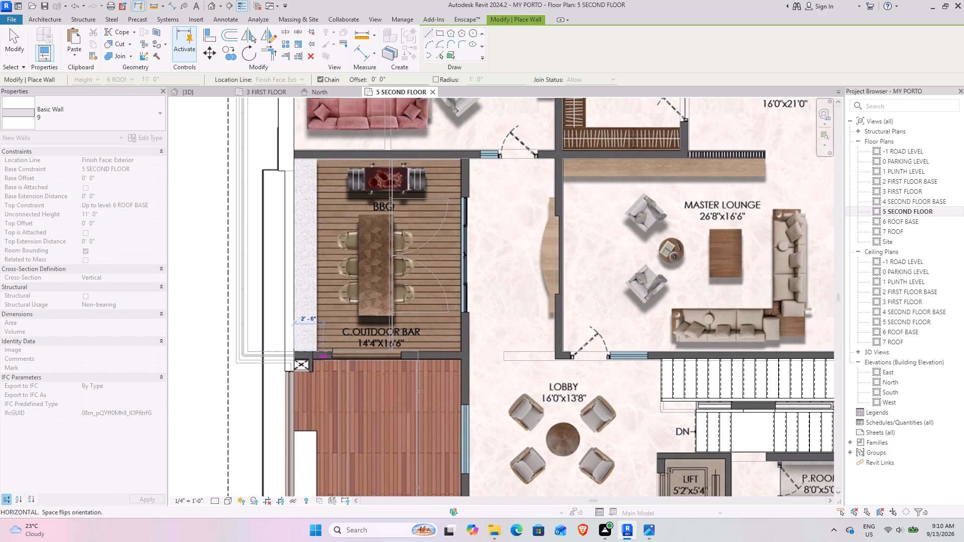
scroll(317, 355, up, 5)
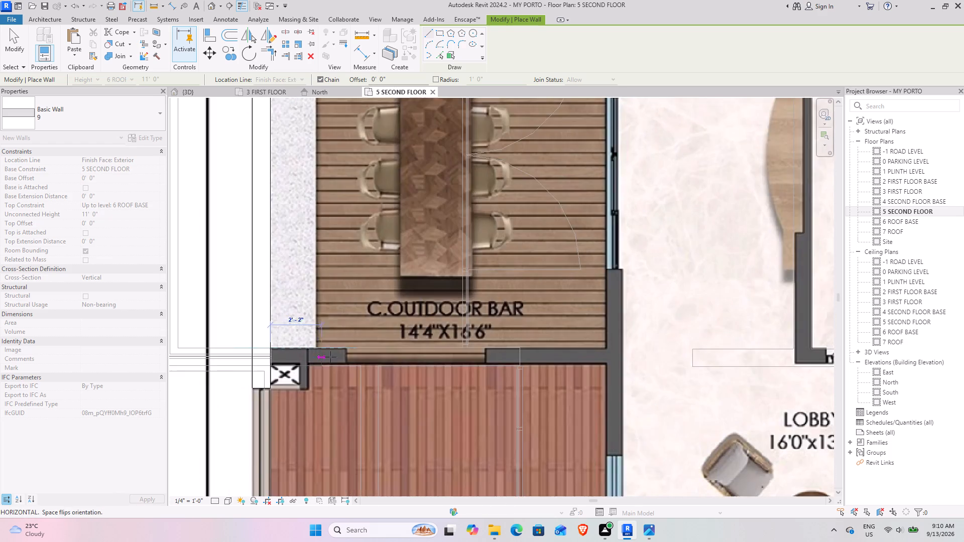
scroll(337, 359, up, 8)
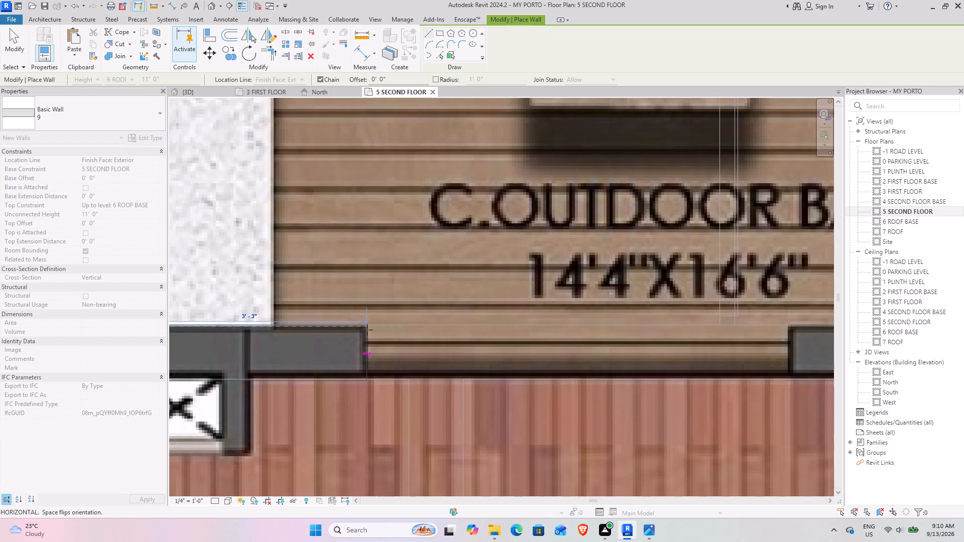
click(367, 330)
key(Escape)
Draw a Basic Wall 9 from the far edge of the outdoor bar opening to the bar's inner corner at the lobby-side wall.
middle_drag(585, 360, 197, 370)
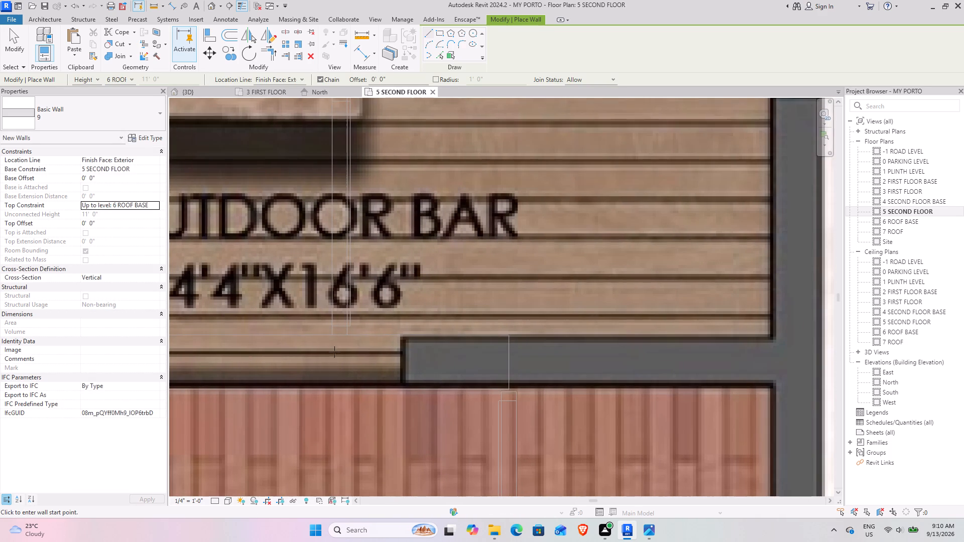
click(405, 337)
scroll(536, 351, down, 5)
middle_drag(596, 347, 464, 347)
scroll(528, 344, up, 9)
click(510, 344)
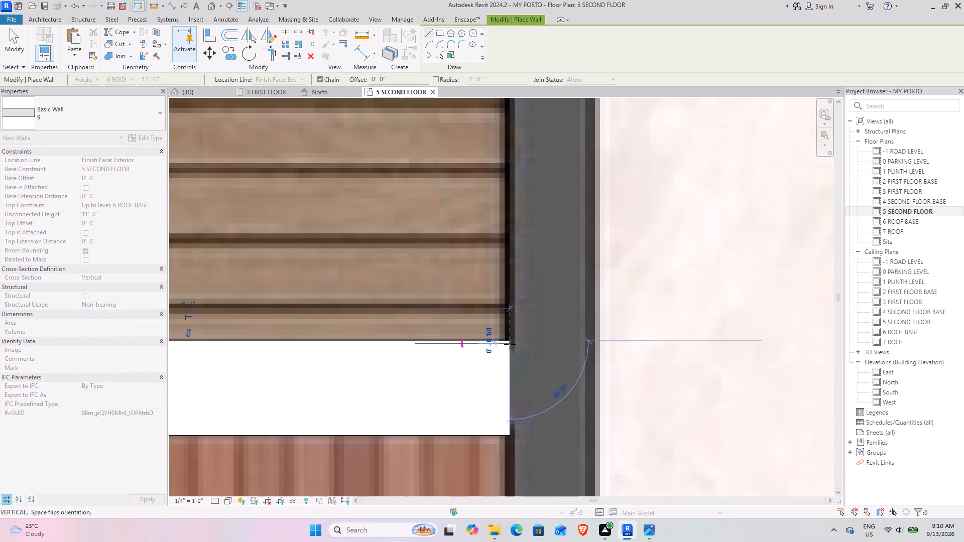
key(Escape)
Draw a Basic Wall 9 between the home theatre and BBQ, from the outer wall past the closet to its corner at the master bedroom.
scroll(475, 244, down, 19)
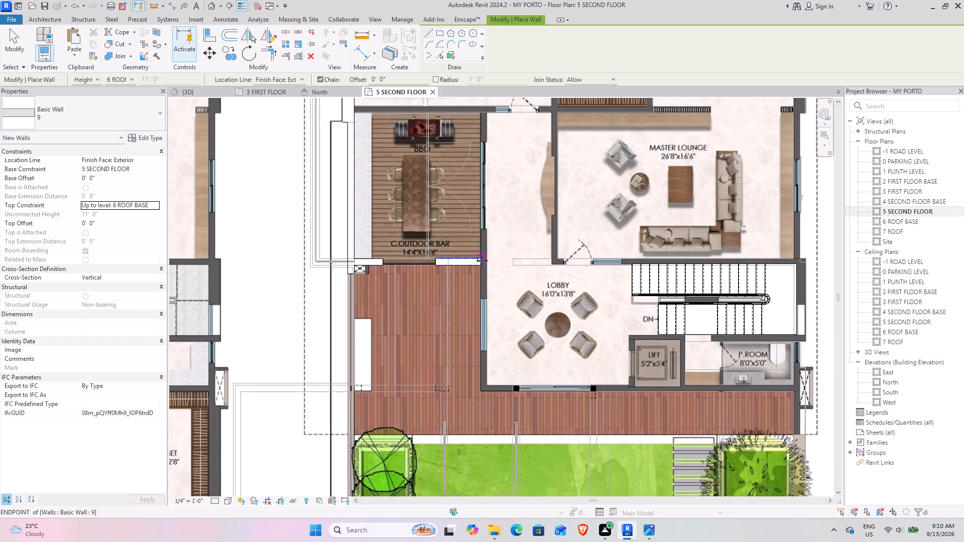
middle_drag(483, 263, 401, 295)
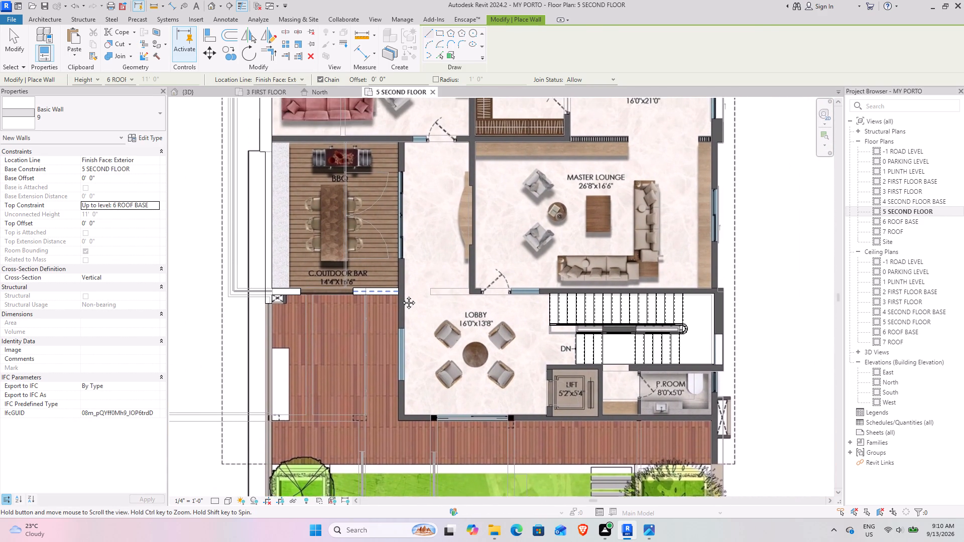
middle_drag(401, 295, 434, 377)
scroll(294, 203, up, 10)
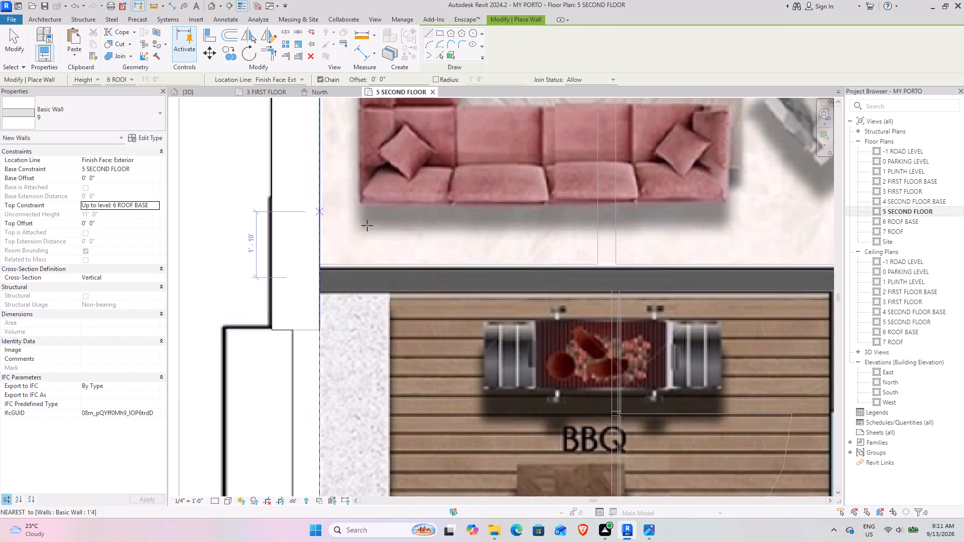
click(321, 263)
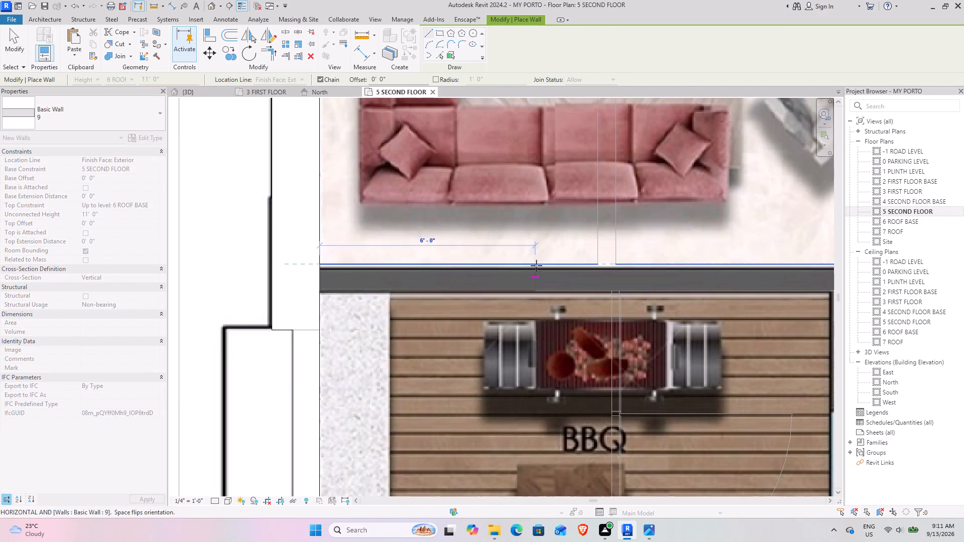
scroll(536, 265, down, 4)
middle_drag(560, 264, 249, 264)
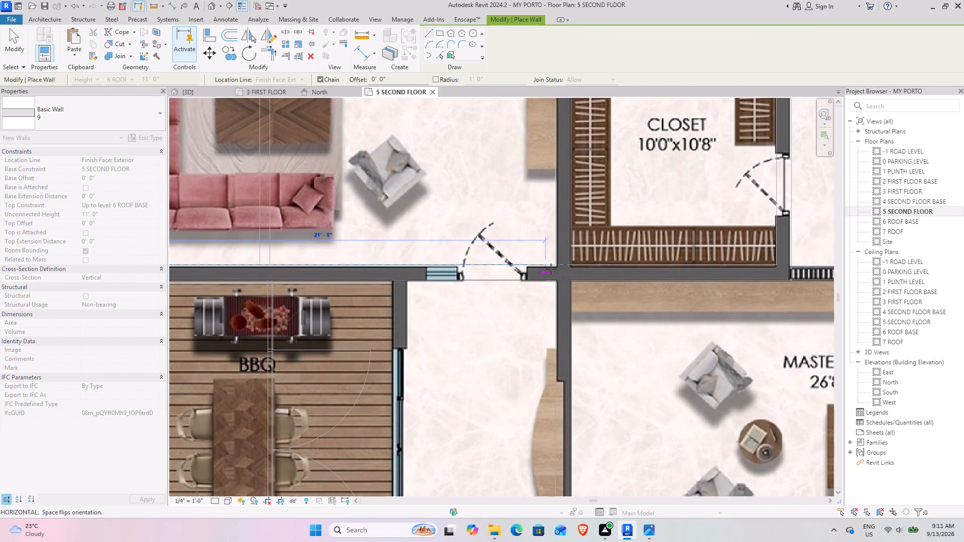
middle_drag(544, 269, 313, 303)
middle_drag(317, 302, 475, 325)
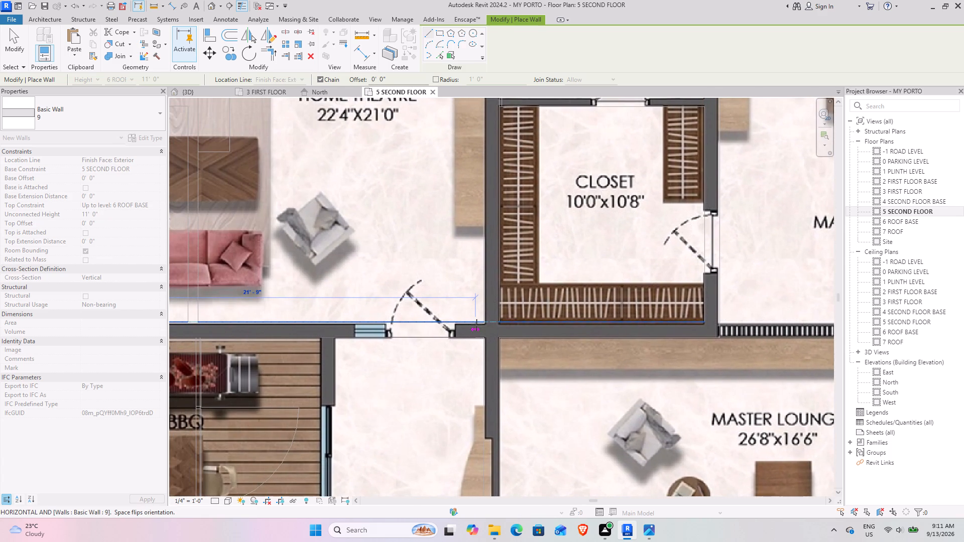
middle_drag(698, 323, 410, 338)
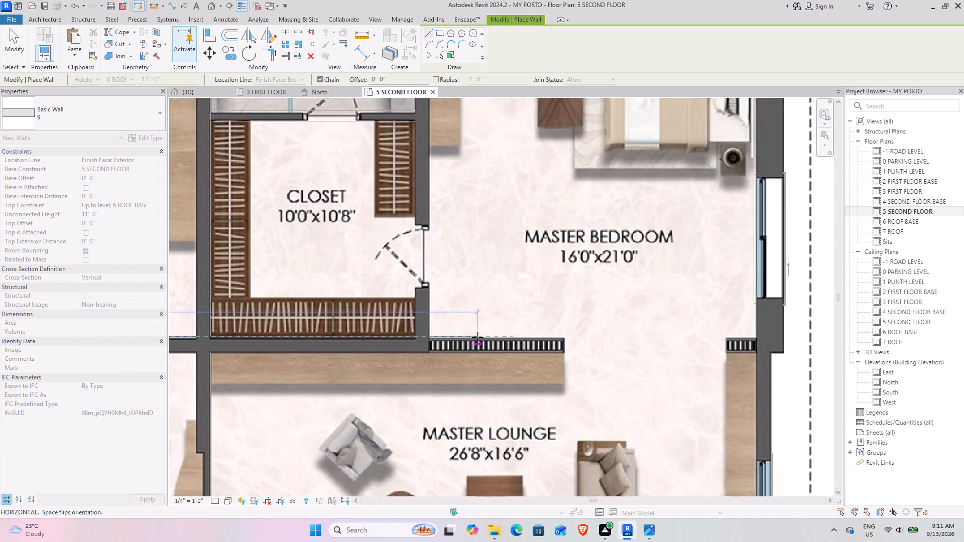
scroll(430, 344, up, 8)
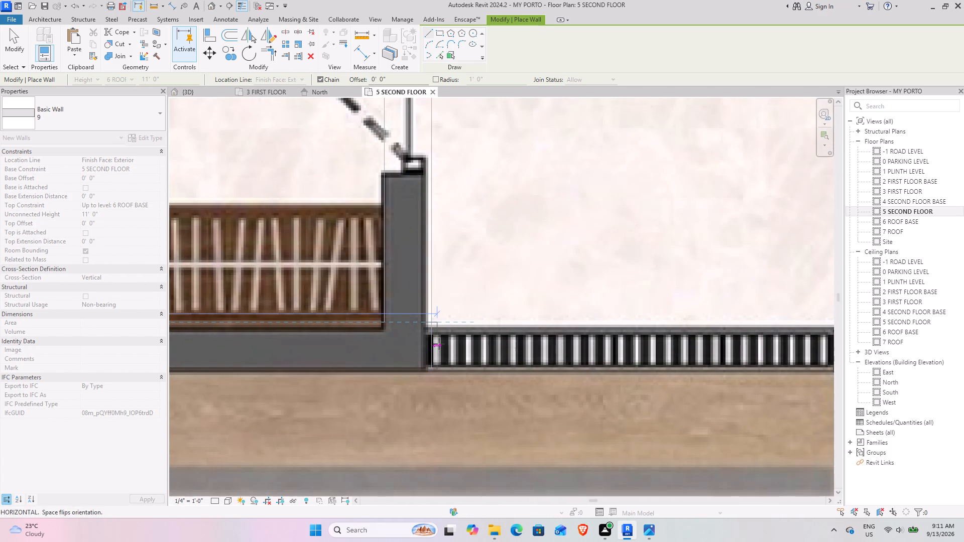
click(432, 347)
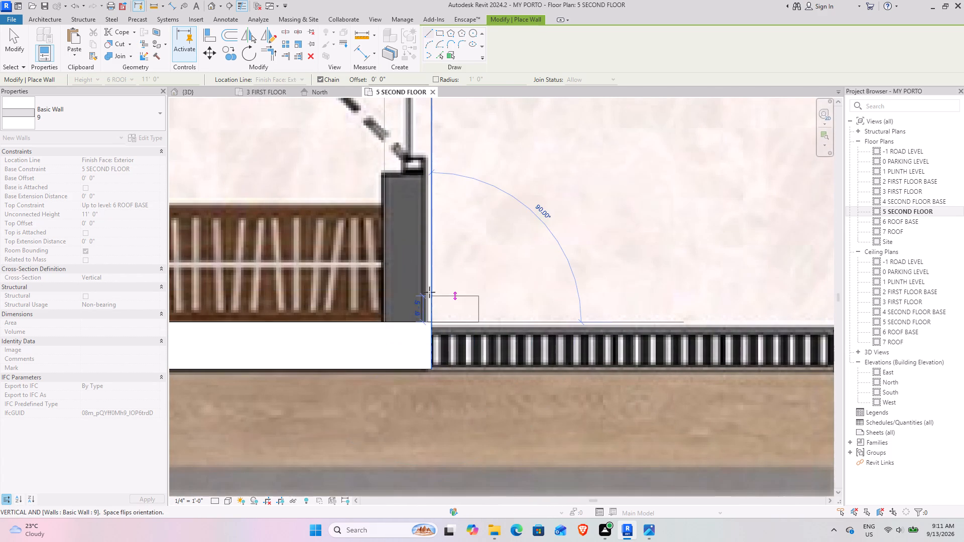
Draw a Basic Wall 9 between the closet and toilet and the master bedroom, ending at the outer window wall's inner face.
key(space)
scroll(419, 191, down, 5)
middle_drag(420, 182, 426, 438)
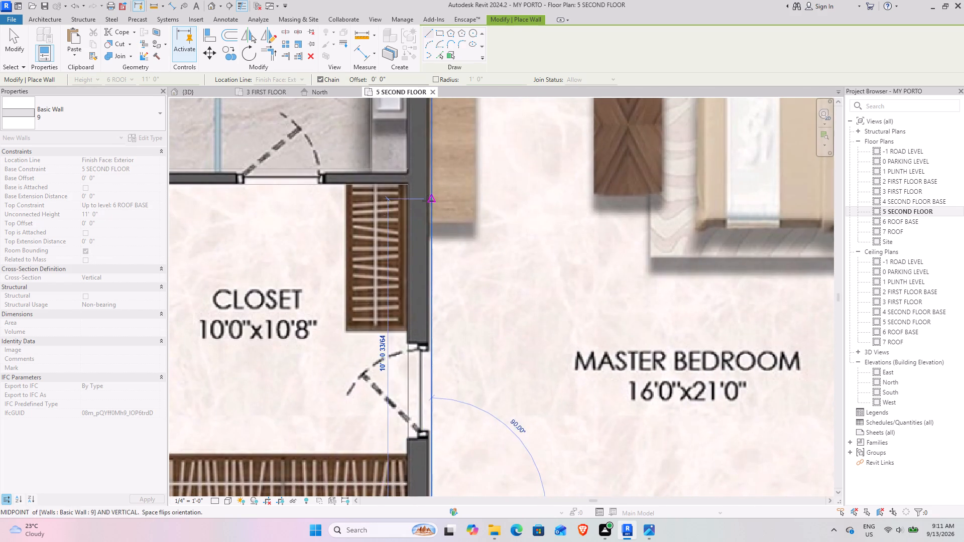
middle_drag(427, 206, 429, 468)
middle_drag(419, 228, 431, 400)
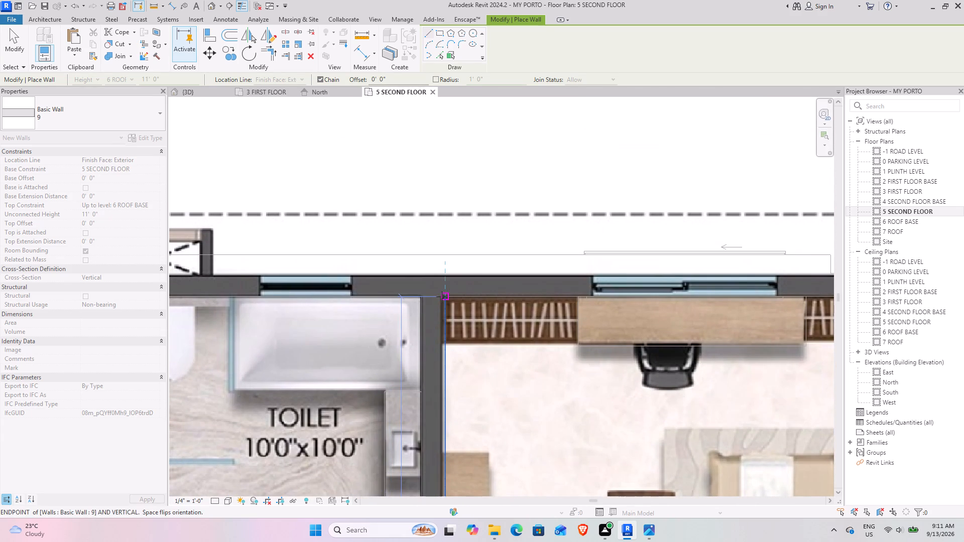
click(442, 297)
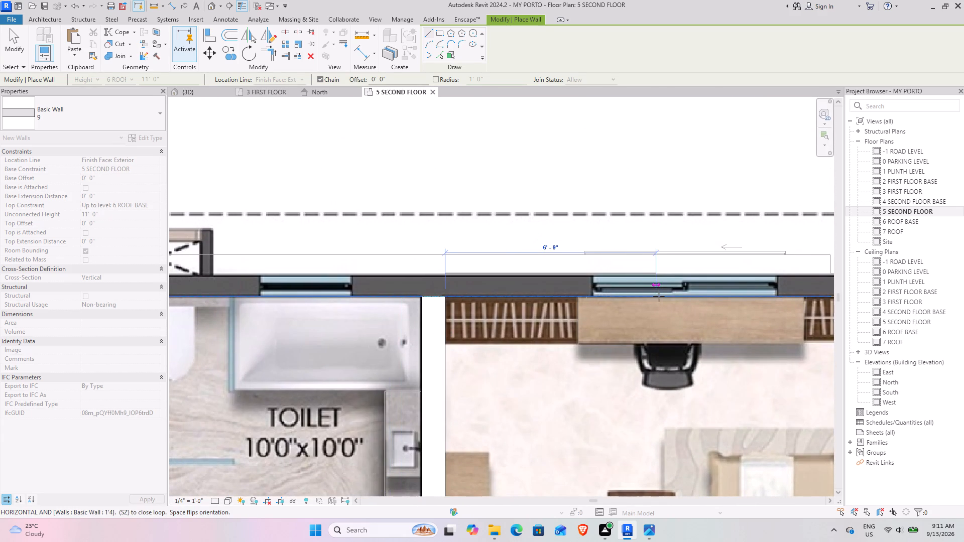
Continue the Basic Wall 9 about 16'-2" along the master bedroom's window wall, turning the corner for 7'-11 1/2" behind the bed.
middle_drag(659, 296, 196, 374)
click(476, 377)
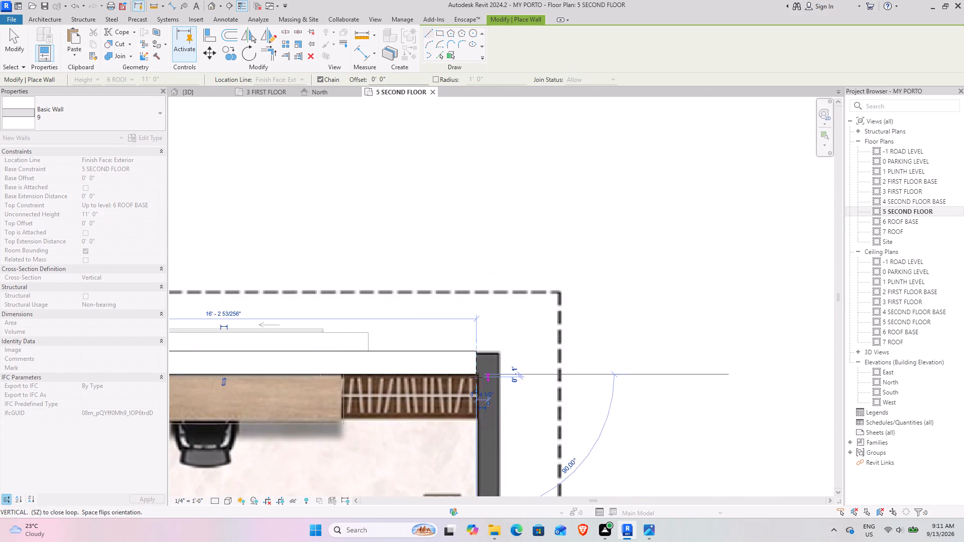
middle_drag(483, 416, 440, 199)
middle_drag(446, 398, 431, 340)
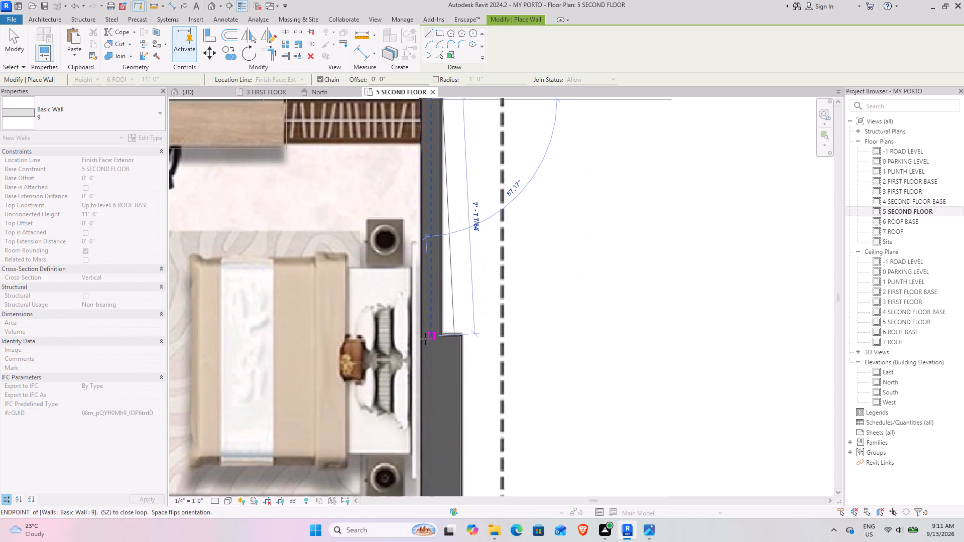
click(417, 337)
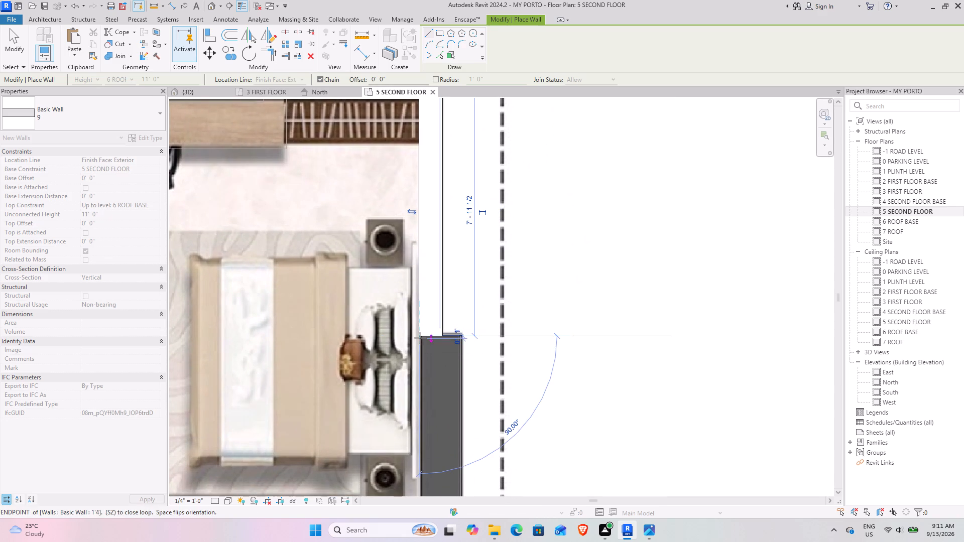
key(Escape)
Draw a Basic Wall 1'4 along the master bedroom's outer side, from the 9 wall's end beside the bed to the lounge corner.
click(119, 118)
scroll(61, 186, up, 4)
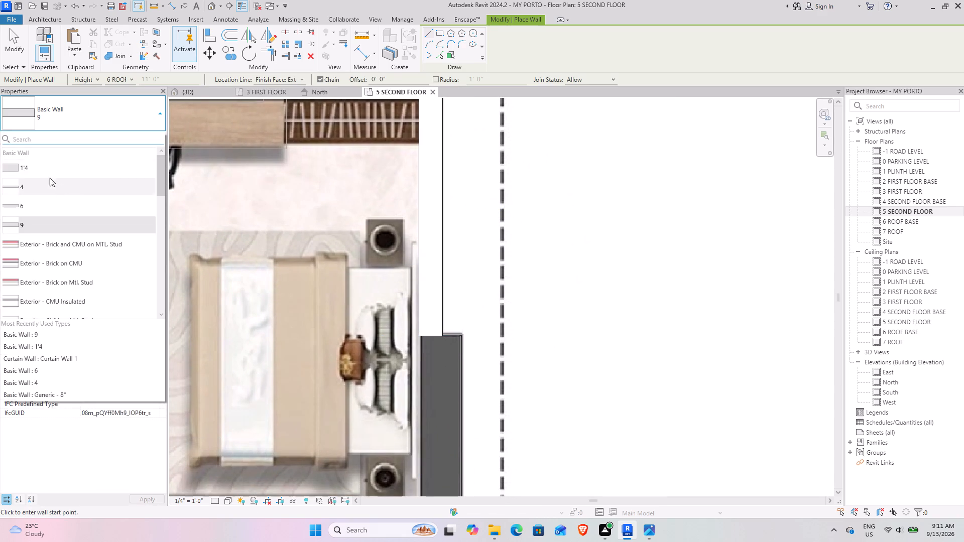
click(44, 174)
click(422, 339)
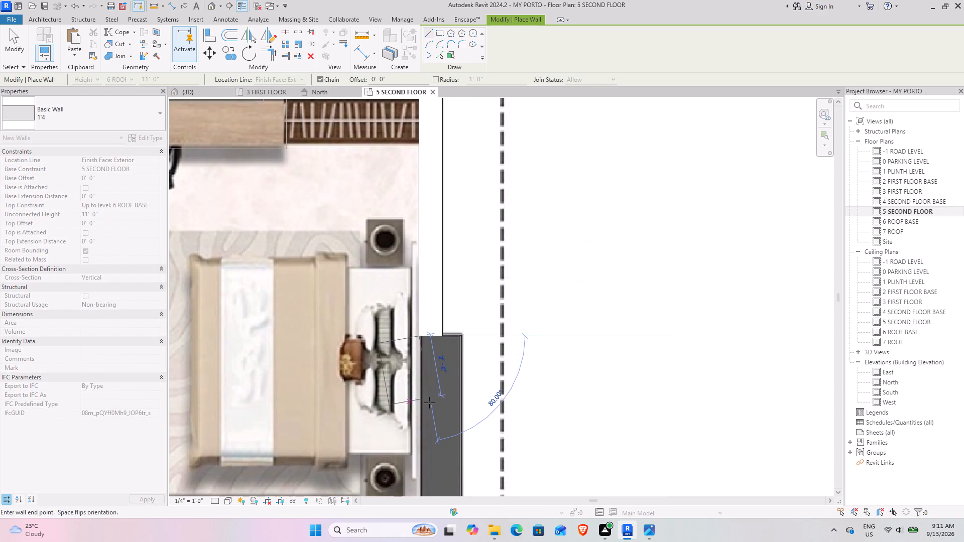
scroll(429, 404, down, 4)
middle_drag(429, 406, 389, 184)
key(space)
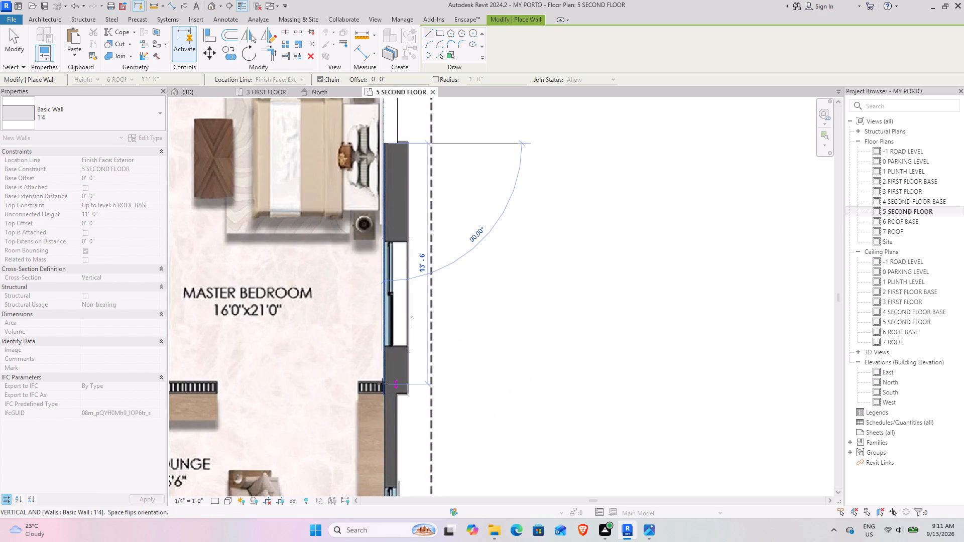
middle_drag(382, 384, 349, 228)
scroll(356, 230, up, 8)
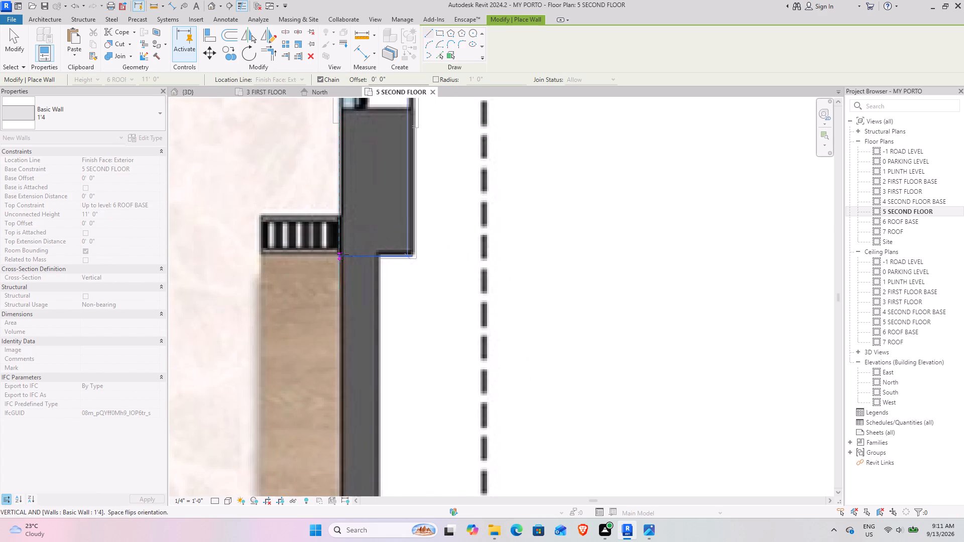
click(345, 251)
key(Escape)
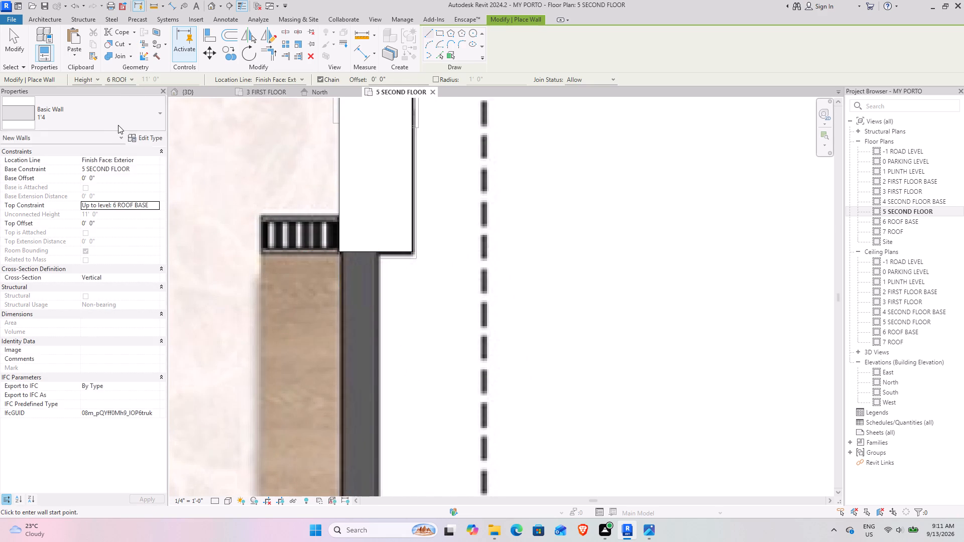
Draw a Basic Wall 9 along the lounge's outer side, from the end of the 1'4 wall to the staircase wall.
click(116, 124)
click(31, 224)
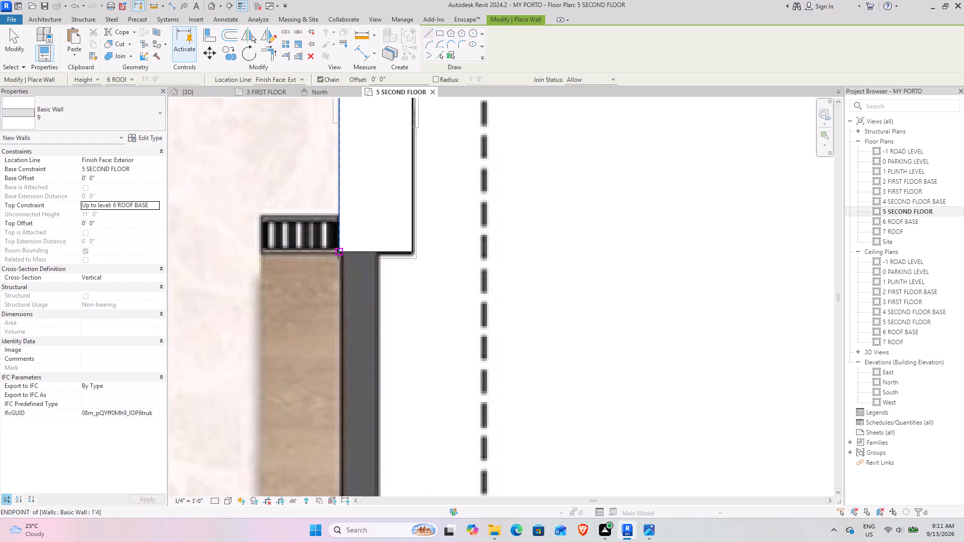
click(338, 253)
key(space)
scroll(349, 323, down, 5)
middle_drag(346, 357, 324, 144)
middle_drag(309, 397, 306, 178)
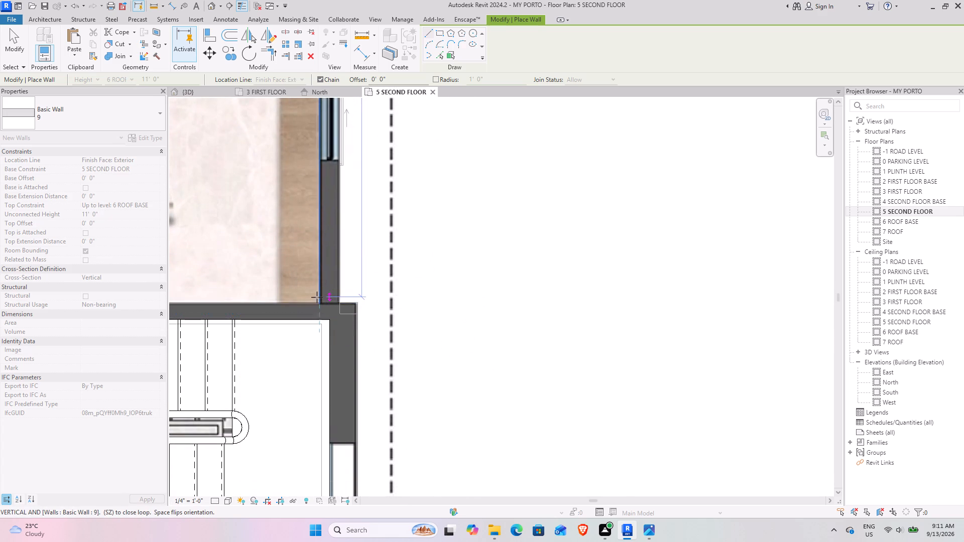
scroll(319, 299, up, 8)
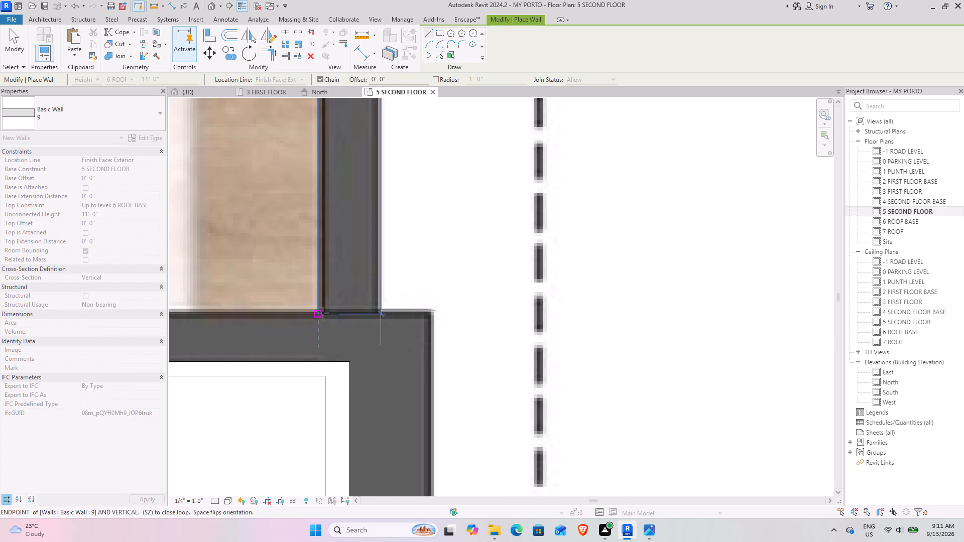
click(323, 313)
key(Escape)
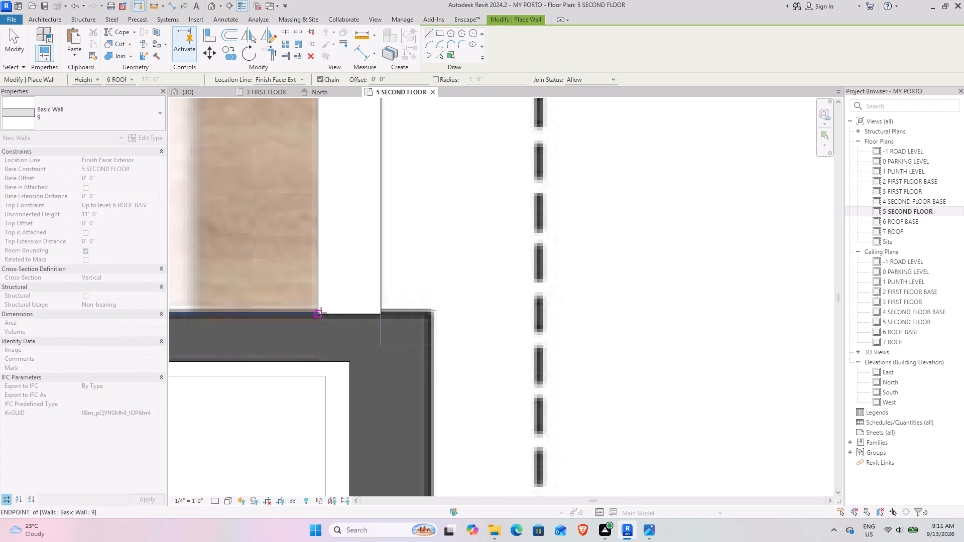
Draw a Basic Wall 1'4 about 9'-4" long along the staircase's outer side, from the floor corner to the powder room.
click(58, 126)
scroll(64, 203, up, 4)
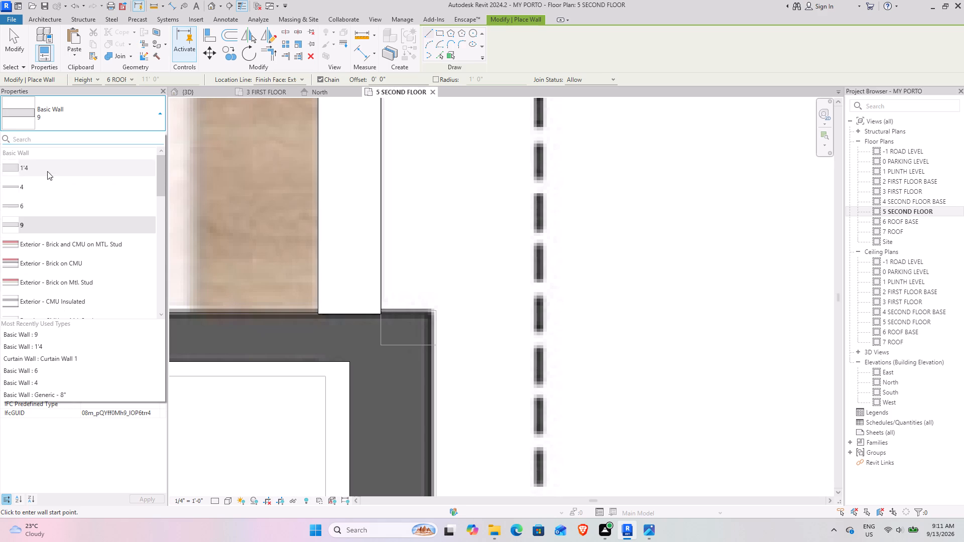
click(47, 171)
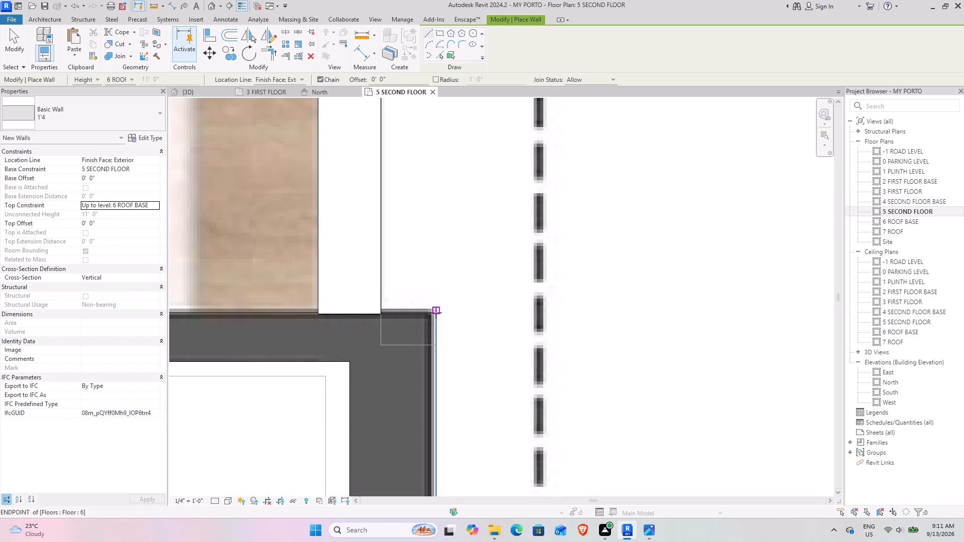
click(436, 313)
scroll(449, 410, down, 3)
middle_drag(441, 409, 439, 406)
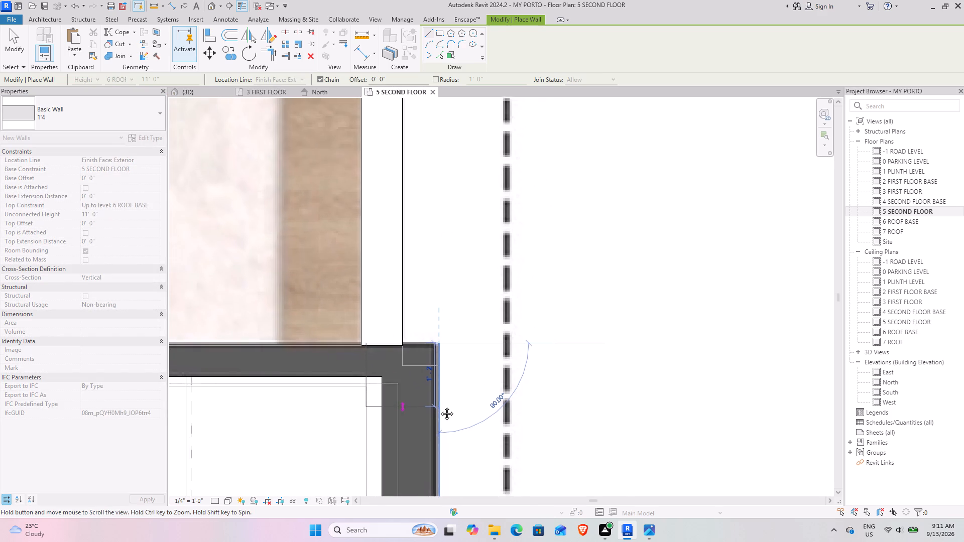
middle_drag(439, 406, 377, 222)
scroll(384, 330, down, 2)
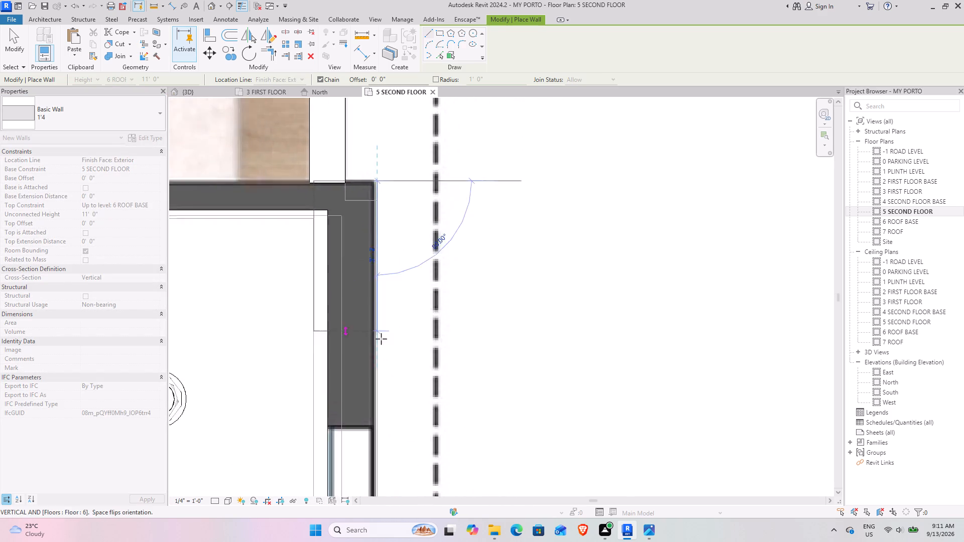
scroll(381, 339, down, 5)
middle_drag(380, 357, 376, 207)
scroll(376, 290, up, 3)
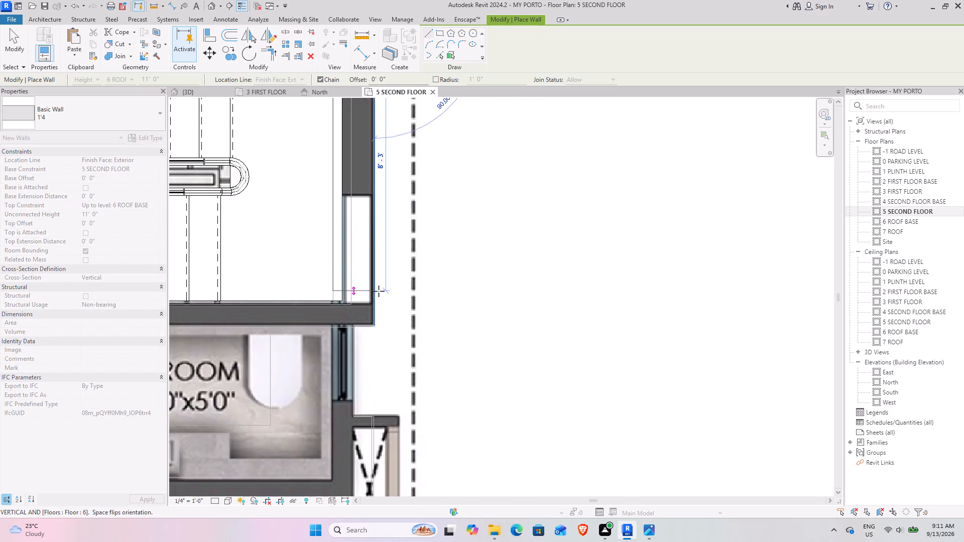
scroll(379, 291, up, 3)
click(367, 343)
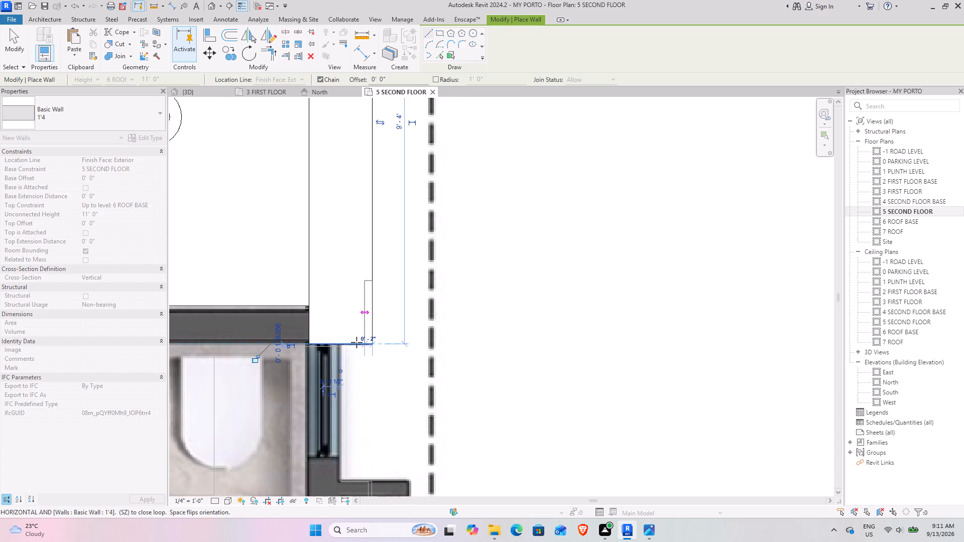
key(Escape)
Draw a Basic Wall 9 from the staircase's 1'4 wall past the powder room and shaft to the outer edge of the deck.
click(97, 117)
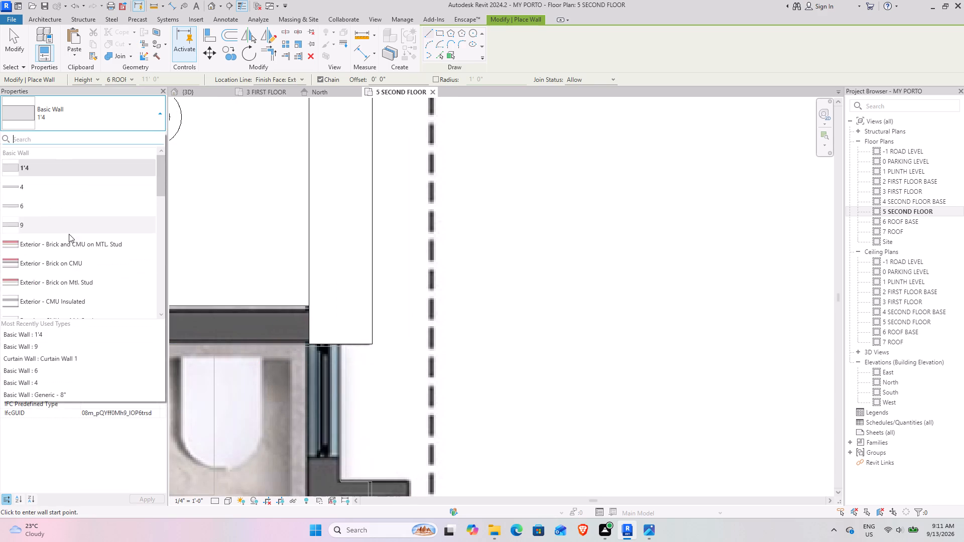
click(29, 221)
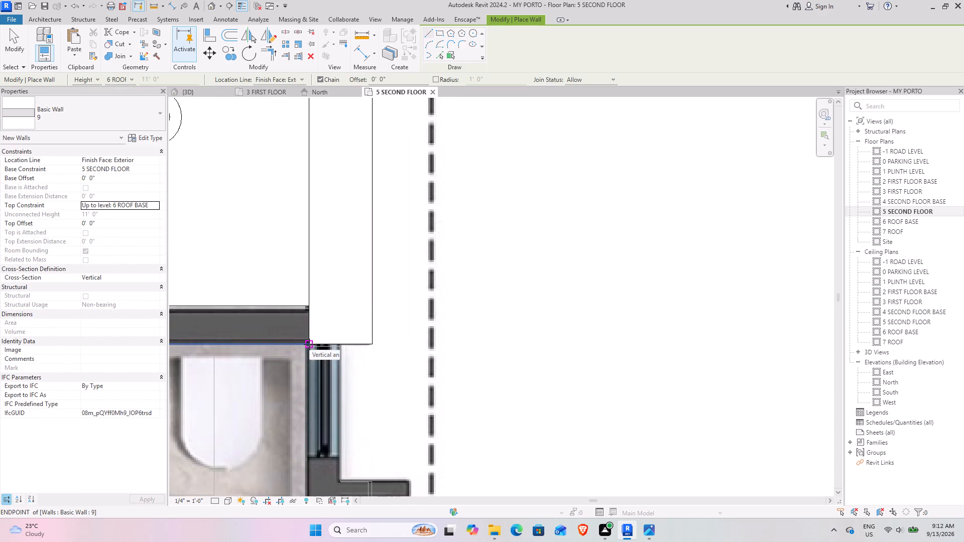
scroll(309, 344, up, 10)
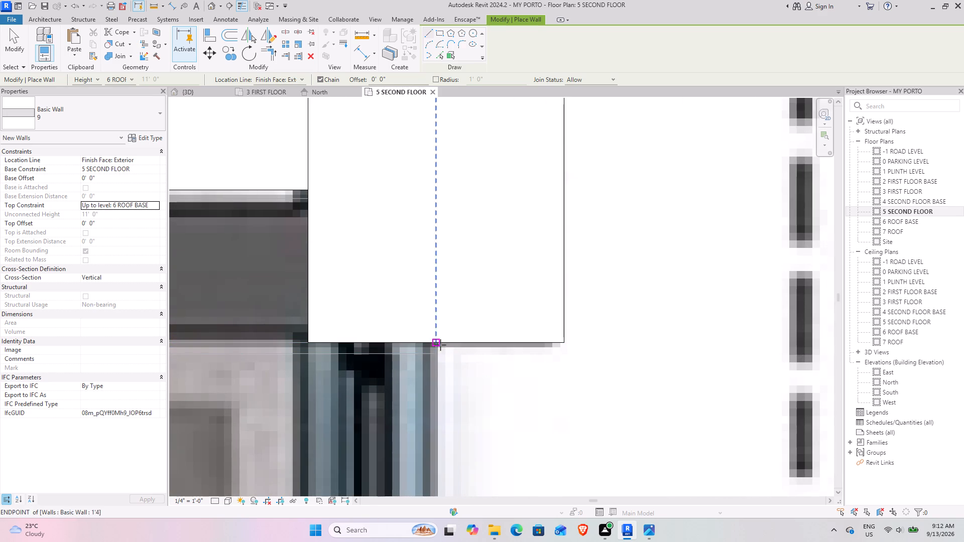
click(435, 344)
scroll(416, 404, down, 4)
middle_drag(422, 416, 402, 135)
middle_drag(427, 349, 426, 130)
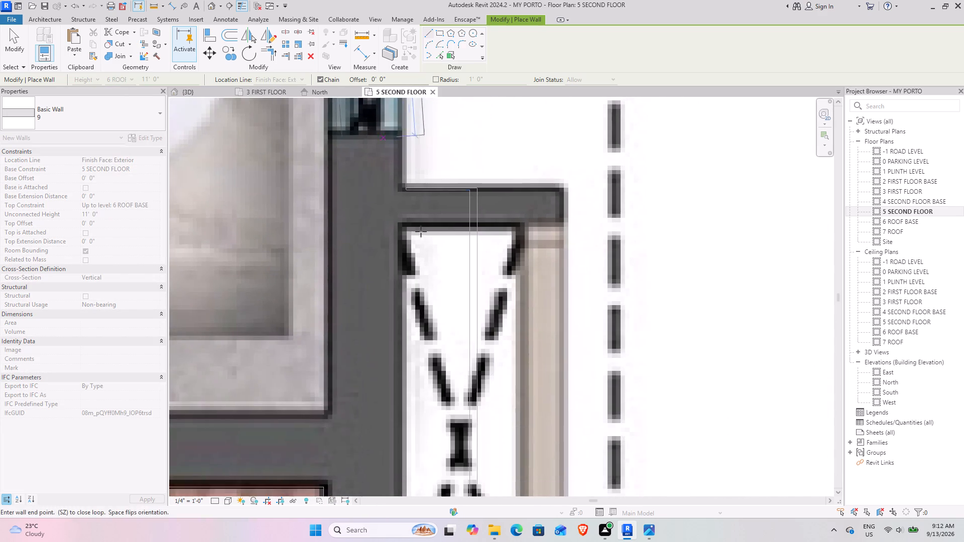
scroll(420, 293, down, 11)
middle_drag(415, 354, 402, 172)
scroll(403, 251, up, 2)
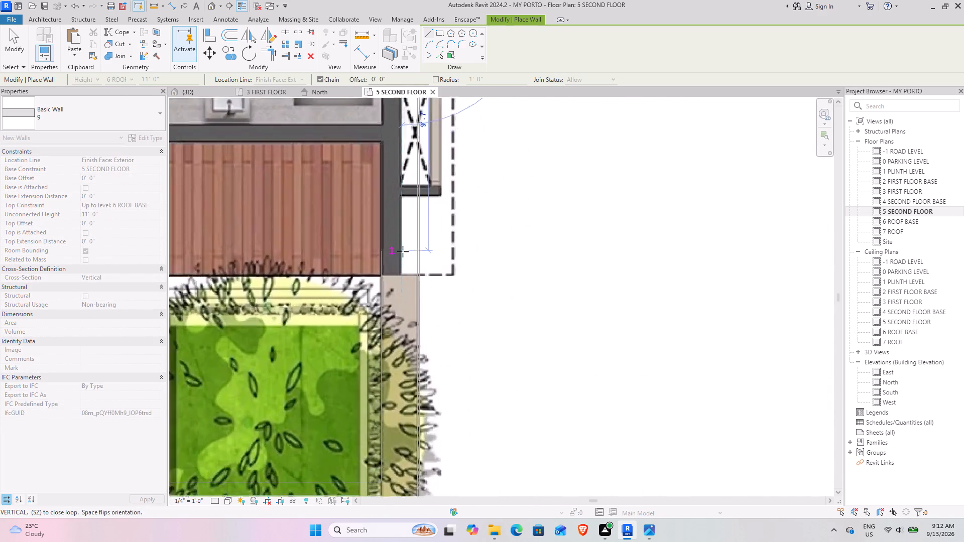
scroll(403, 251, up, 6)
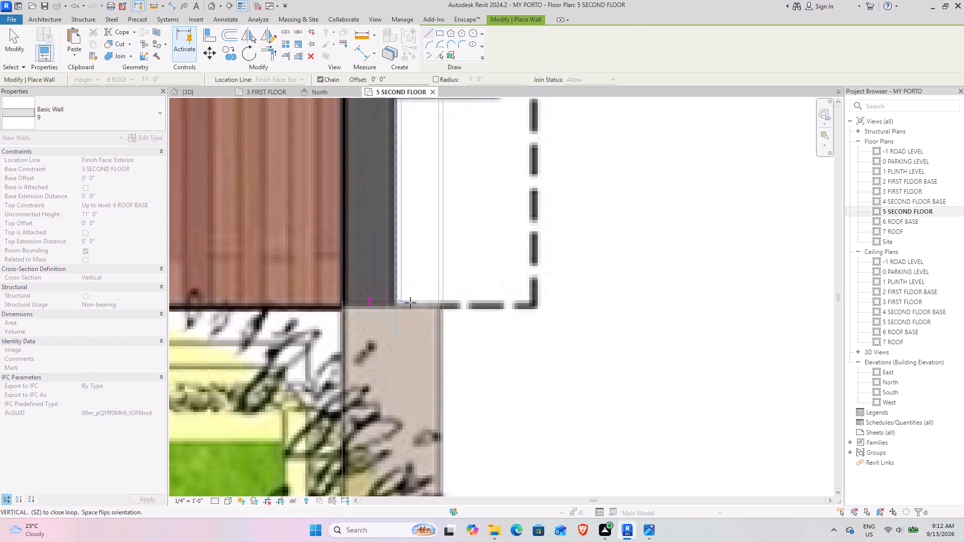
click(408, 307)
key(Escape)
Draw a Basic Wall 9 along the deck side of the powder room, lift and lobby, ending at the lobby's far outer corner.
scroll(339, 187, down, 10)
middle_drag(303, 166, 463, 334)
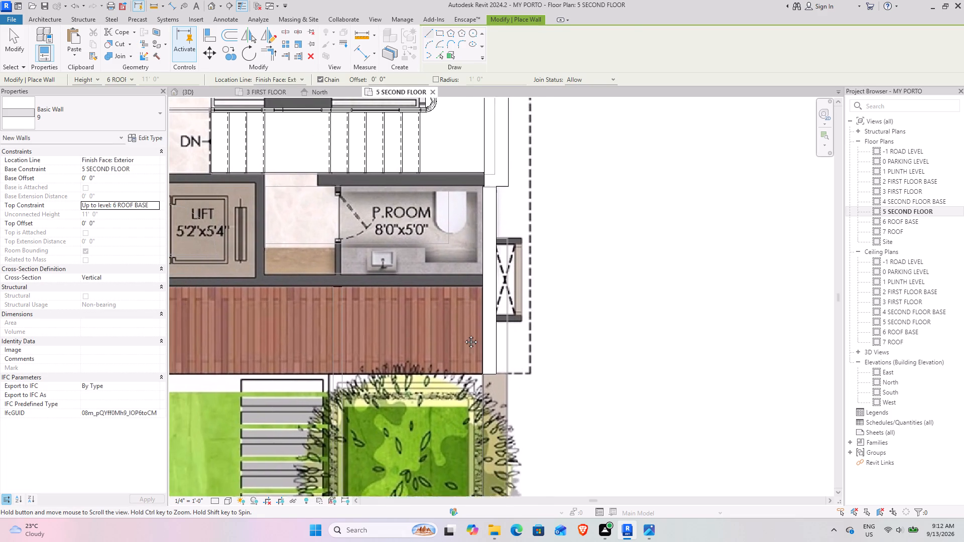
middle_drag(463, 334, 516, 367)
scroll(535, 329, up, 9)
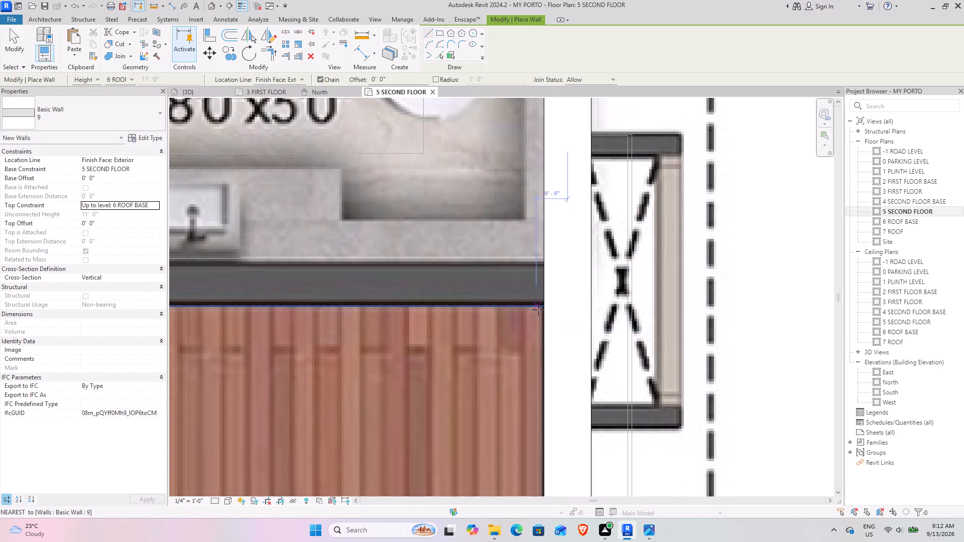
click(547, 304)
scroll(347, 290, down, 8)
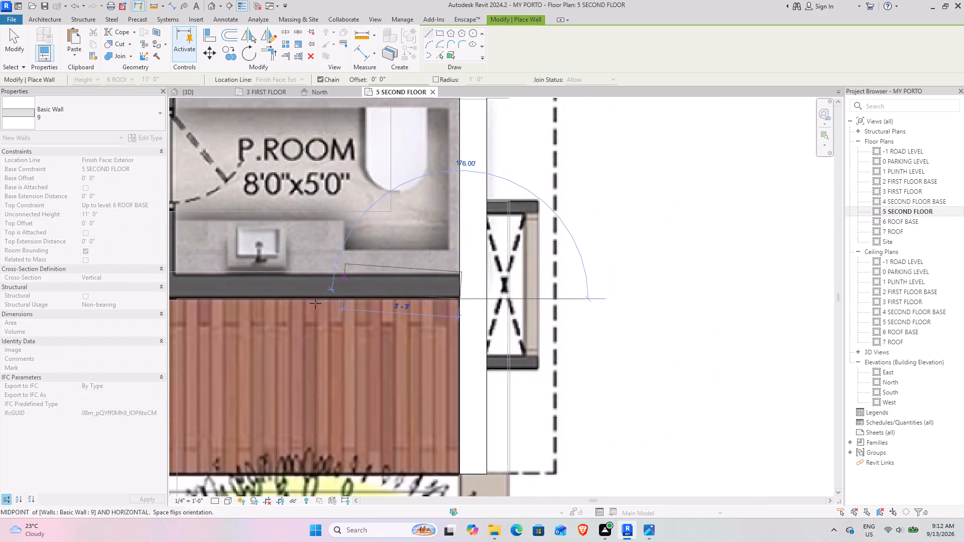
middle_drag(313, 306, 662, 328)
middle_drag(333, 325, 856, 351)
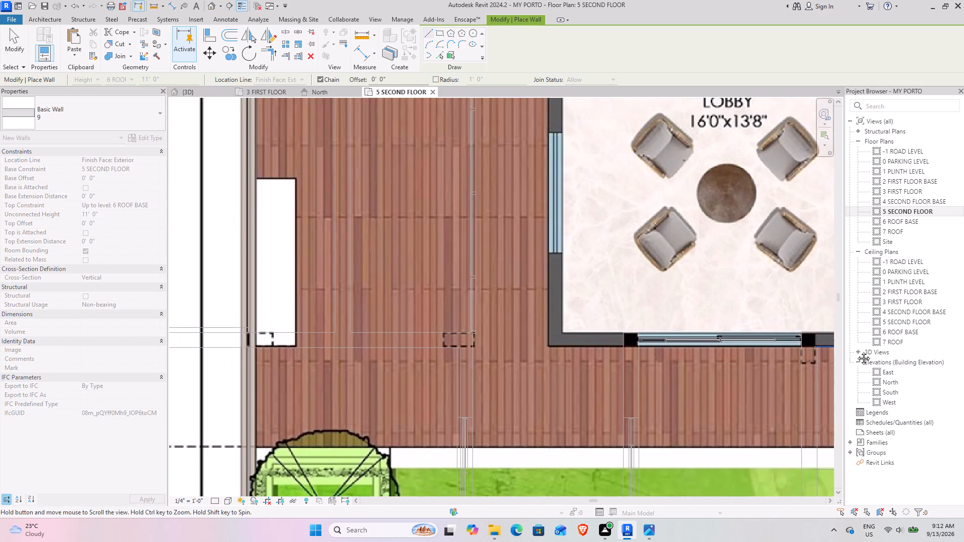
middle_drag(856, 351, 773, 339)
scroll(505, 329, up, 9)
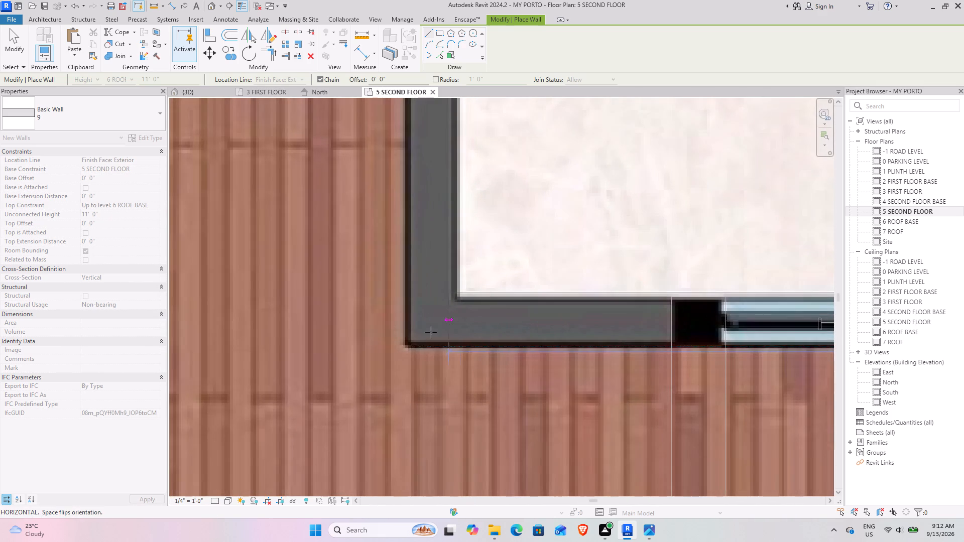
click(408, 335)
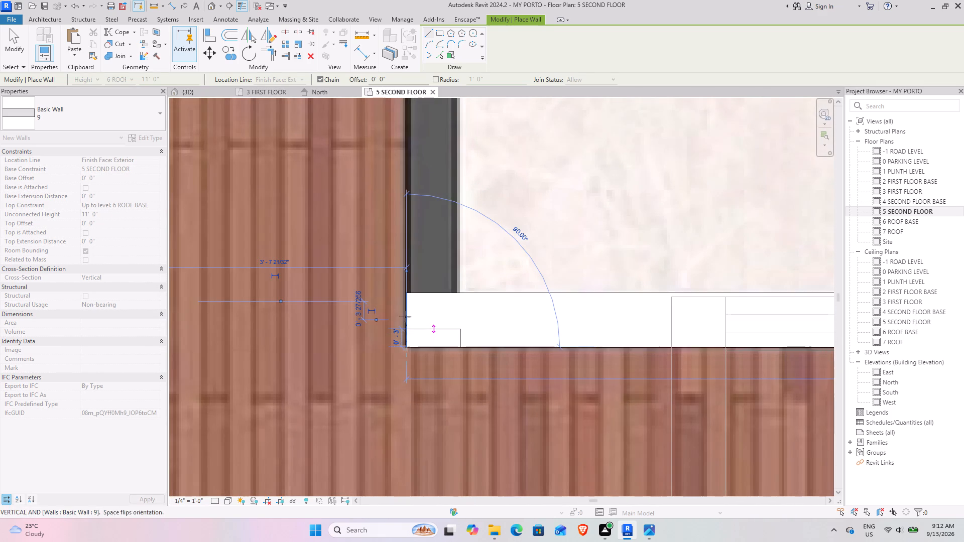
Draw a Basic Wall 9 from the lobby's outer corner along the deck and outdoor bar, ending at the home theatre wall.
scroll(411, 165, down, 5)
middle_drag(412, 158, 417, 459)
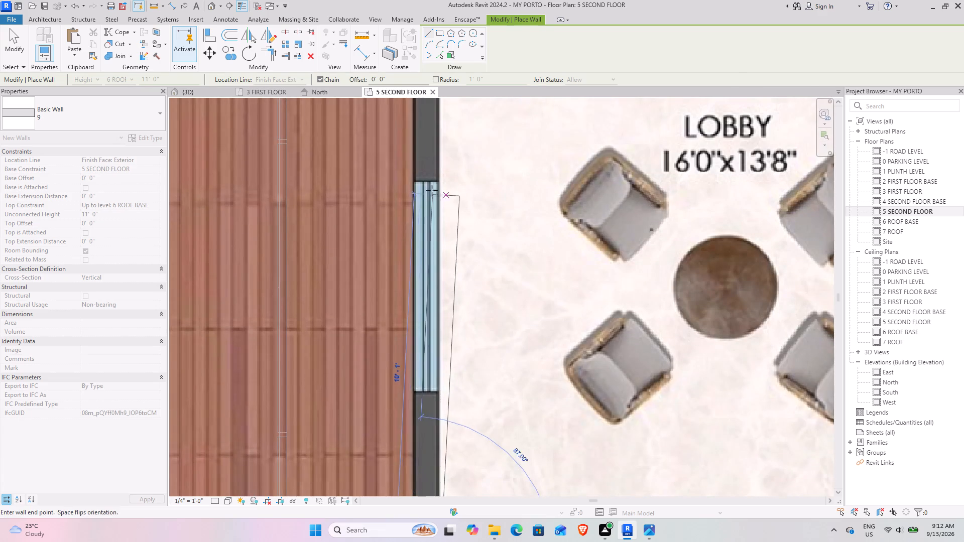
middle_drag(431, 190, 457, 479)
middle_drag(451, 182, 469, 449)
middle_drag(460, 193, 463, 421)
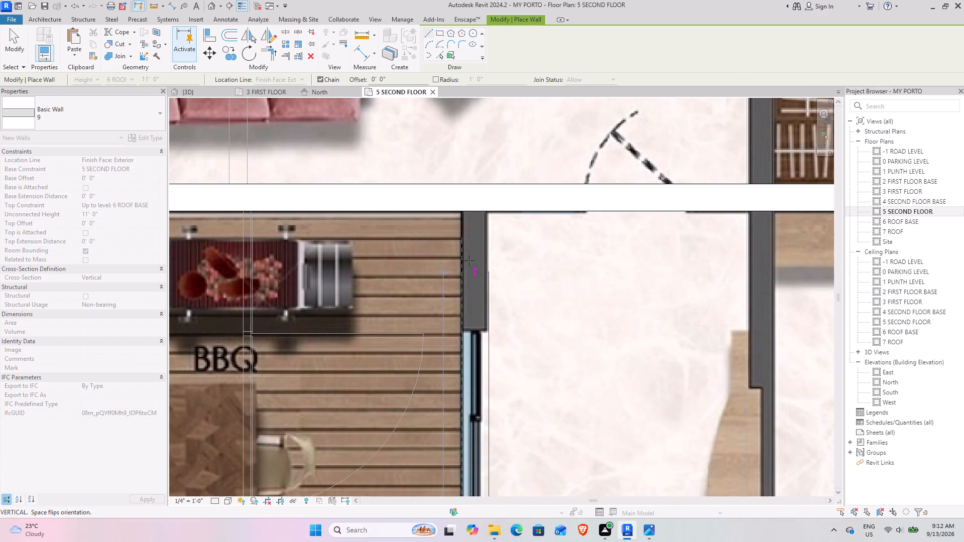
click(468, 212)
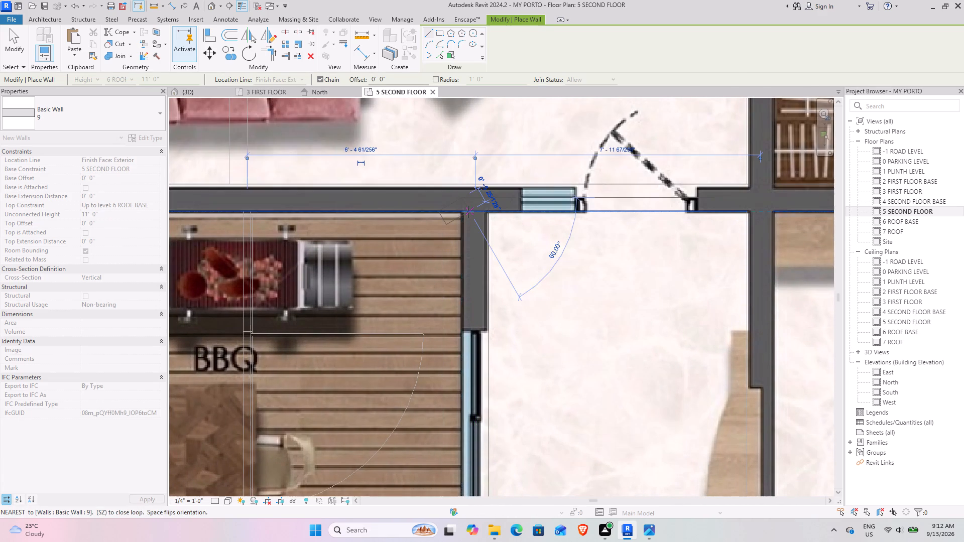
key(Escape)
Draw a Basic Wall 9 between the master lounge and the staircase, from the outer 1'4 wall to the lounge's corner at the lobby.
scroll(468, 212, down, 5)
middle_drag(641, 250, 489, 156)
middle_drag(507, 391, 402, 252)
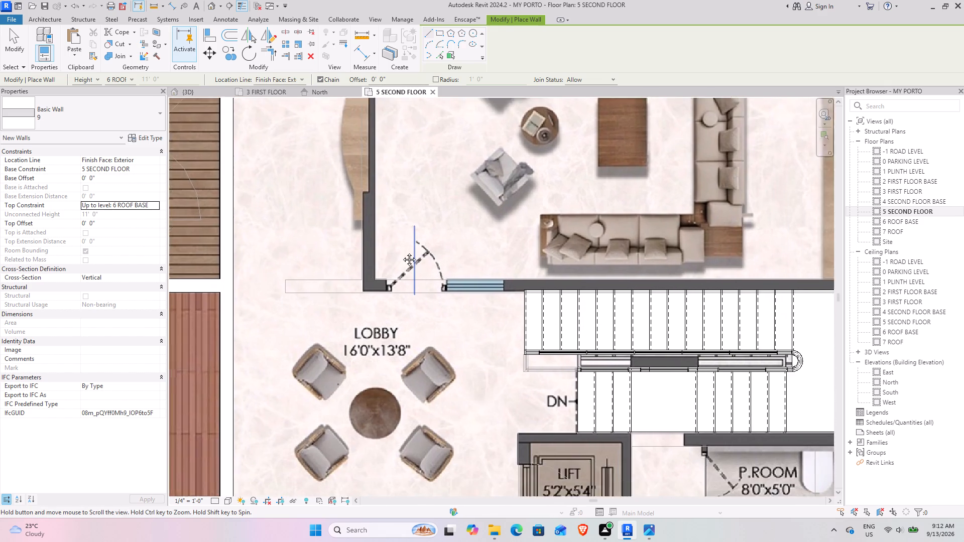
middle_drag(402, 252, 240, 273)
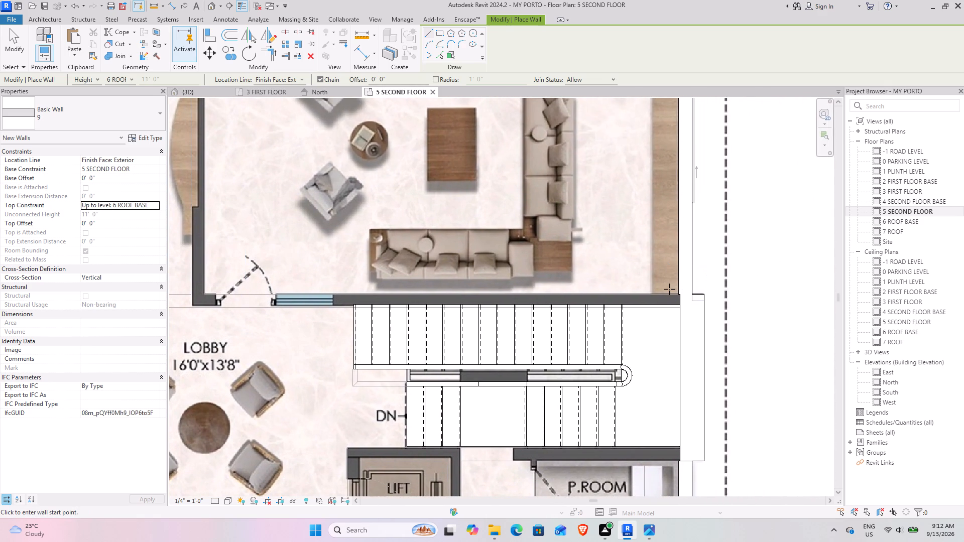
scroll(669, 289, up, 8)
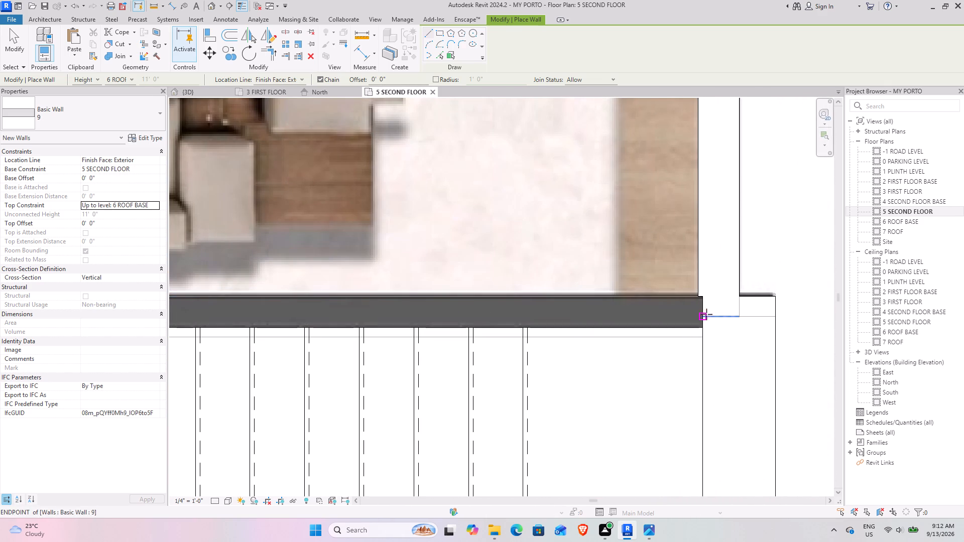
scroll(706, 298, up, 5)
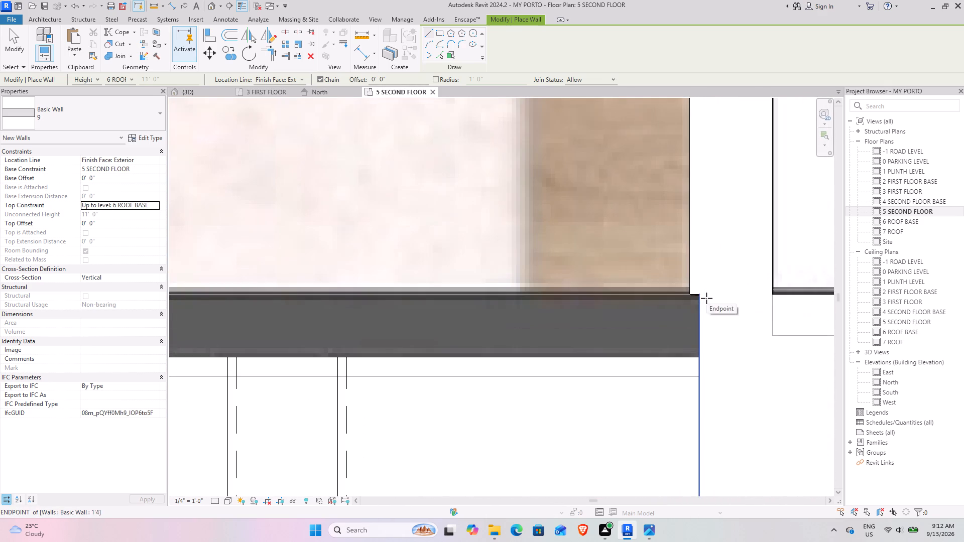
click(702, 298)
key(space)
scroll(437, 299, down, 4)
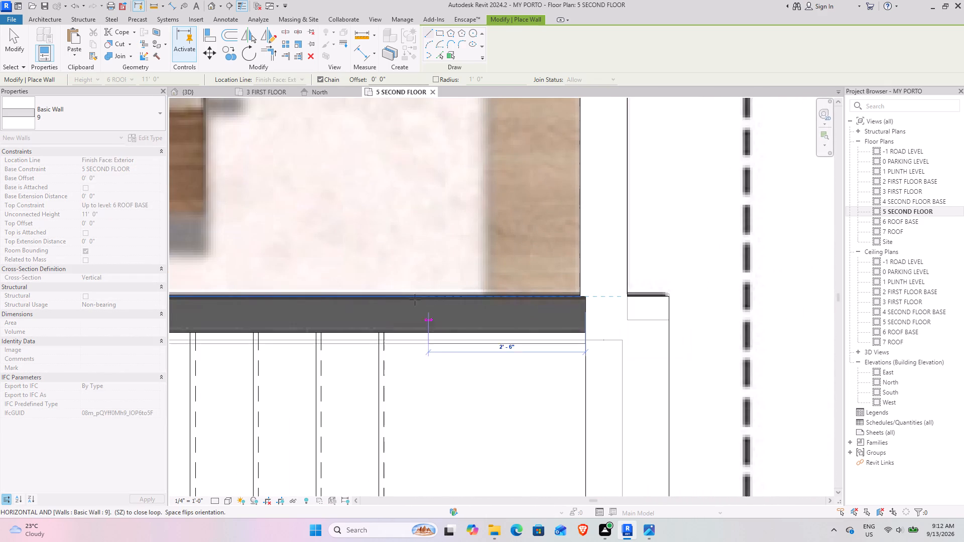
middle_drag(329, 296, 906, 326)
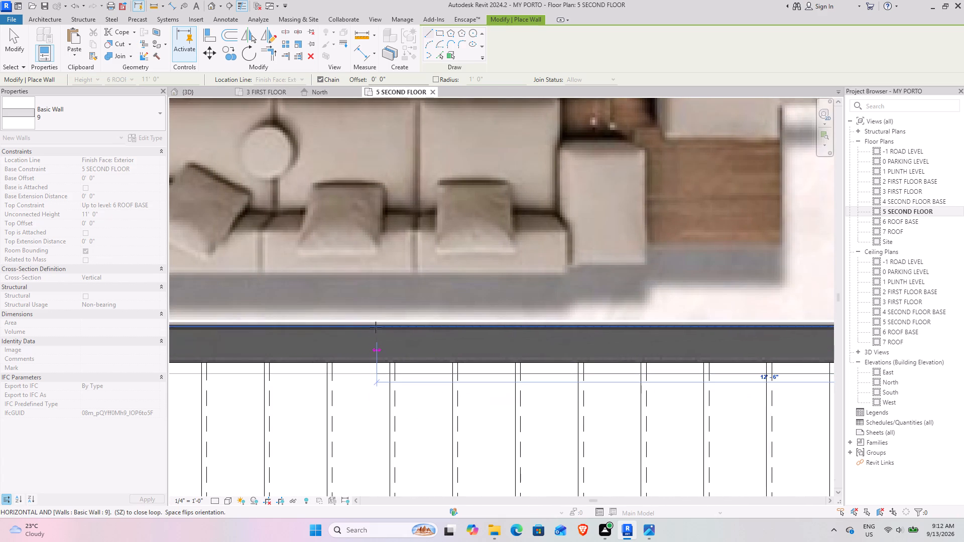
scroll(400, 330, down, 1)
middle_drag(418, 332, 940, 325)
middle_drag(321, 321, 352, 326)
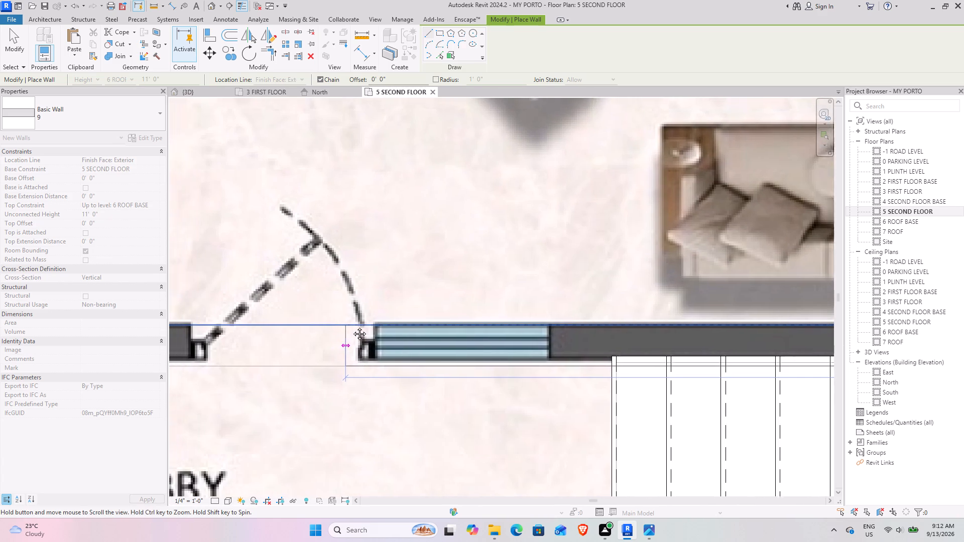
middle_drag(352, 326, 711, 326)
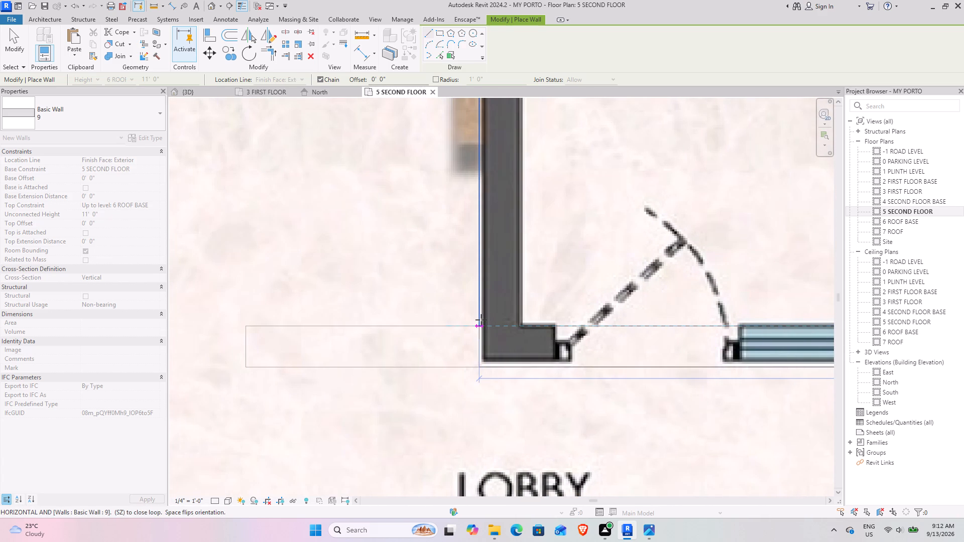
click(481, 320)
key(Escape)
Draw a Basic Wall 9 from the lounge's lobby corner past the closet and toilet to the outer edge beyond the home theatre.
click(522, 328)
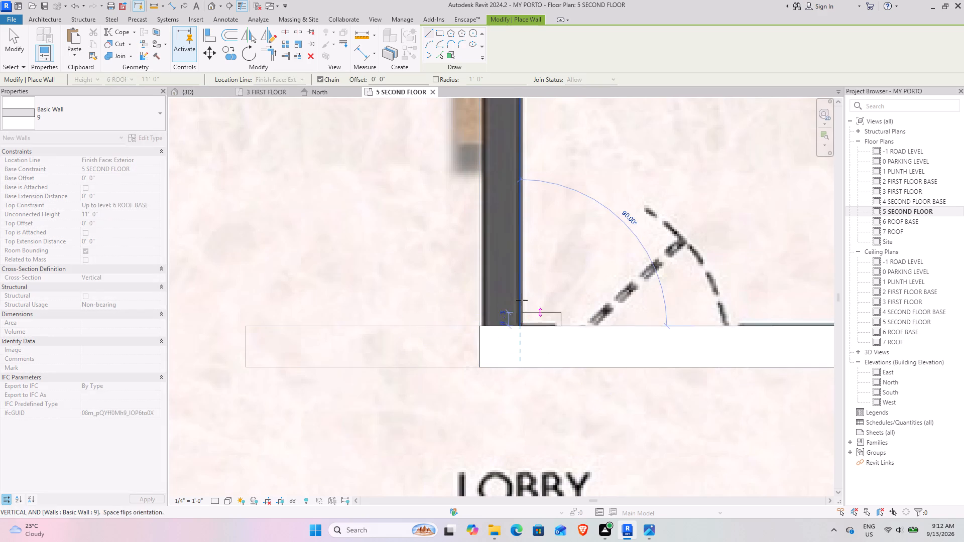
scroll(520, 262, down, 4)
middle_drag(518, 212, 523, 300)
key(space)
scroll(535, 234, down, 1)
middle_drag(535, 246, 533, 432)
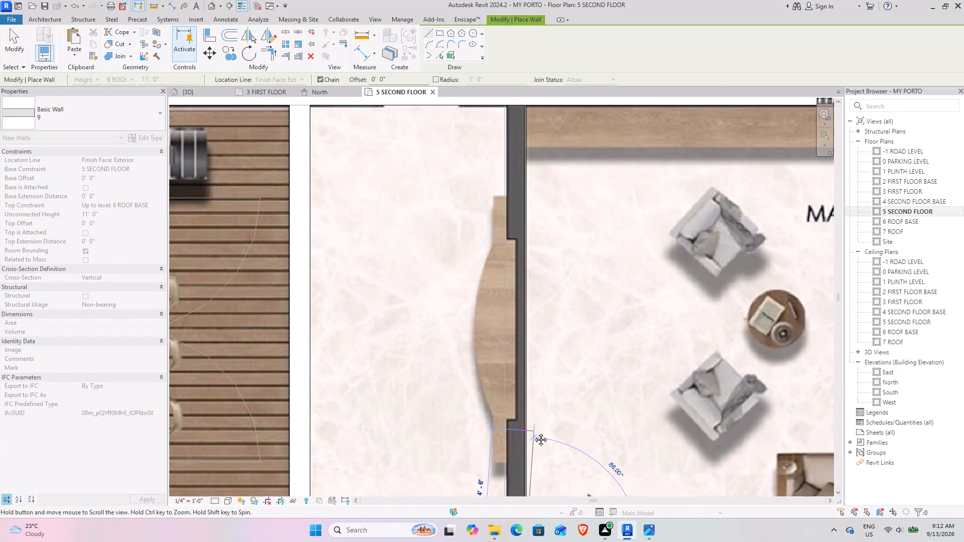
middle_drag(533, 432, 531, 432)
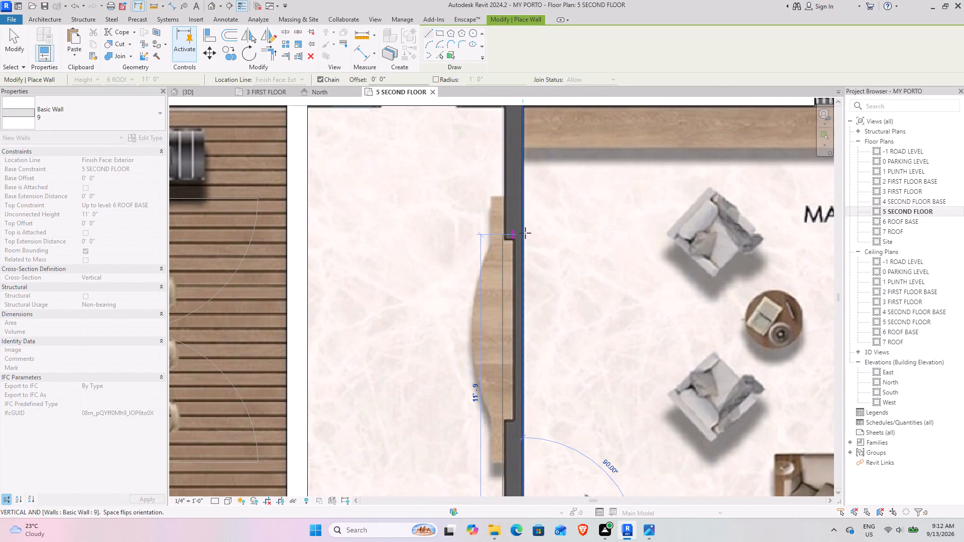
middle_drag(524, 234, 537, 308)
scroll(535, 305, down, 8)
middle_drag(535, 305, 517, 263)
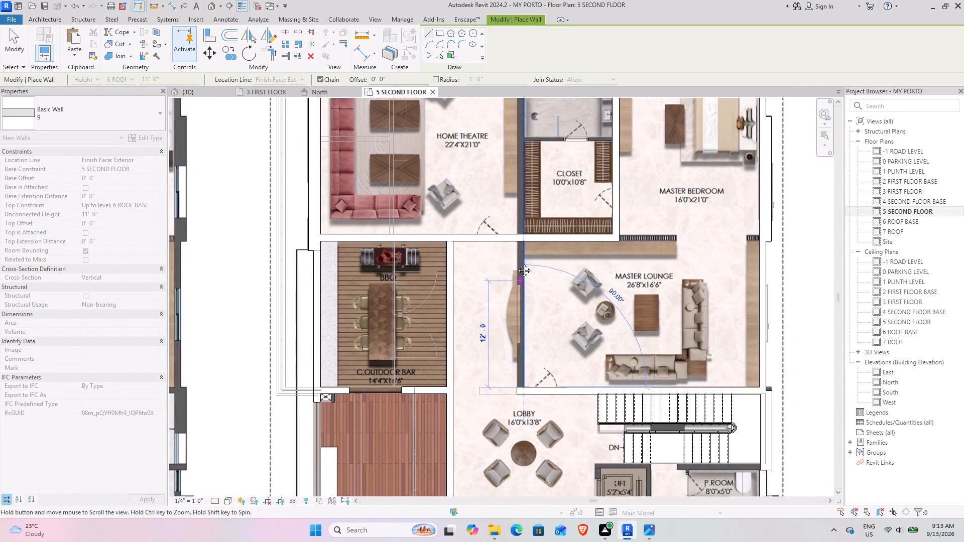
middle_drag(517, 263, 454, 268)
middle_drag(465, 198, 457, 411)
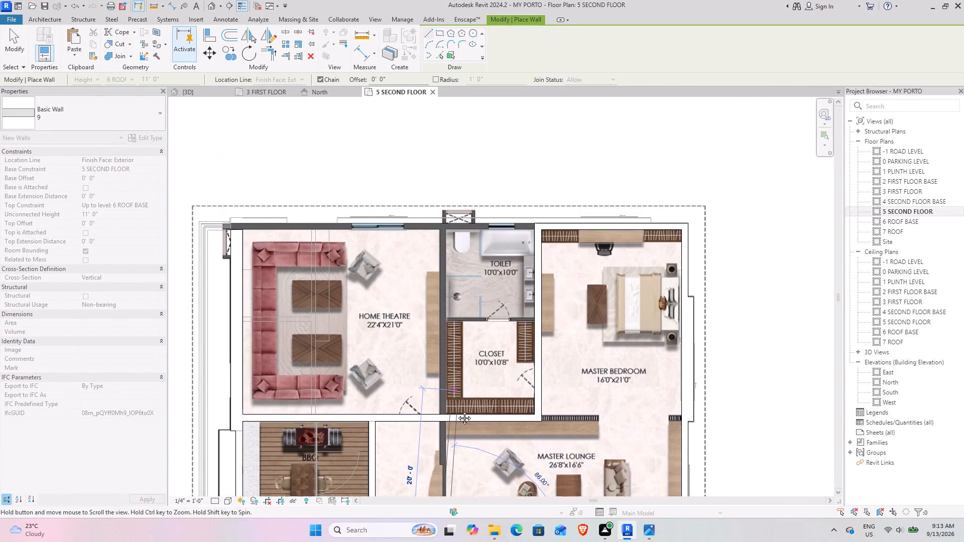
middle_drag(457, 411, 457, 418)
scroll(445, 252, up, 8)
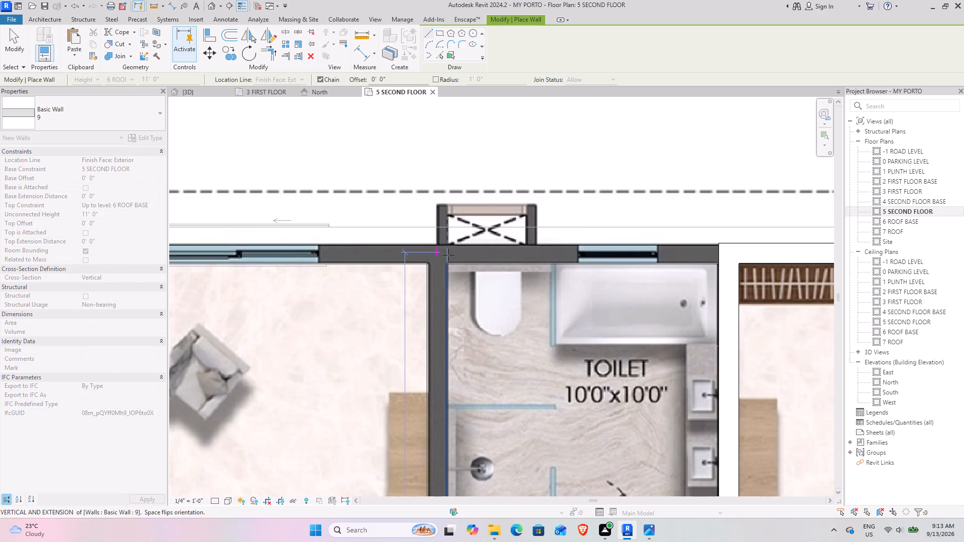
click(450, 265)
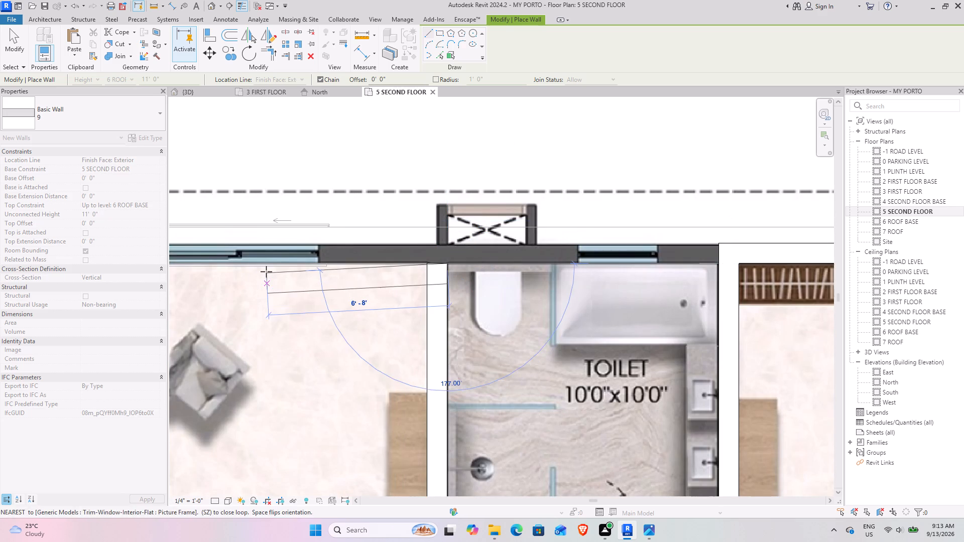
Draw a Basic Wall 9 along the home theatre's outer side, from the toilet partition to the theatre's far corner.
key(space)
middle_drag(266, 272, 693, 312)
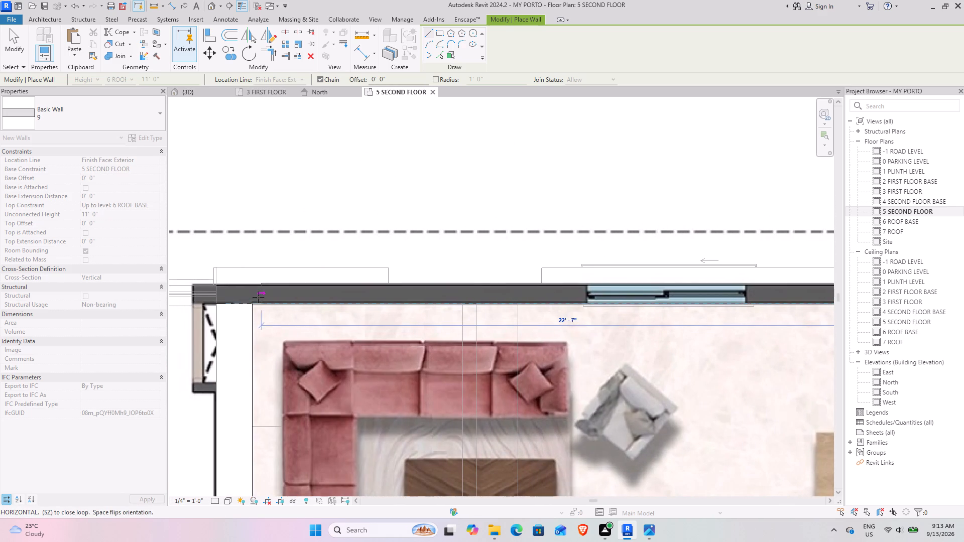
click(253, 302)
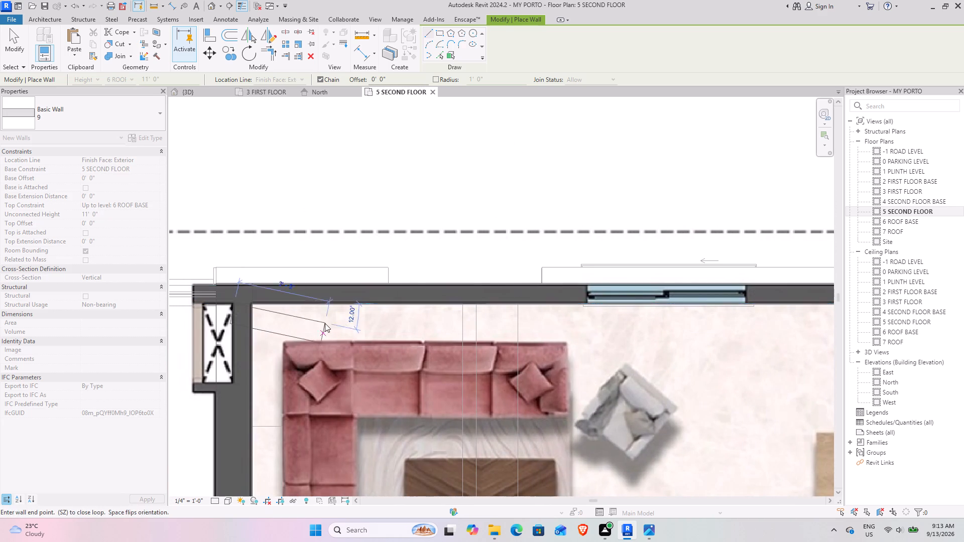
key(Escape)
Draw a 10'-0" Basic Wall 9 along the toilet's outer side, between the home theatre partition and the master bedroom wall.
middle_drag(576, 326, 0, 319)
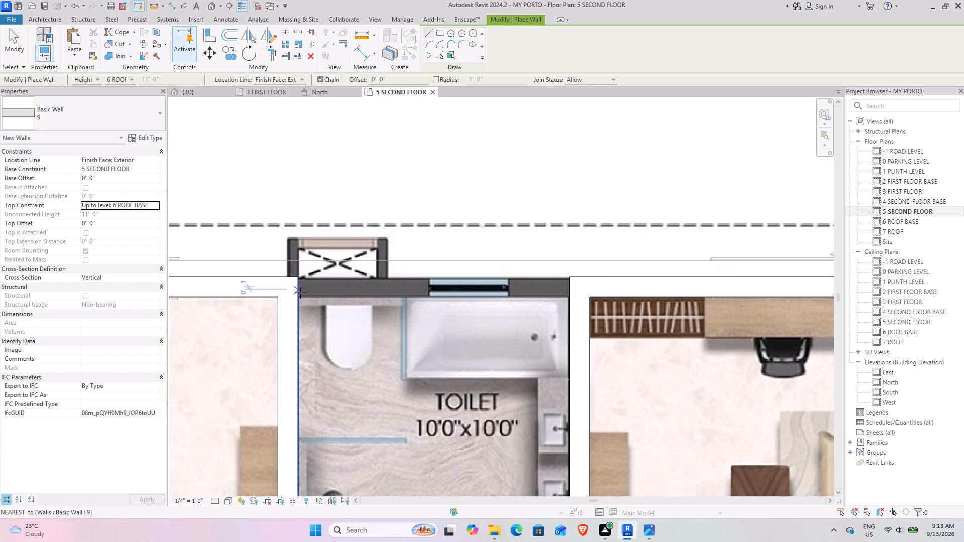
click(299, 298)
key(space)
click(572, 299)
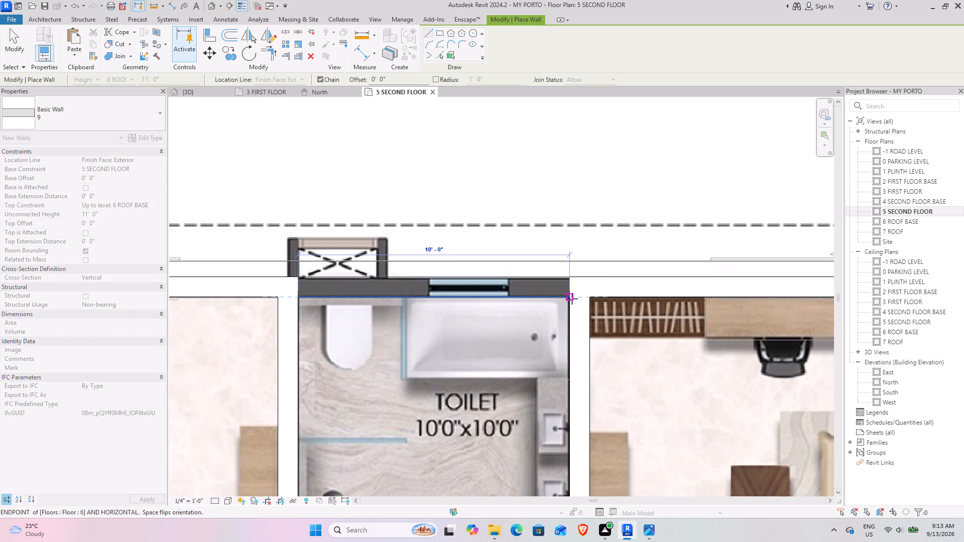
key(Escape)
Draw a Basic Wall 9 about 9 feet long between the staircase and the powder room, starting from the outer wall.
scroll(454, 377, down, 8)
middle_drag(456, 399, 435, 218)
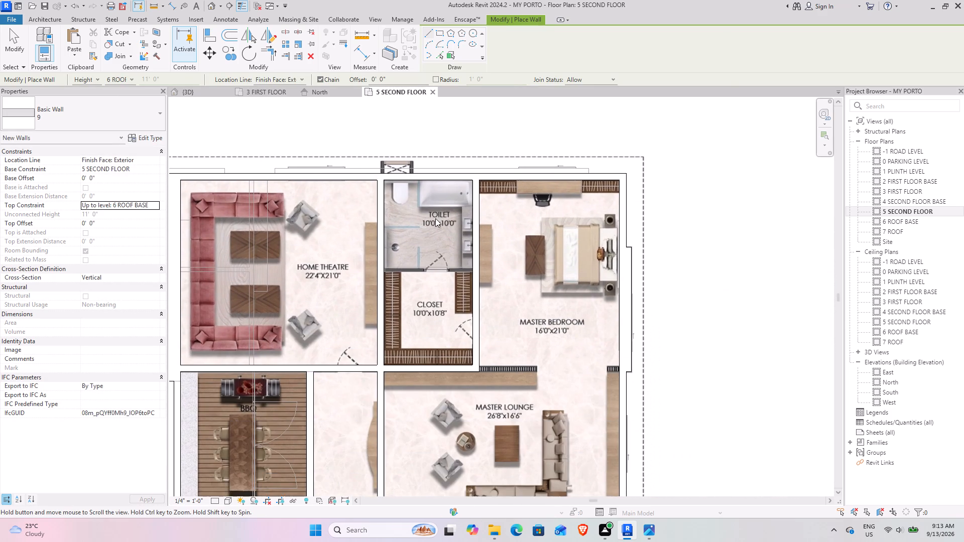
middle_drag(435, 218, 436, 219)
middle_drag(421, 327, 475, 129)
middle_drag(547, 381, 403, 304)
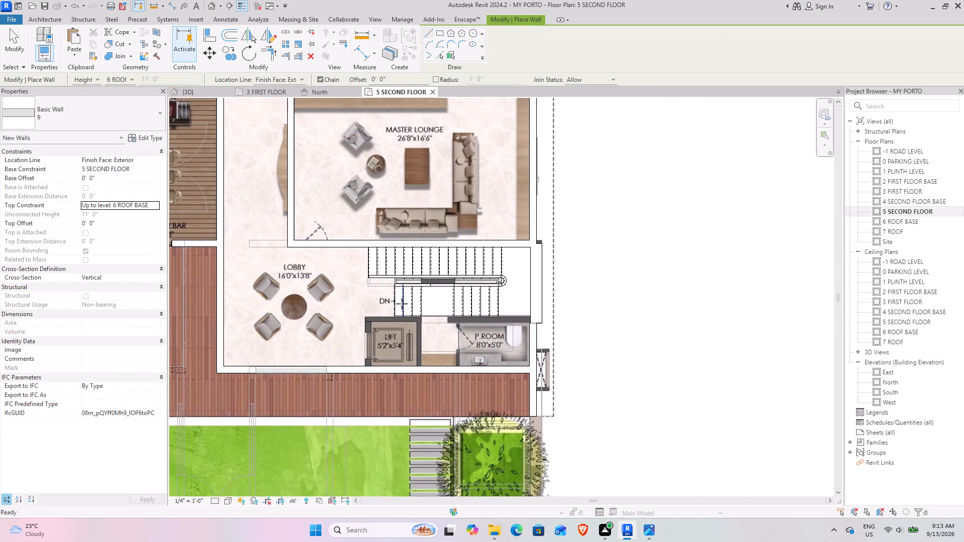
scroll(471, 344, up, 8)
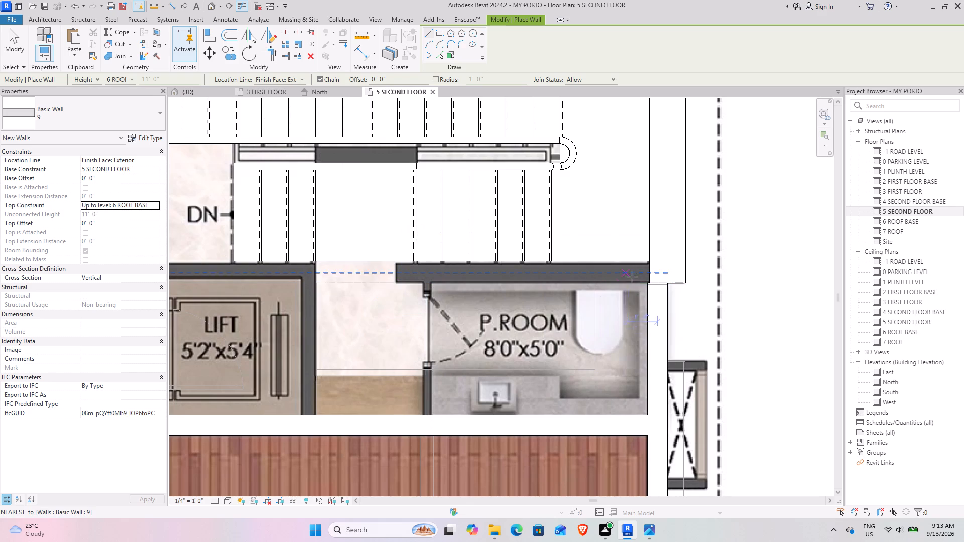
click(648, 281)
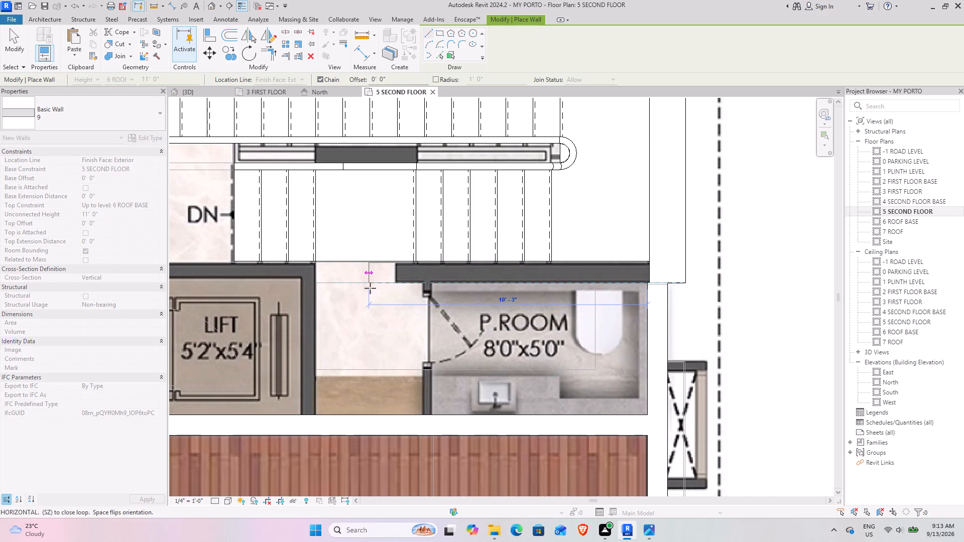
middle_drag(335, 288, 373, 288)
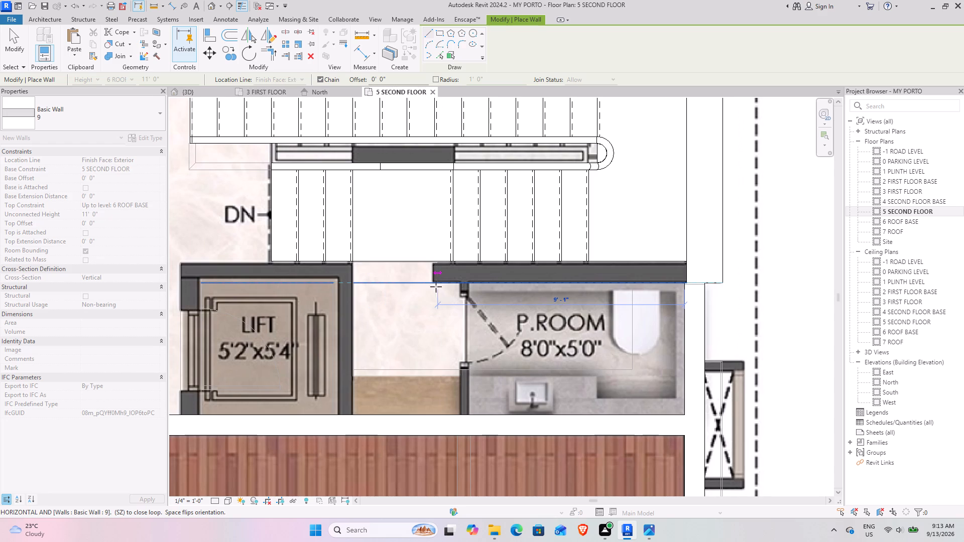
click(432, 286)
key(Escape)
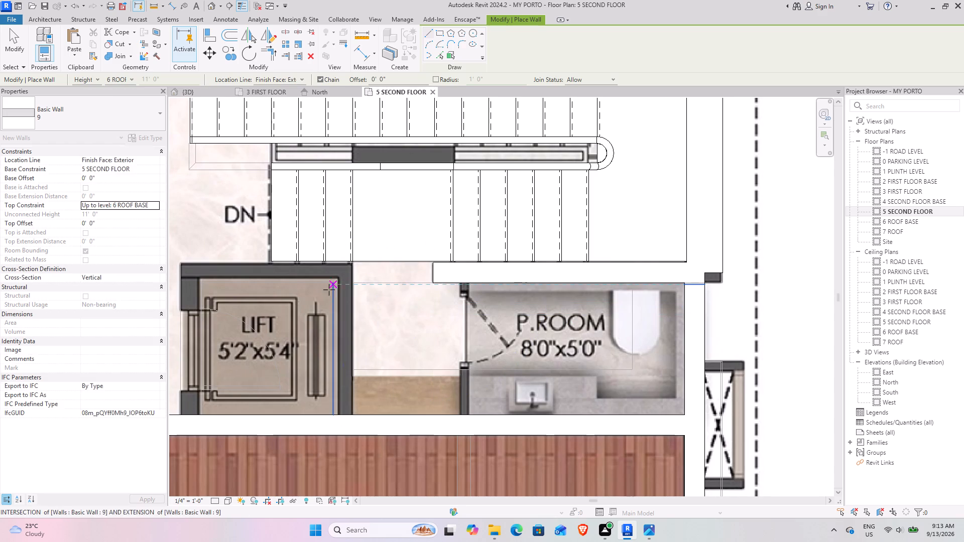
Enclose the lift with three chained Basic Wall 9 segments along its door side, staircase side and passage side, meeting the deck wall.
middle_drag(340, 296, 439, 289)
scroll(295, 381, up, 5)
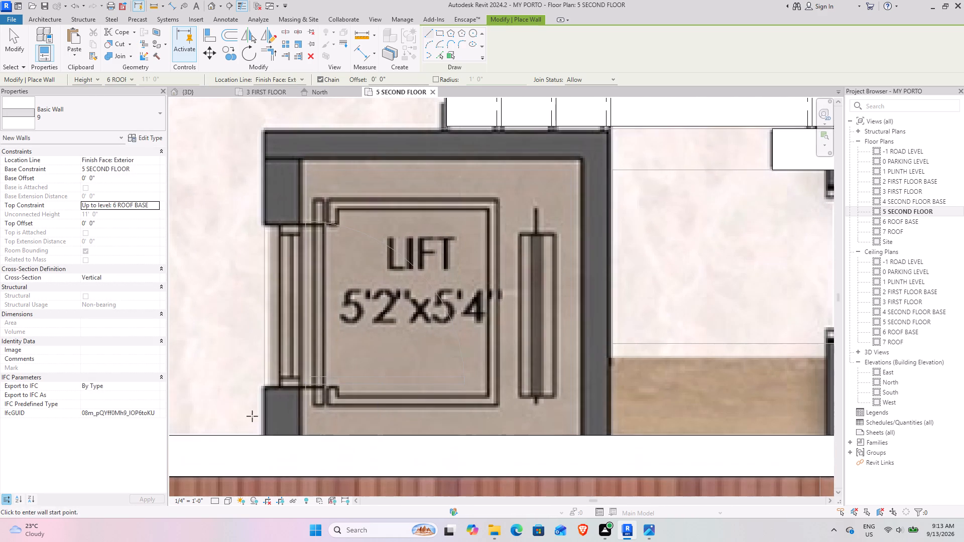
click(263, 437)
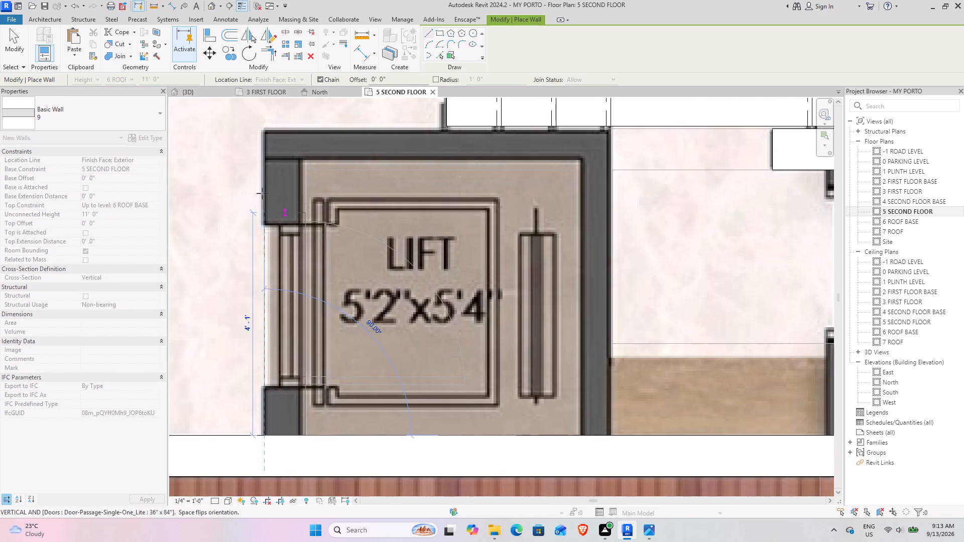
click(261, 128)
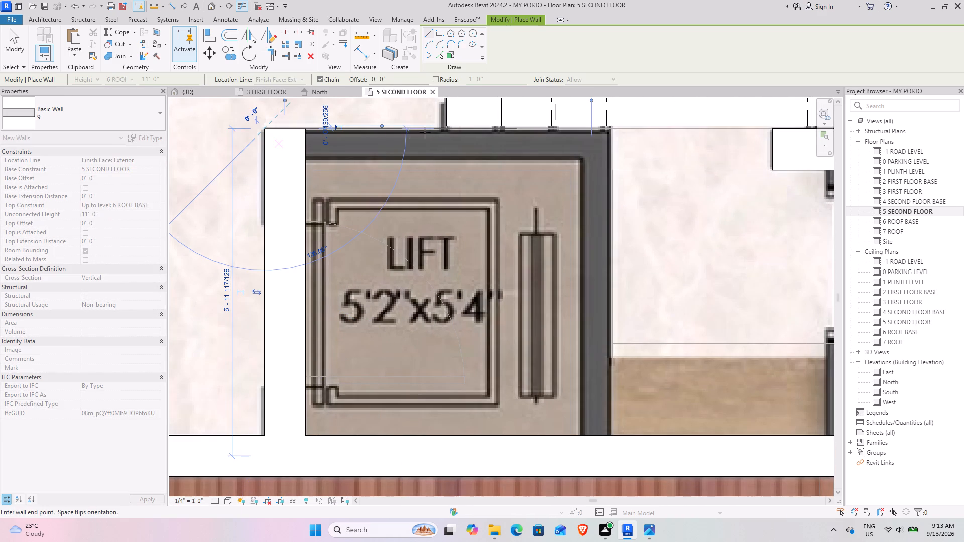
click(609, 132)
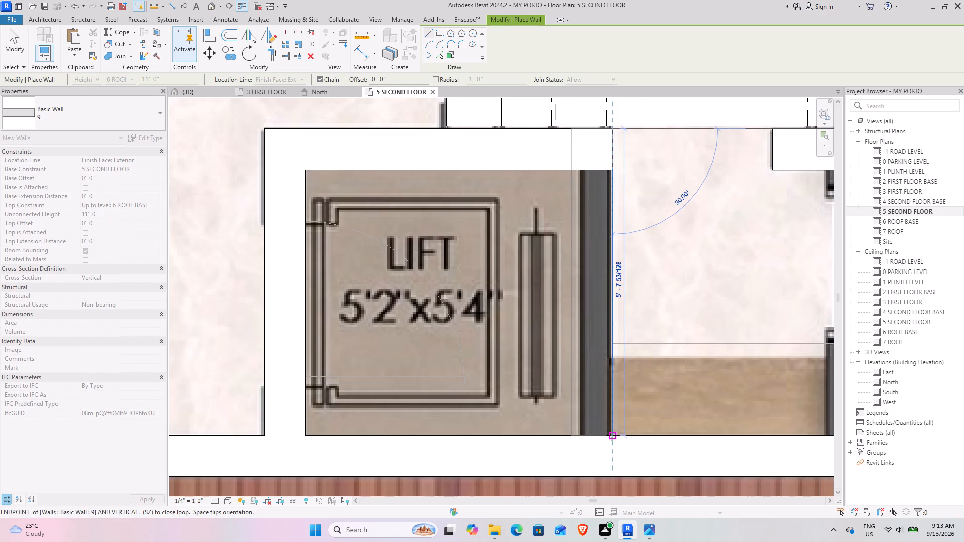
click(612, 435)
key(Escape)
key(Escape)
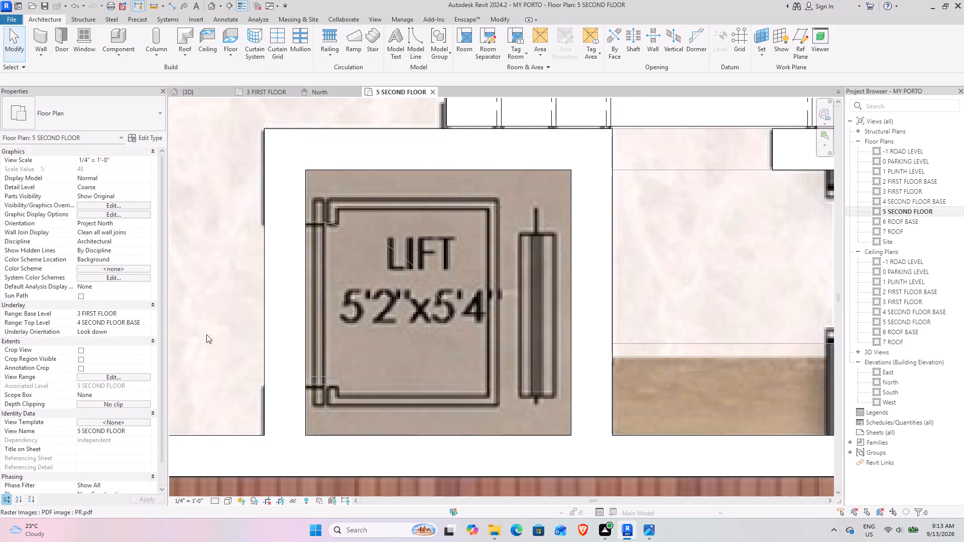
Examine the new second-floor partition walls around the staircase and lift in the 3D view.
click(196, 95)
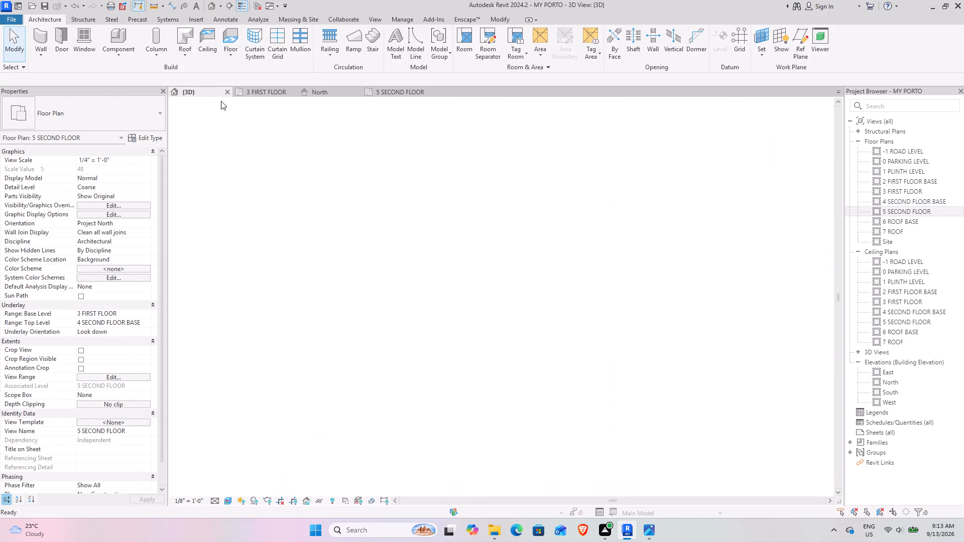
scroll(473, 257, down, 5)
shift+middle_drag(443, 354, 502, 205)
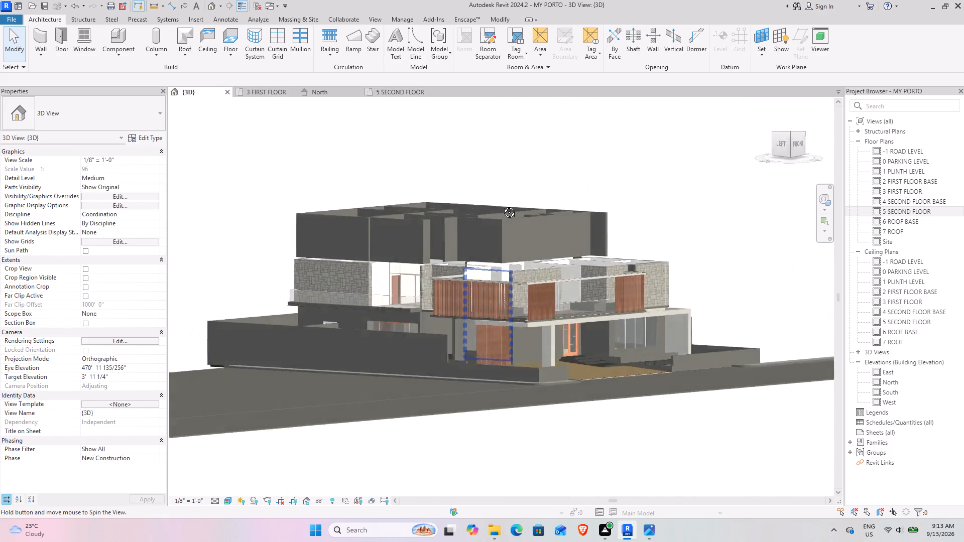
shift+middle_drag(502, 205, 529, 304)
scroll(507, 239, up, 4)
shift+middle_drag(494, 263, 471, 324)
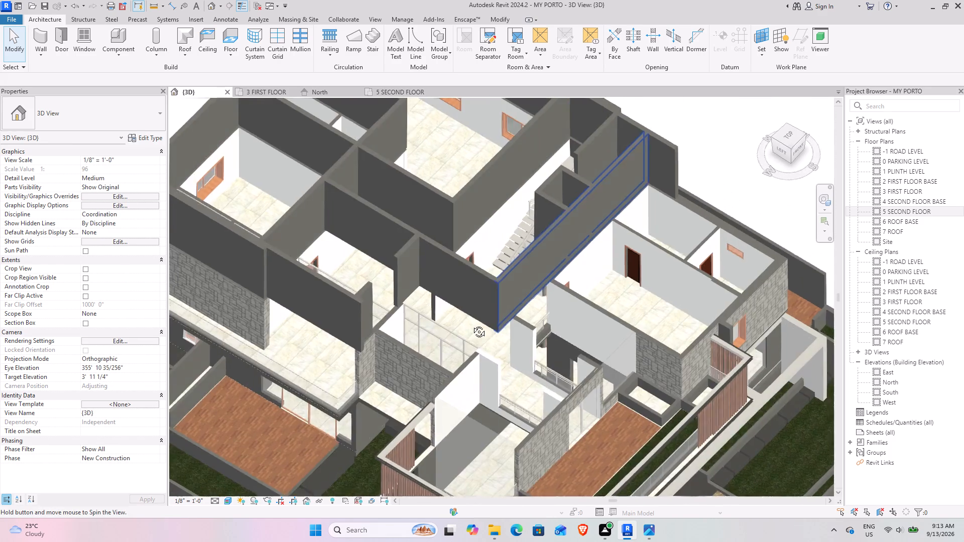
shift+middle_drag(471, 324, 470, 325)
Review the 5 SECOND FLOOR plan from the lift and lobby to the home theatre's outer corner.
click(391, 94)
scroll(446, 267, down, 12)
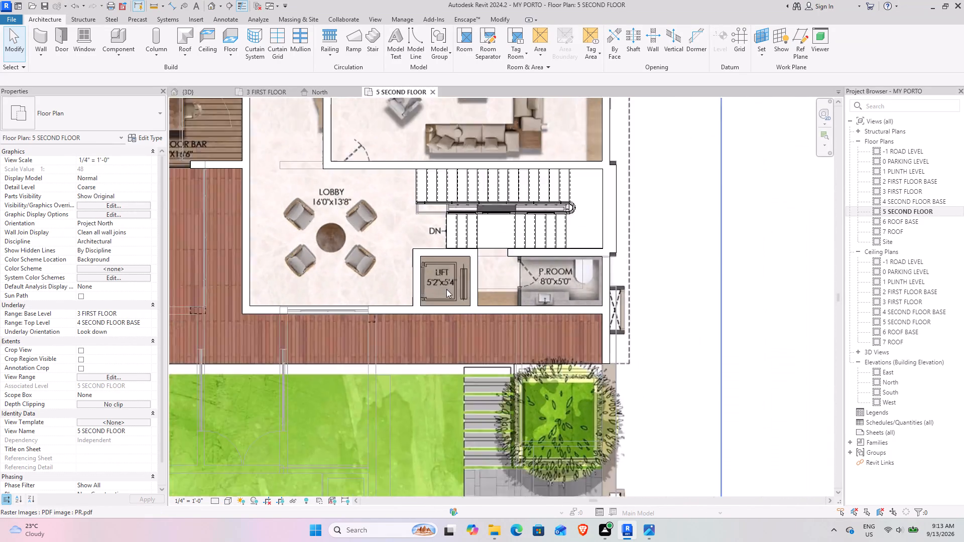
scroll(446, 289, down, 2)
middle_drag(417, 331, 552, 242)
middle_drag(361, 127, 342, 337)
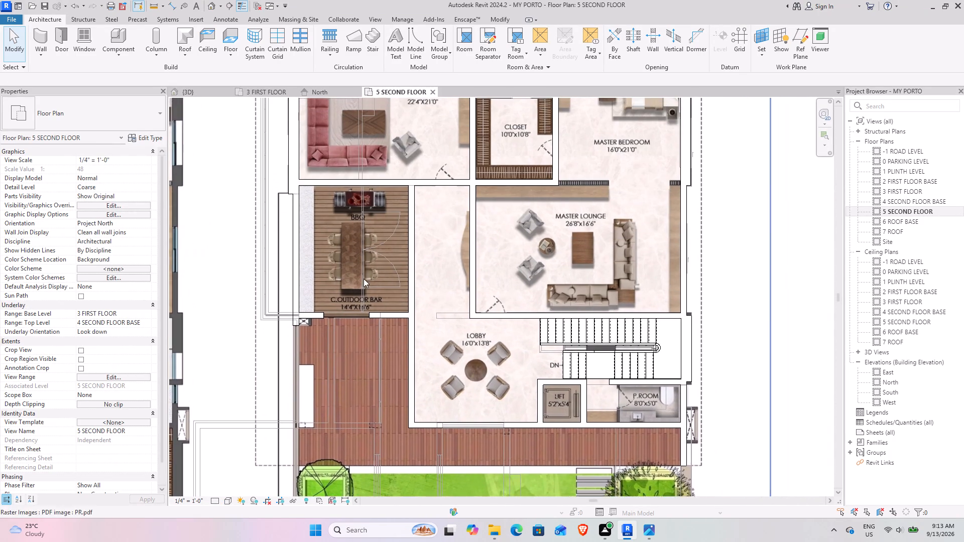
middle_drag(396, 210, 377, 306)
middle_drag(392, 168, 379, 239)
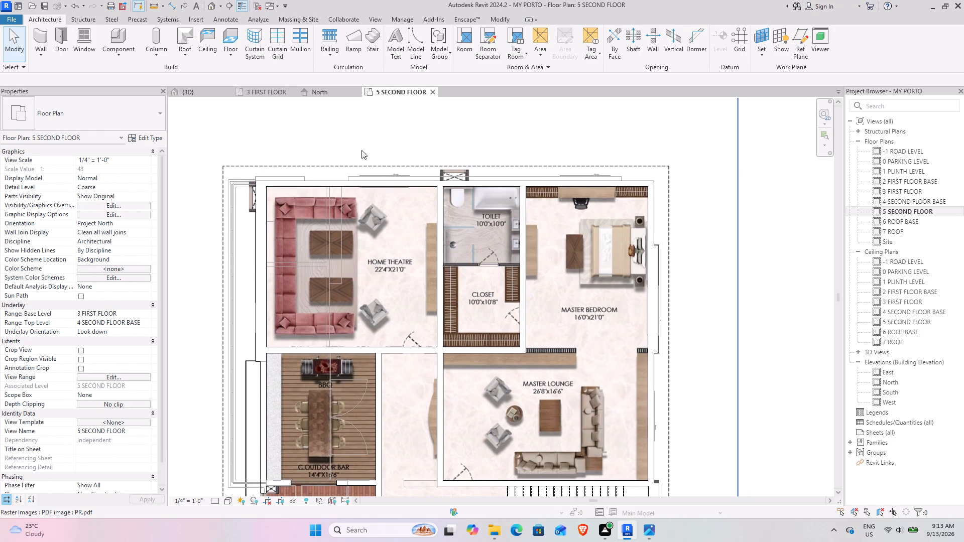
scroll(361, 150, up, 4)
middle_drag(220, 211, 319, 217)
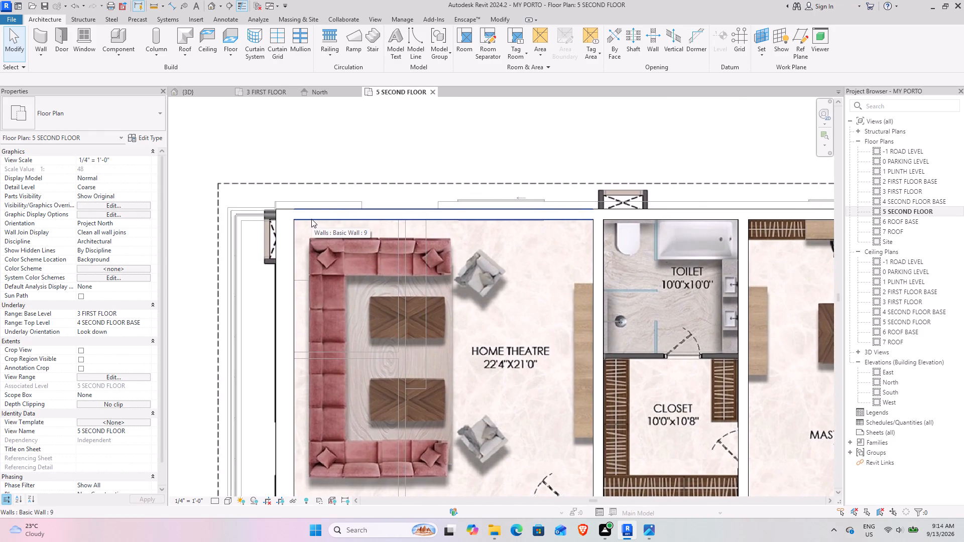
Examine the villa in 3D from the back, side and front to check the second-floor walls above the first floor.
click(196, 93)
scroll(419, 265, down, 4)
shift+middle_drag(404, 310, 537, 235)
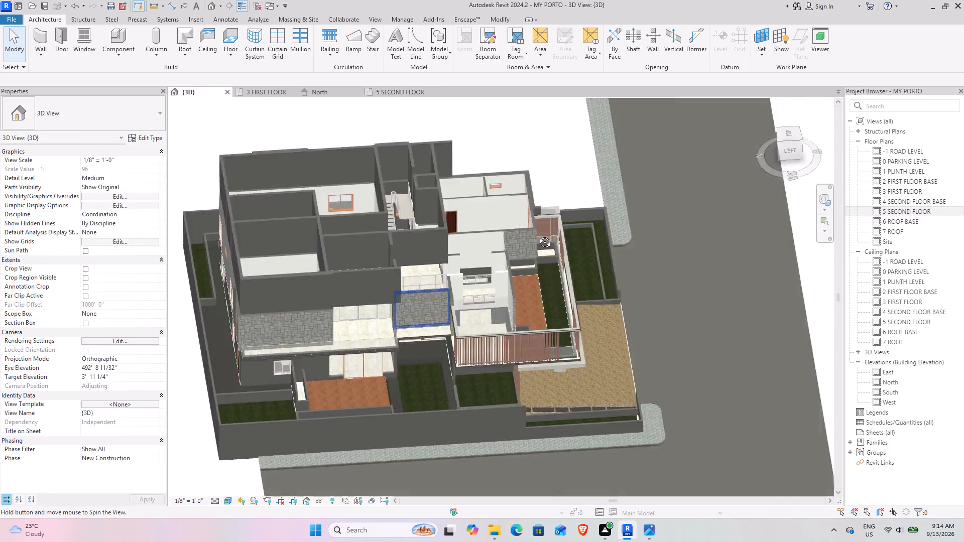
shift+middle_drag(537, 235, 666, 222)
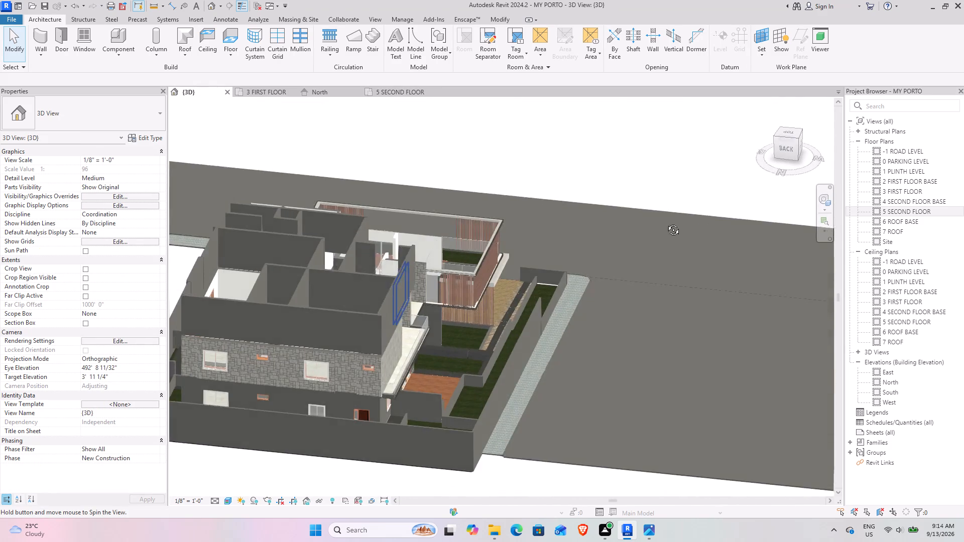
shift+middle_drag(666, 222, 681, 222)
scroll(397, 365, up, 9)
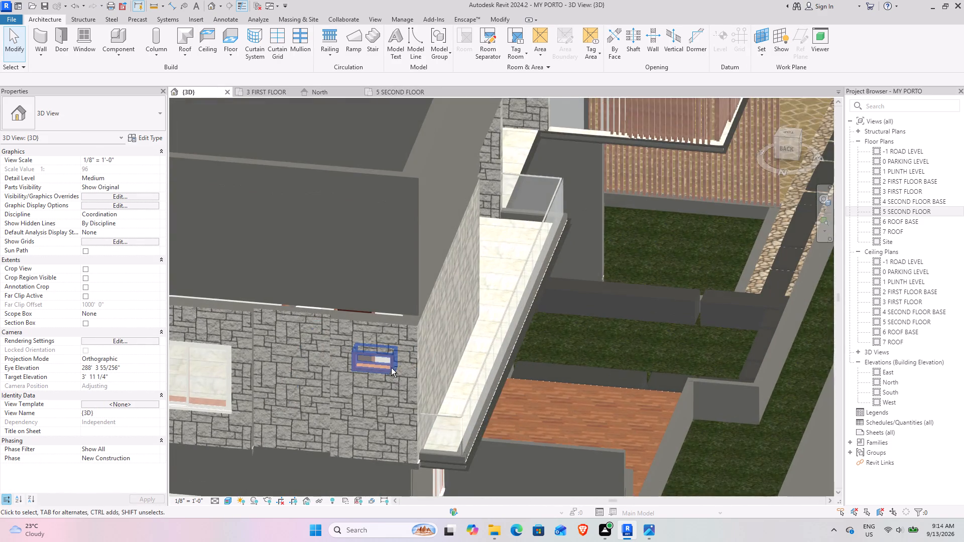
shift+middle_drag(392, 367, 302, 370)
scroll(370, 304, down, 6)
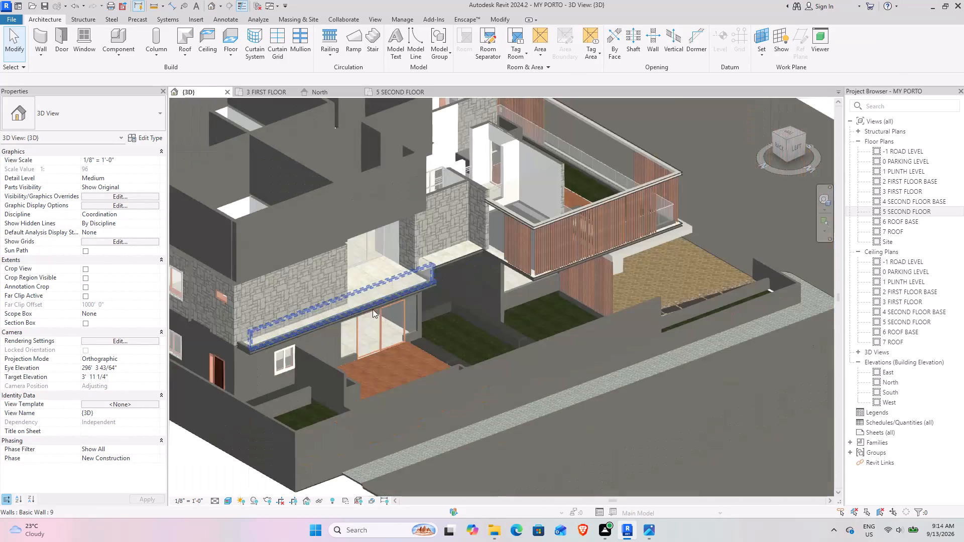
scroll(381, 322, down, 3)
shift+middle_drag(368, 337, 177, 317)
shift+middle_drag(406, 318, 369, 281)
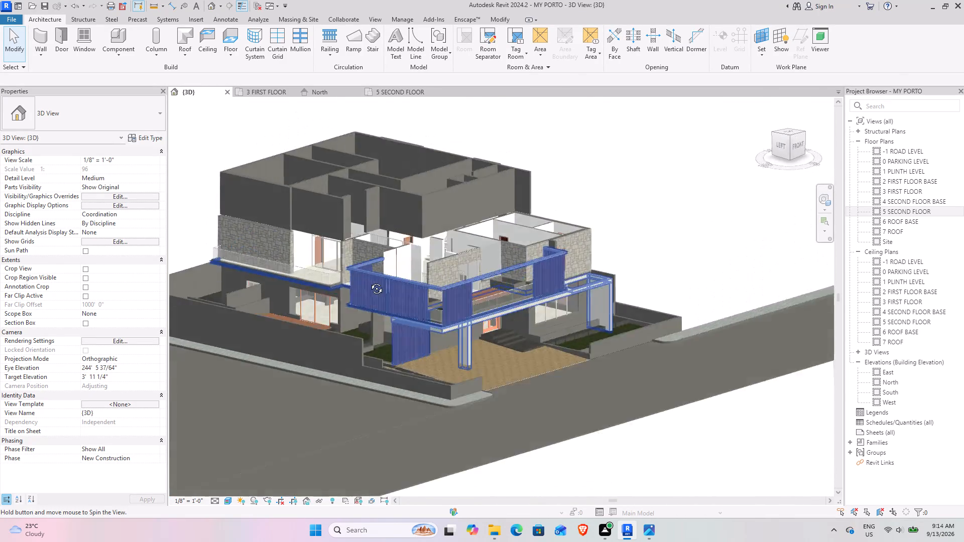
shift+middle_drag(369, 281, 330, 264)
middle_drag(415, 342, 445, 401)
shift+middle_drag(406, 367, 417, 361)
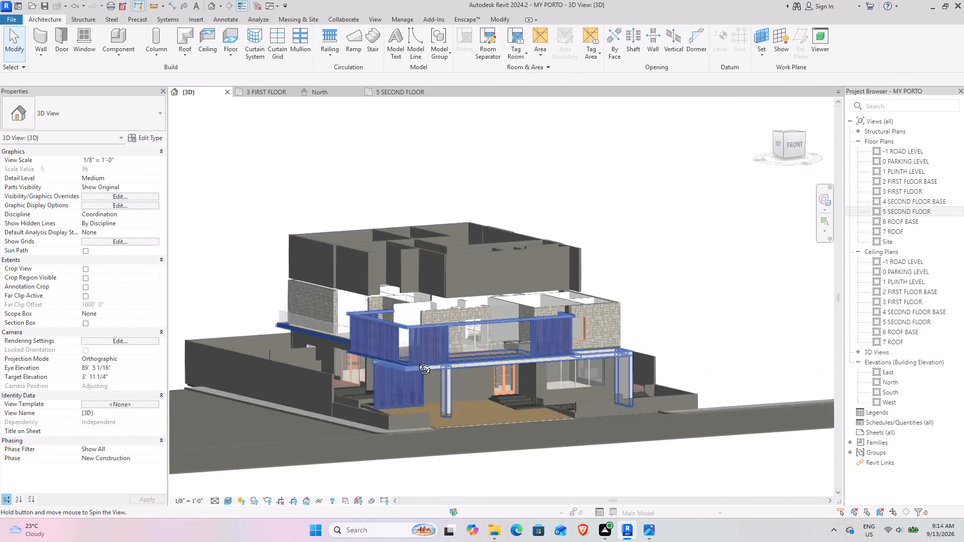
shift+middle_drag(417, 361, 391, 399)
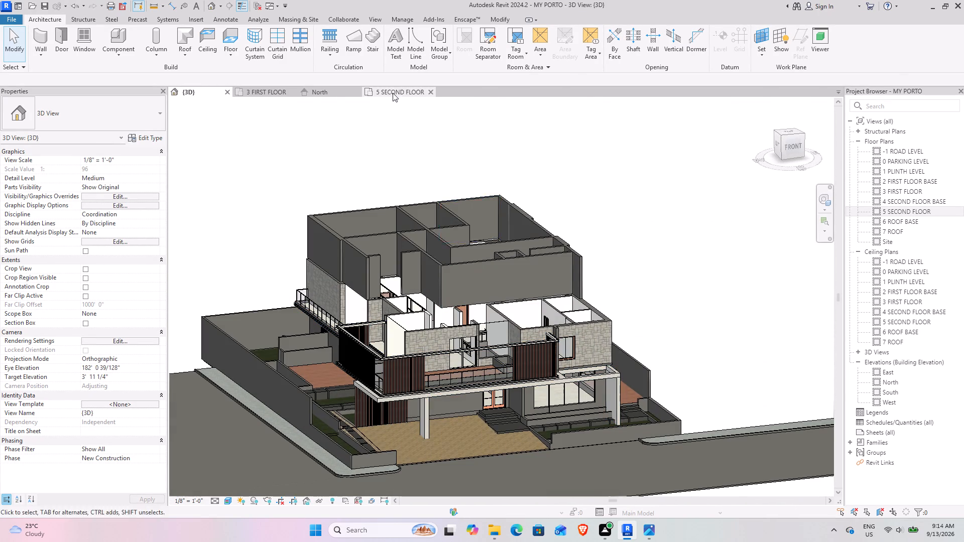
Start a floor of type 6 on 5 SECOND FLOOR and draw its first boundary line along the dashed outline beyond the home theatre, toilet and master bedroom.
click(392, 93)
scroll(473, 292, down, 5)
middle_drag(524, 323, 417, 265)
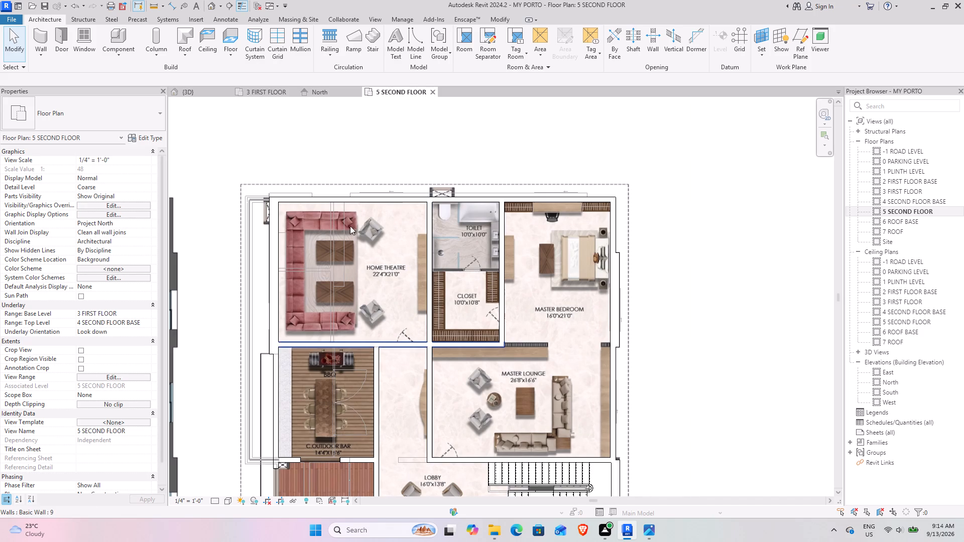
scroll(344, 213, up, 3)
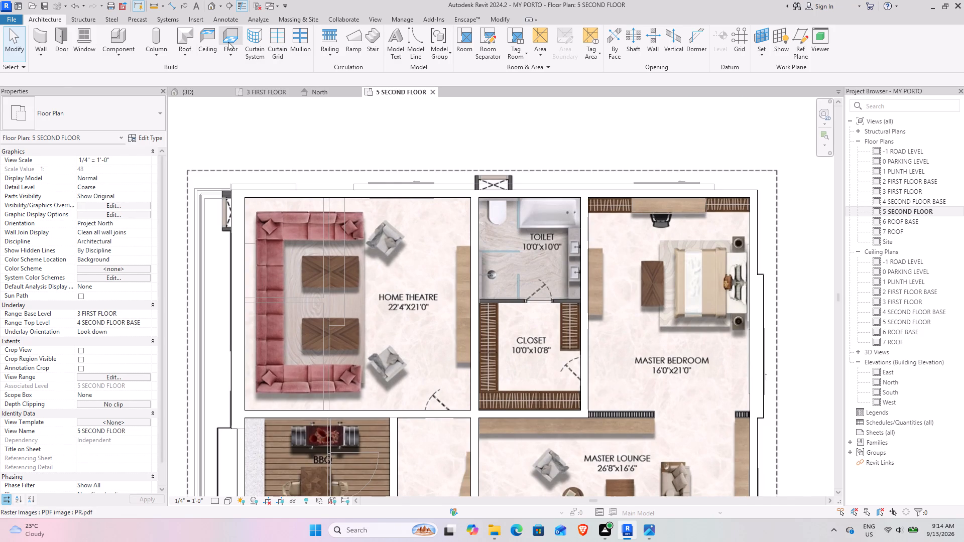
click(229, 42)
click(89, 106)
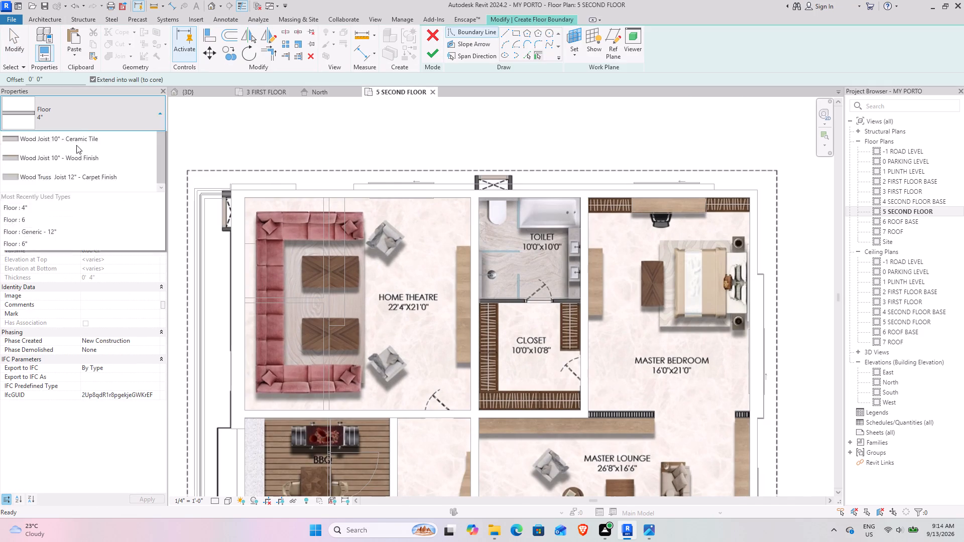
click(43, 183)
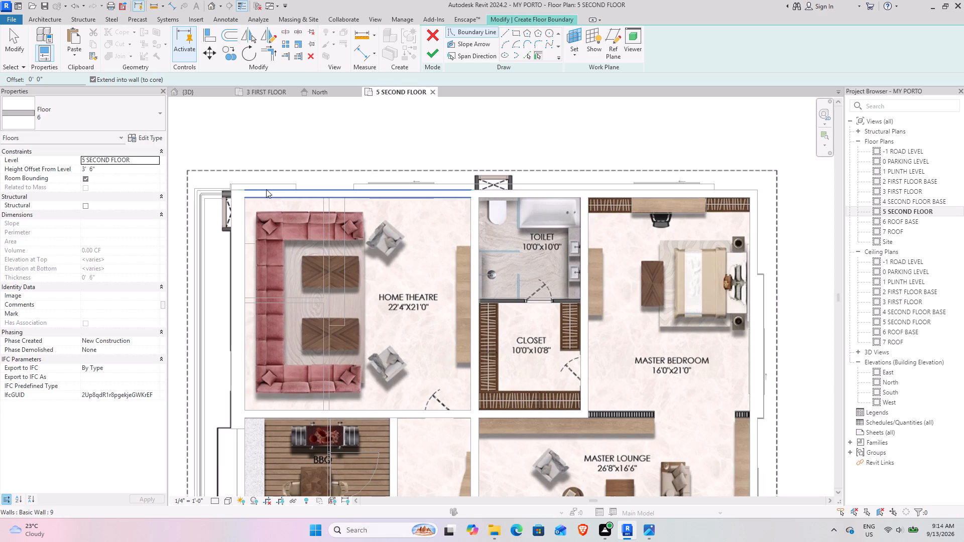
click(505, 32)
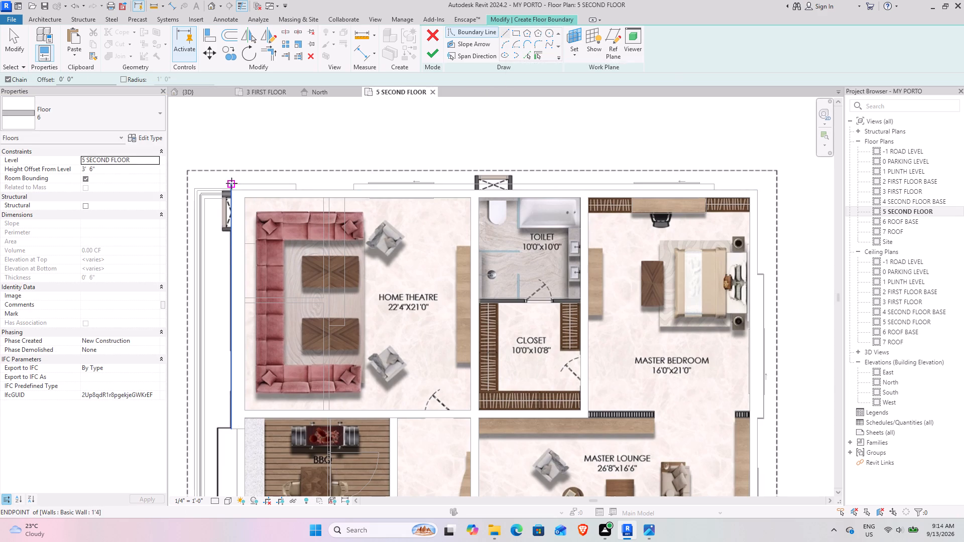
middle_drag(230, 183, 292, 200)
scroll(292, 201, down, 4)
middle_drag(393, 251, 339, 59)
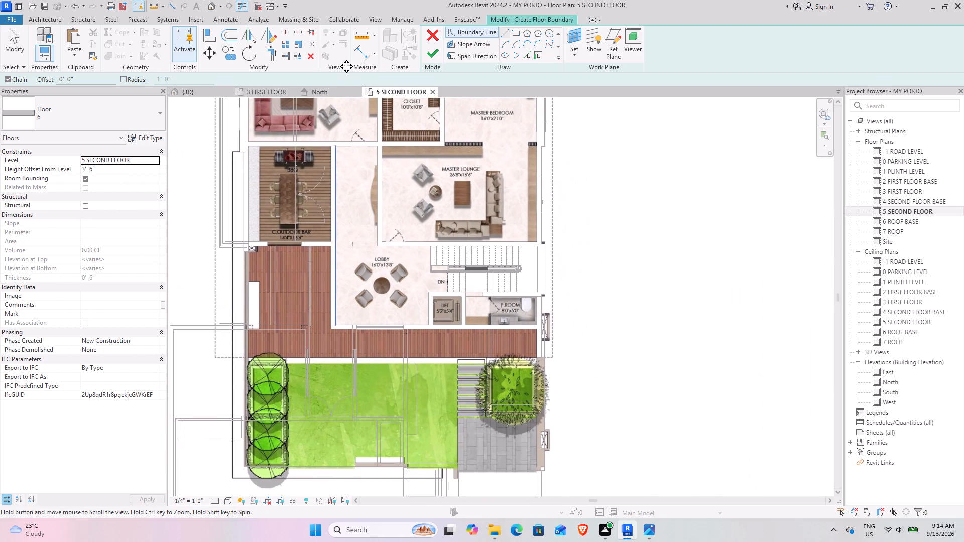
middle_drag(339, 59, 475, 241)
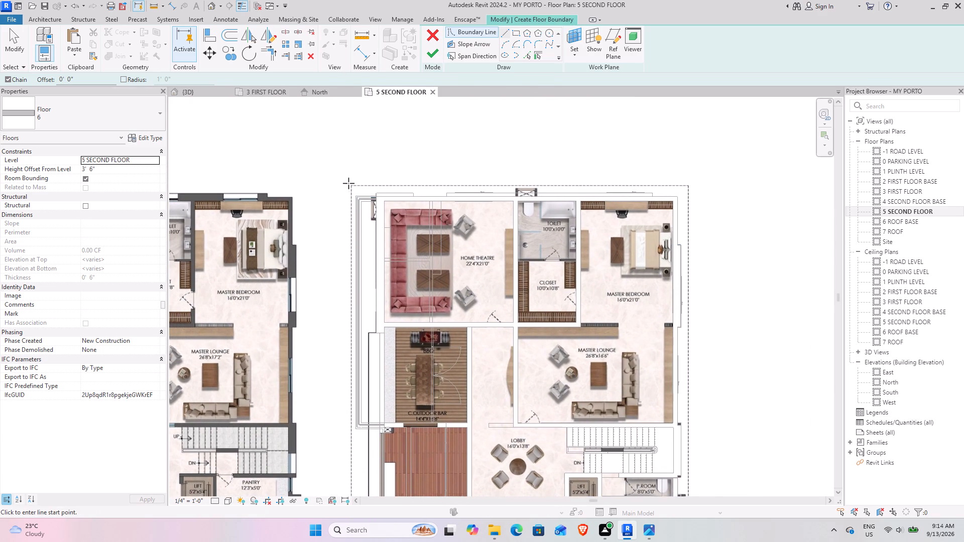
scroll(350, 182, up, 9)
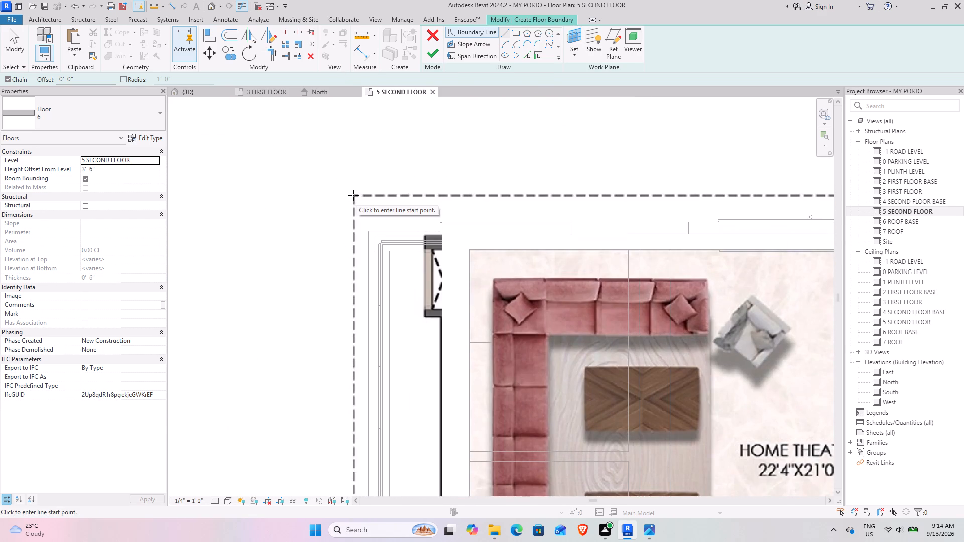
click(353, 195)
scroll(463, 199, down, 4)
middle_drag(637, 197, 243, 176)
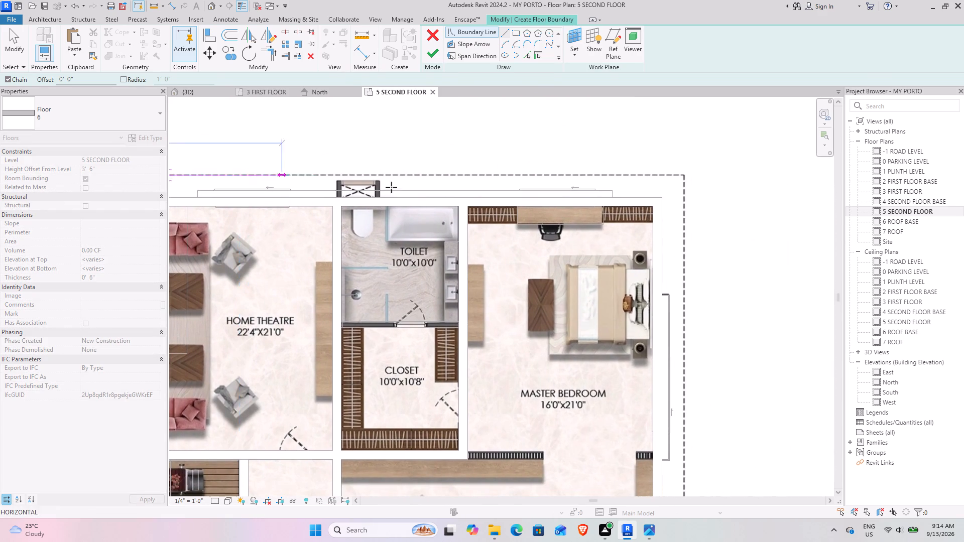
scroll(686, 177, up, 8)
click(681, 174)
Continue the floor boundary along the dashed outline beside the master bedroom to the deck's outer corner, then about 1'-4" inward to the side wall's outer face.
scroll(732, 232, down, 8)
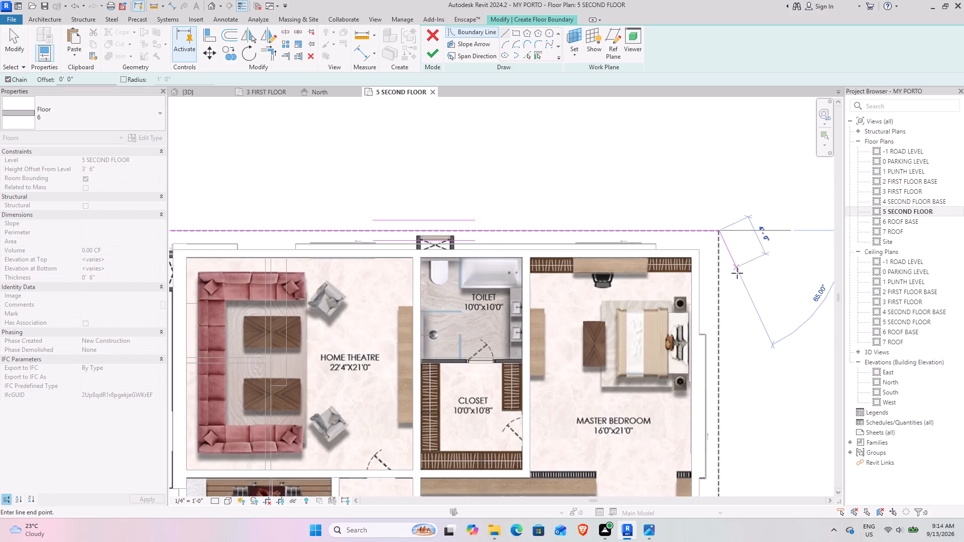
scroll(737, 273, down, 6)
middle_drag(756, 344, 638, 80)
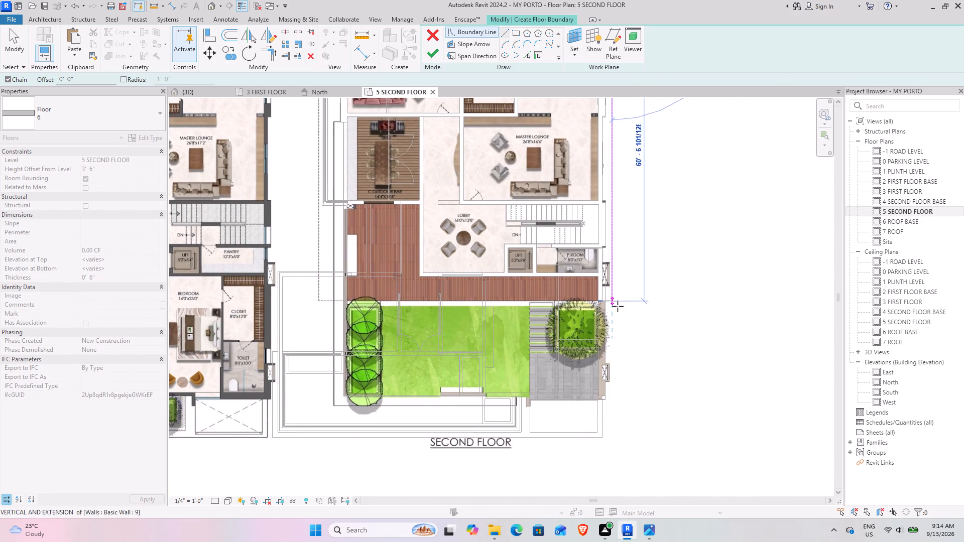
scroll(621, 319, up, 10)
middle_drag(614, 305, 610, 175)
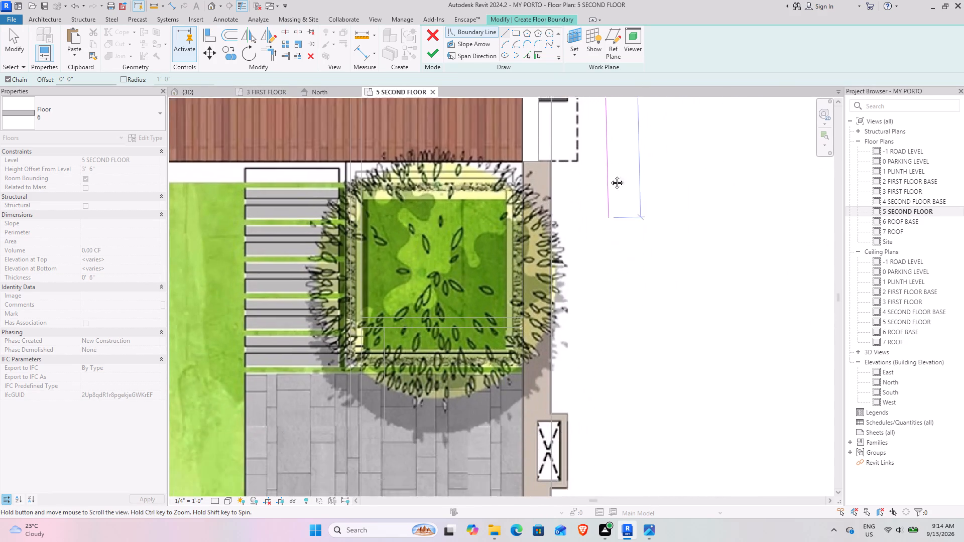
middle_drag(610, 175, 579, 216)
scroll(548, 156, up, 4)
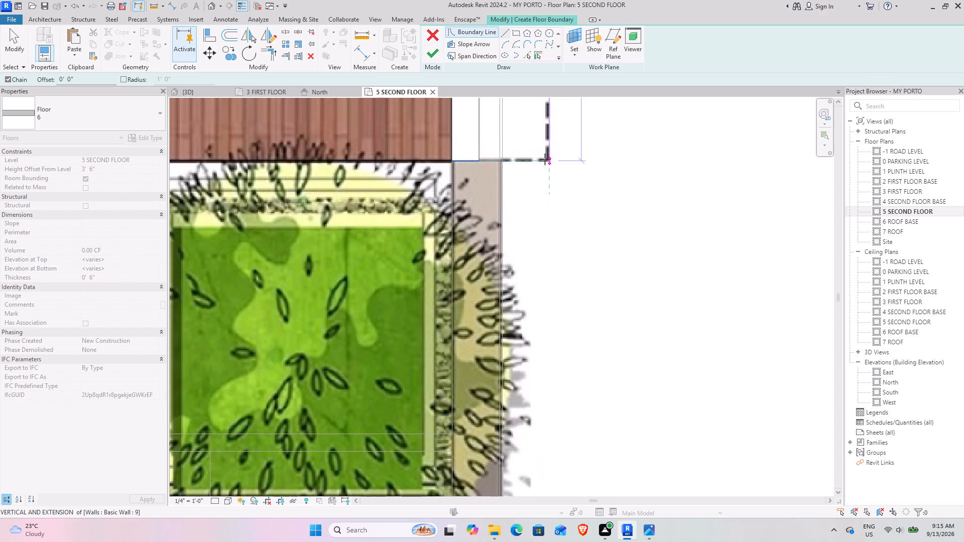
click(545, 159)
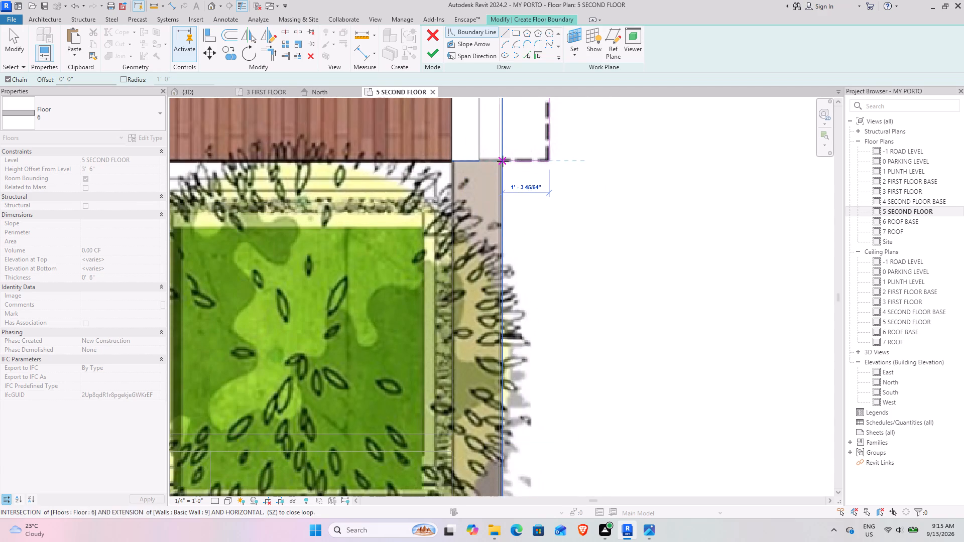
click(503, 161)
Continue the floor boundary along the side wall's outer face to the paved terrace's outer corner, then along the terrace's front edge to the wall stub.
scroll(531, 272, down, 5)
middle_drag(517, 359, 480, 96)
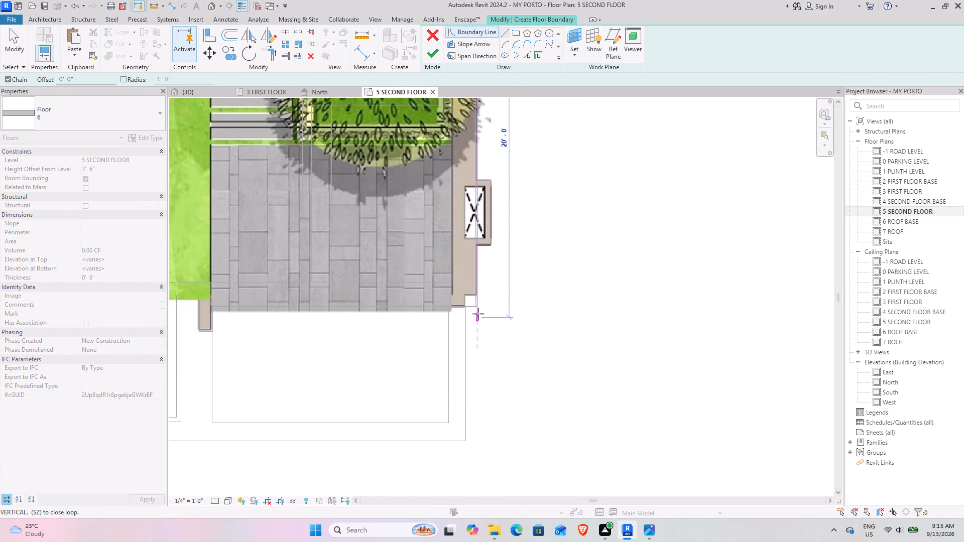
scroll(480, 314, up, 5)
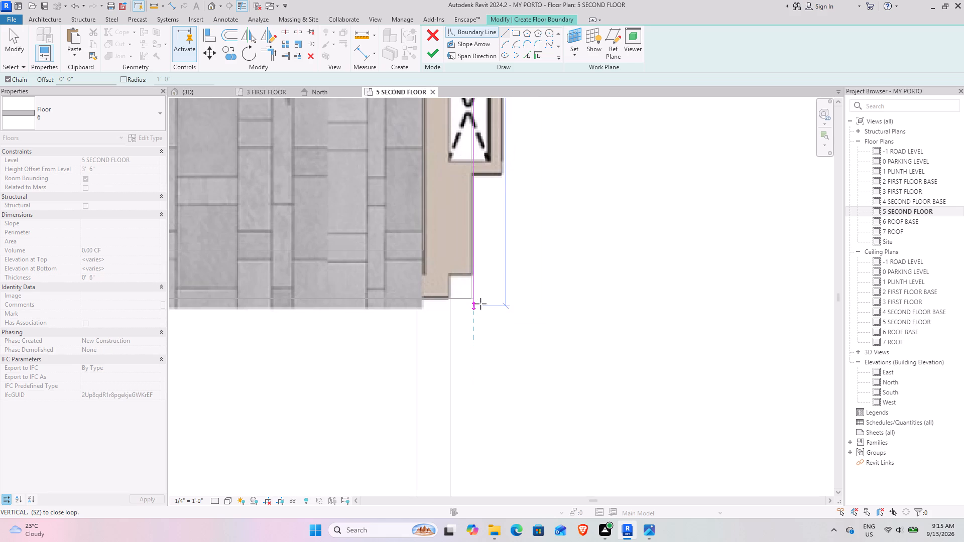
click(476, 300)
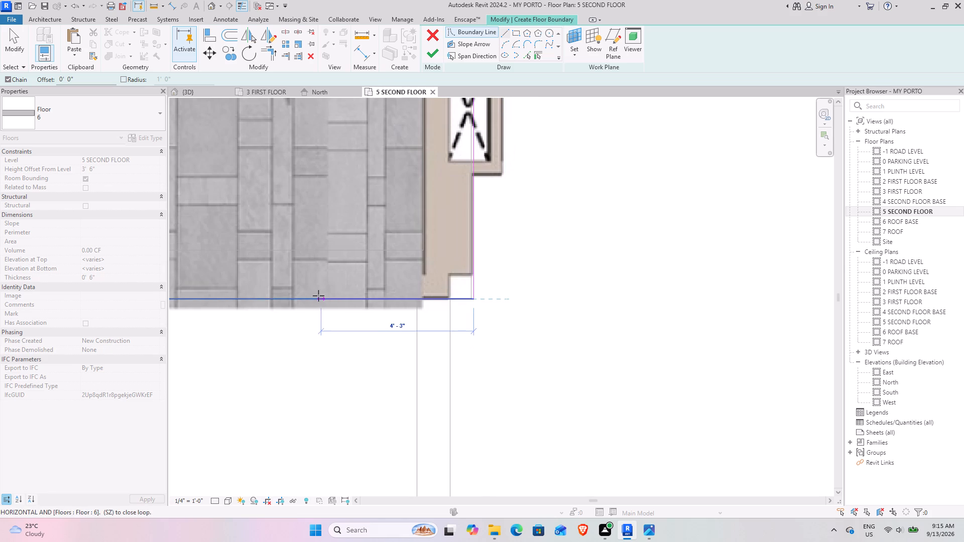
scroll(303, 296, down, 4)
middle_drag(319, 294, 632, 279)
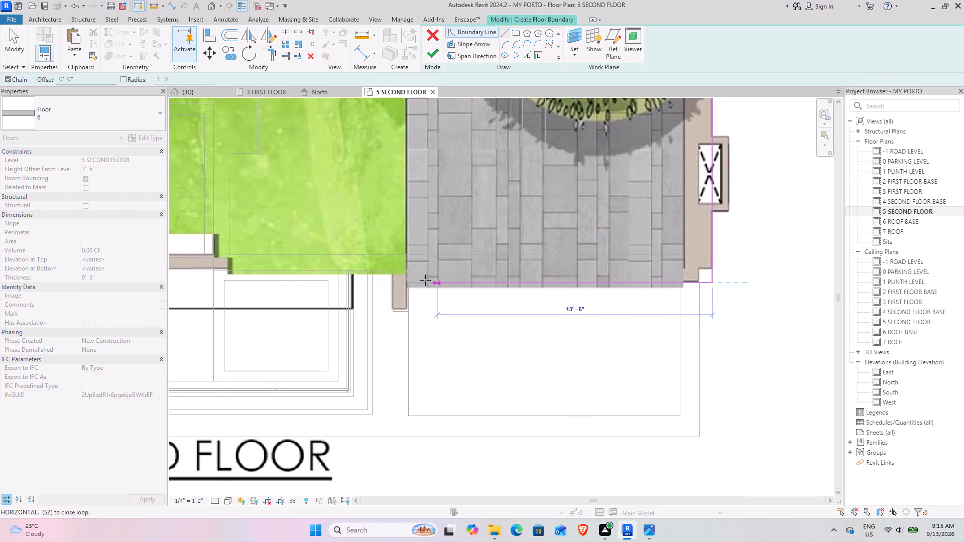
scroll(414, 284, up, 8)
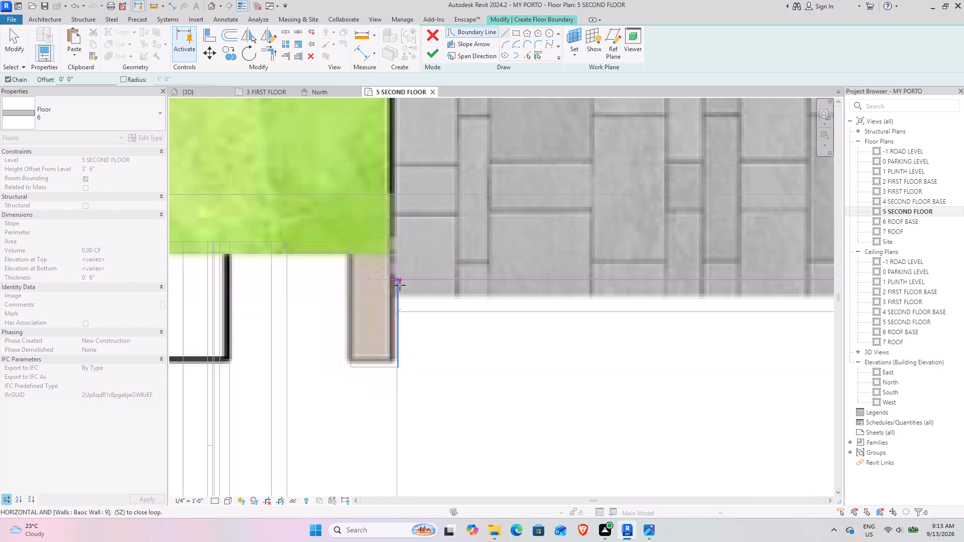
click(399, 284)
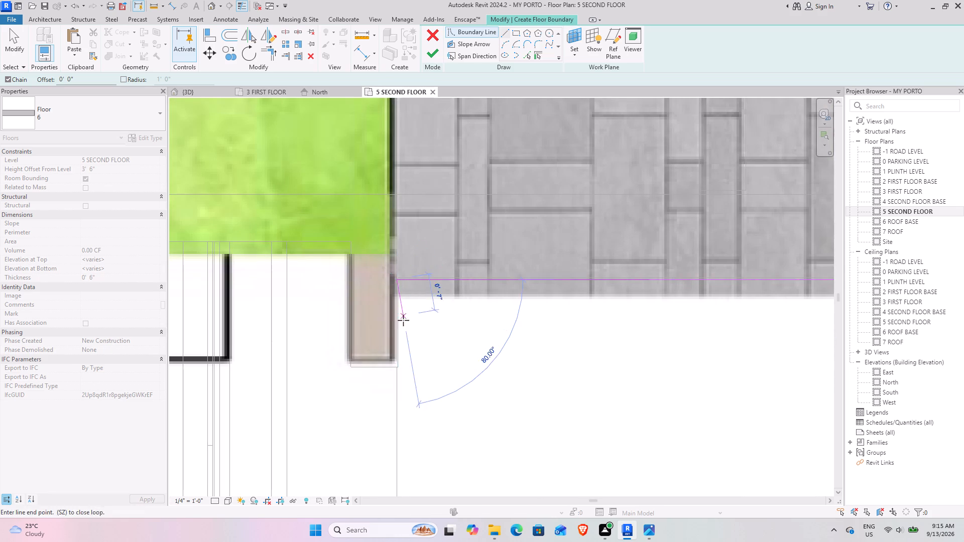
Trace the boundary around the wall stub between terrace and lawn, running back about 2'-0" along its lawn-side face.
click(399, 369)
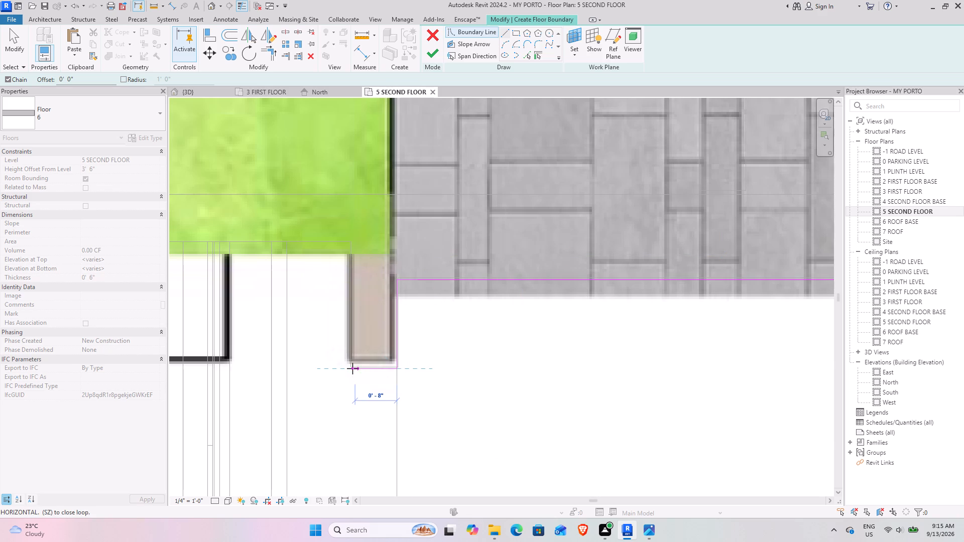
click(351, 368)
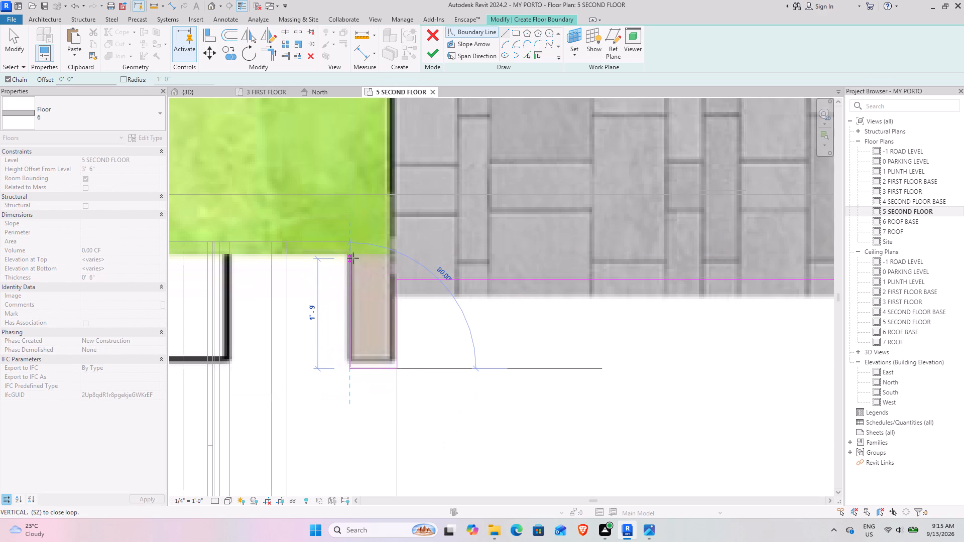
scroll(352, 243, down, 3)
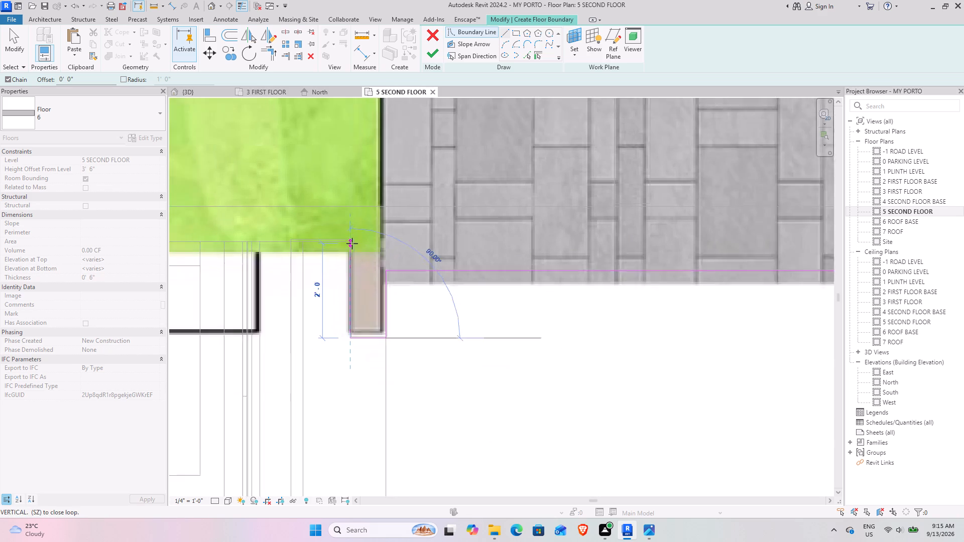
middle_drag(352, 243, 659, 243)
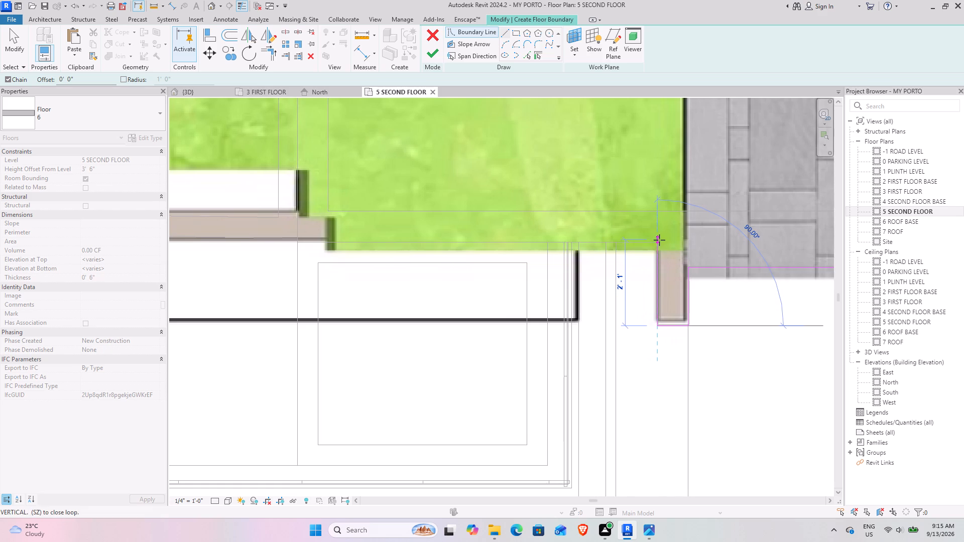
click(659, 243)
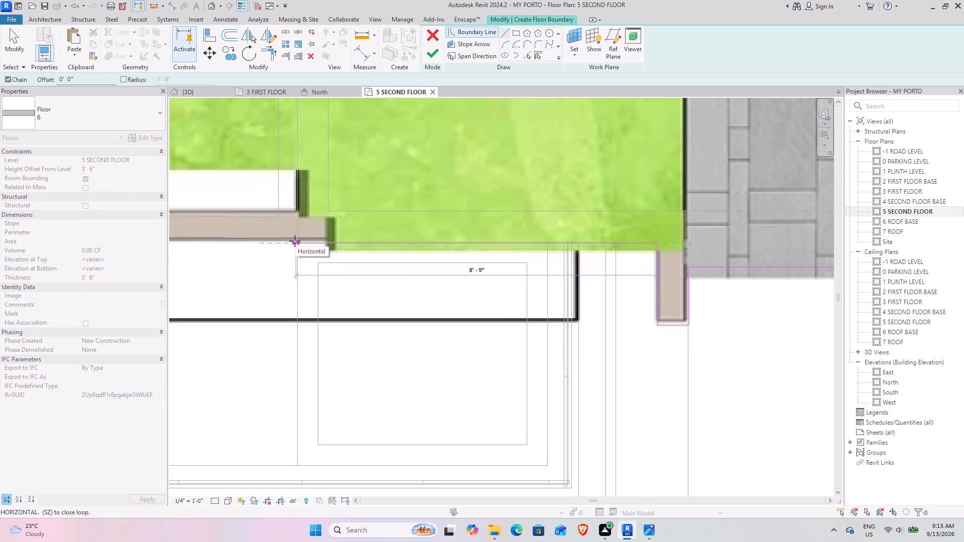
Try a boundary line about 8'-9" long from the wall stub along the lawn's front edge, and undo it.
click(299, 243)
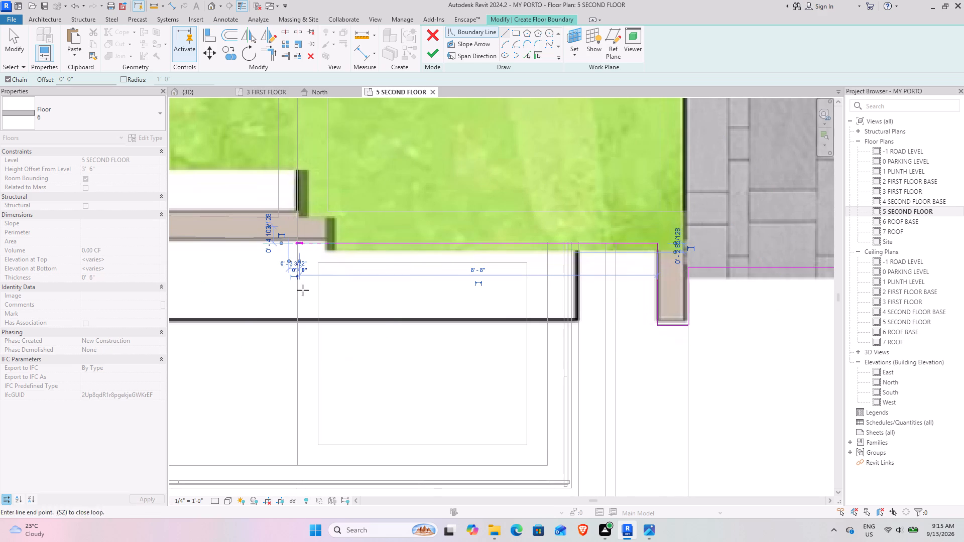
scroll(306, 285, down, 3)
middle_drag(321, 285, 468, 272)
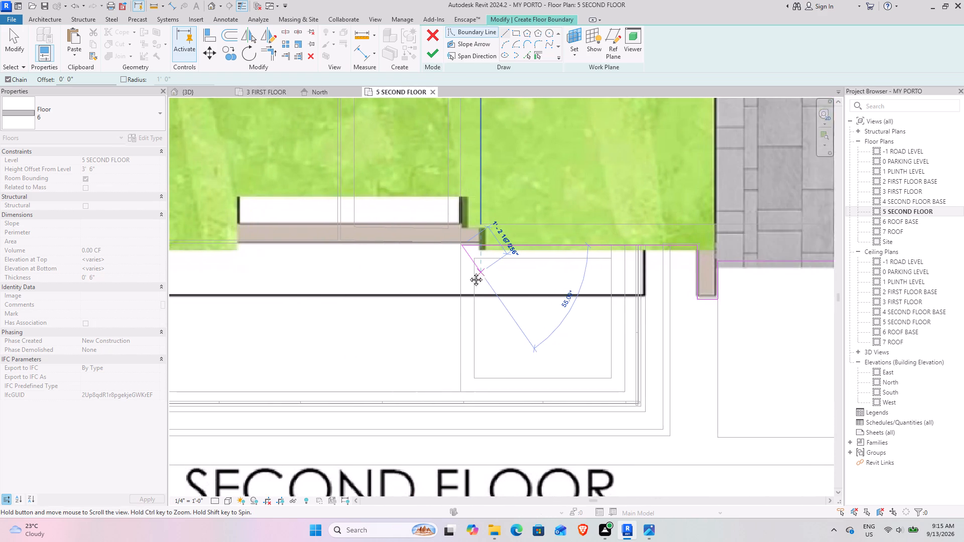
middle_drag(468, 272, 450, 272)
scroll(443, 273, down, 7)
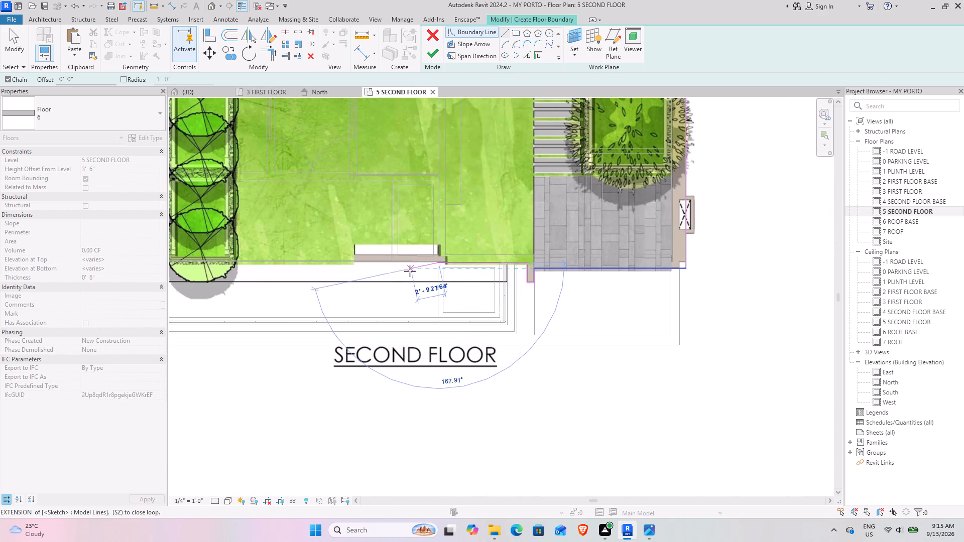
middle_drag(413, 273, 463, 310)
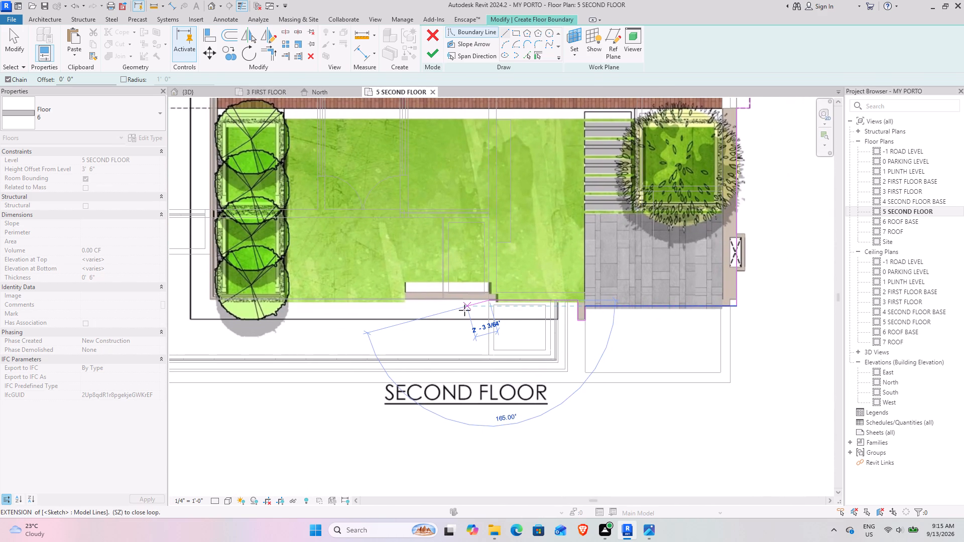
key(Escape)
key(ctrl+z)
Draw the boundary 1'-11" from the wall stub along the lawn's front edge, then about 1'-11" outward to the solid black outline's corner.
scroll(575, 262, up, 4)
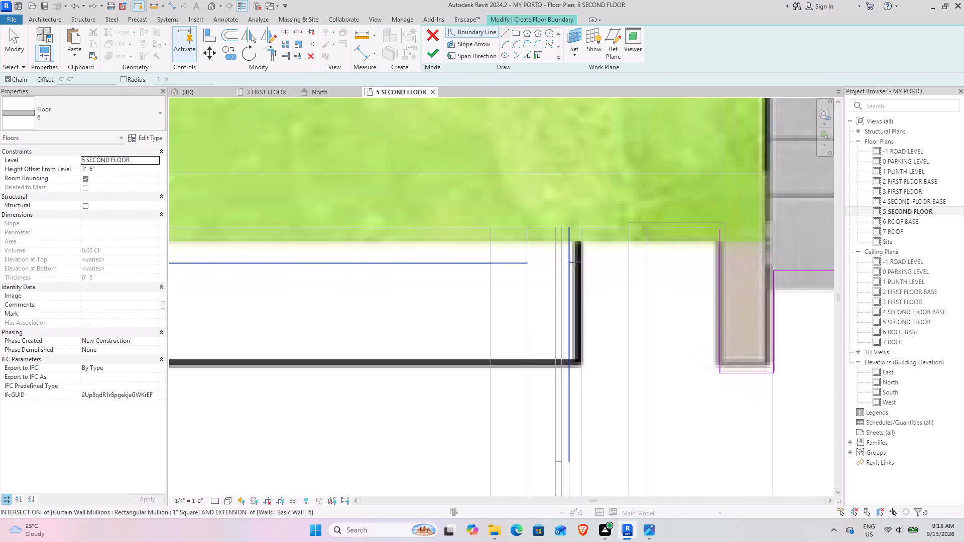
click(716, 228)
click(579, 228)
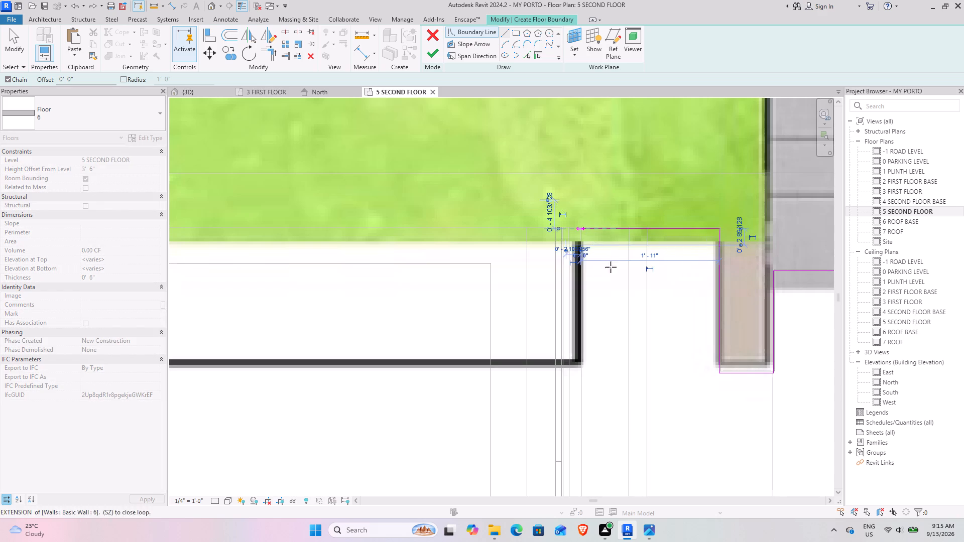
click(578, 369)
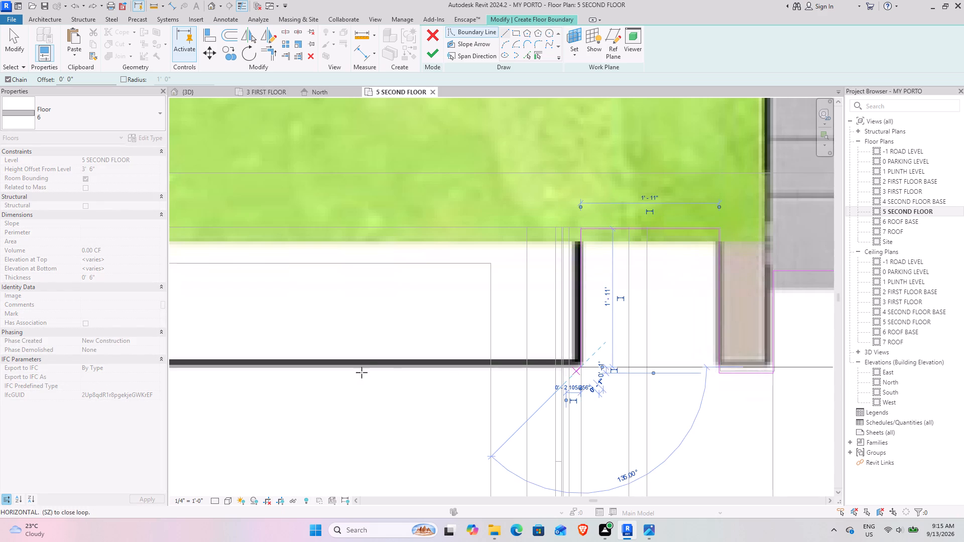
Continue the boundary along the solid black outline in front of the lawn to its far corner beyond the planter trees.
scroll(320, 365, down, 4)
middle_drag(296, 366, 963, 361)
scroll(468, 370, down, 4)
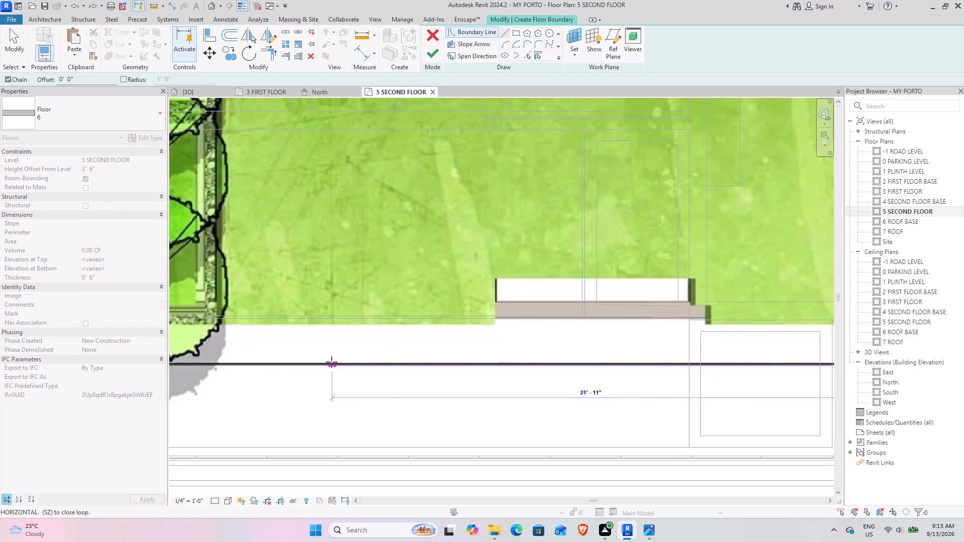
middle_drag(343, 362, 768, 362)
scroll(429, 360, up, 8)
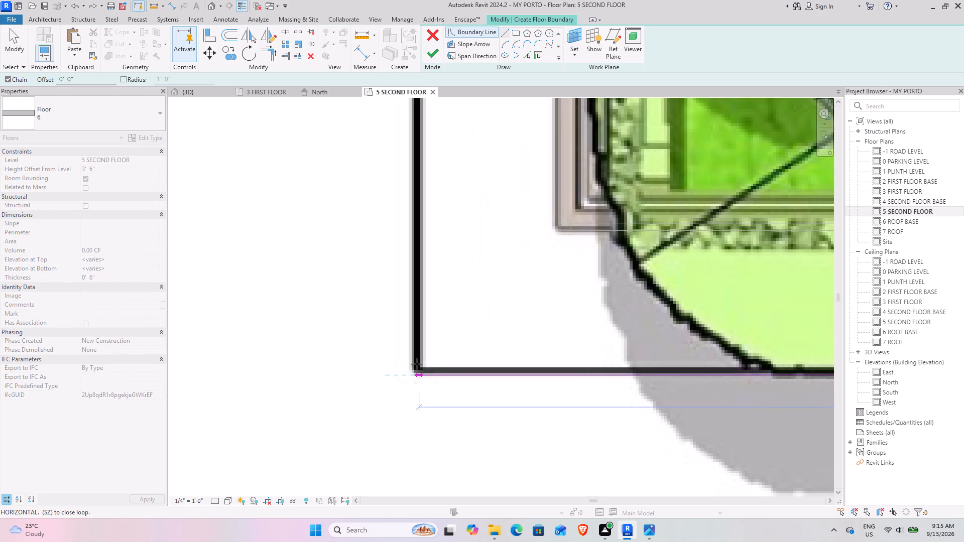
click(415, 370)
Examine the plan outlines beside the planters, deck, outdoor bar and home theatre, and consult the Aparna Amber exterior render in the image viewer.
scroll(410, 262, down, 8)
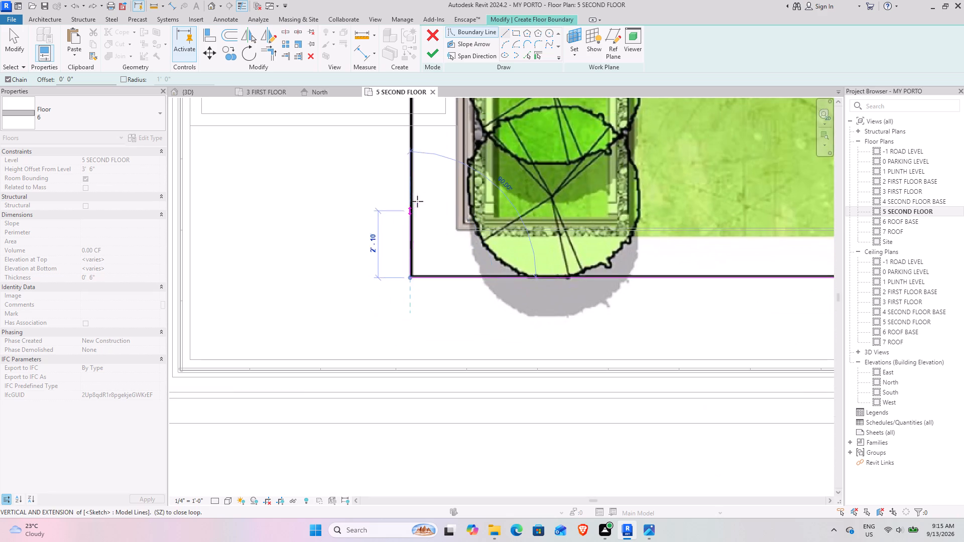
middle_drag(417, 200, 423, 497)
middle_drag(418, 228, 421, 499)
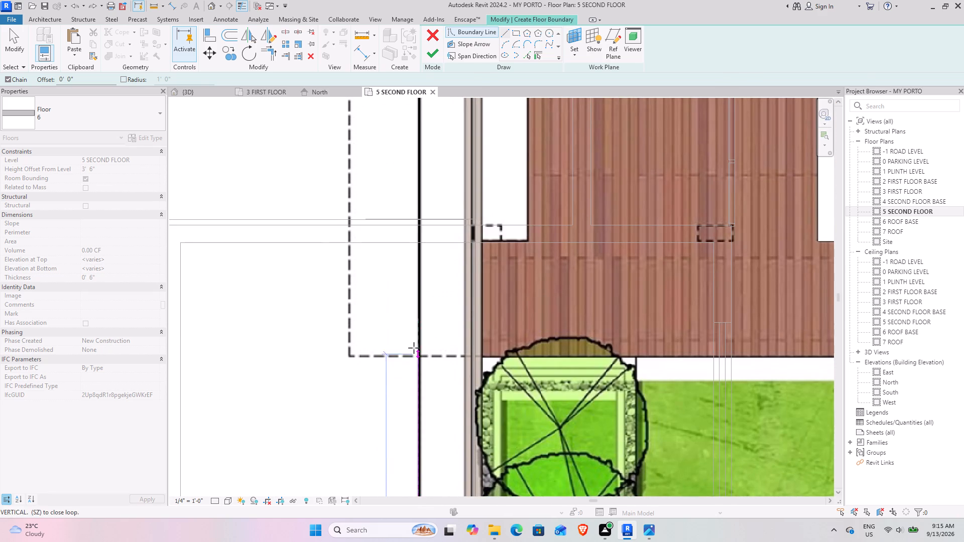
scroll(414, 348, down, 5)
middle_drag(429, 383, 434, 507)
scroll(427, 382, down, 5)
middle_drag(427, 416, 405, 284)
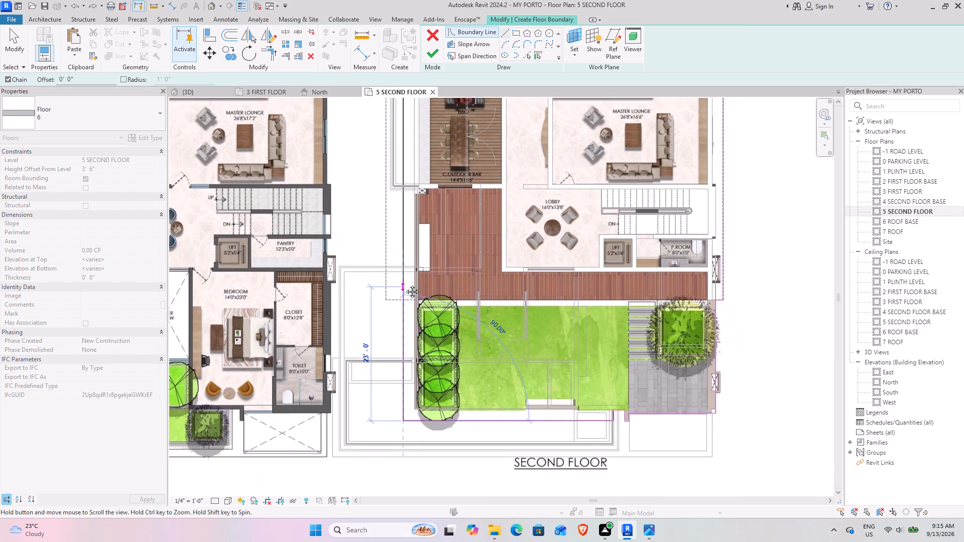
middle_drag(405, 284, 372, 281)
middle_drag(373, 283, 390, 323)
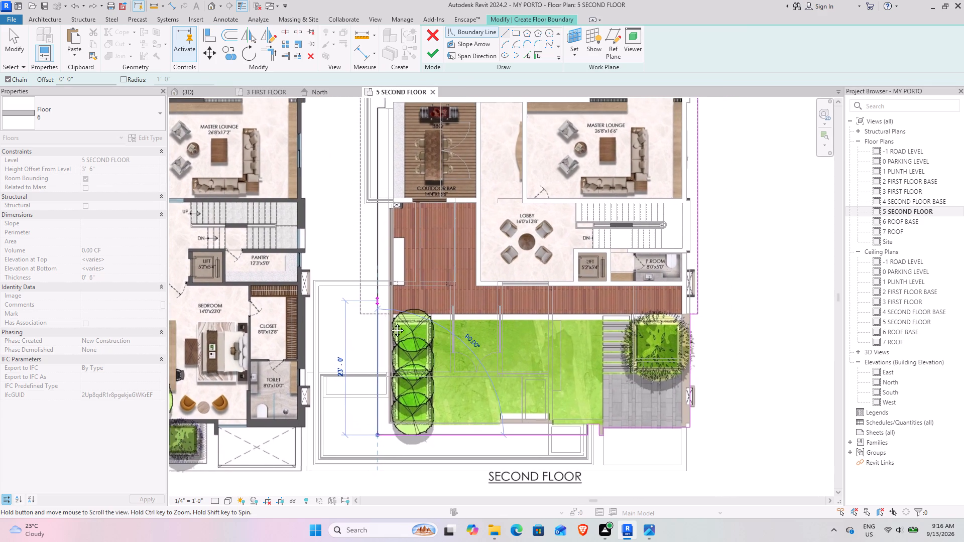
middle_drag(390, 323, 411, 295)
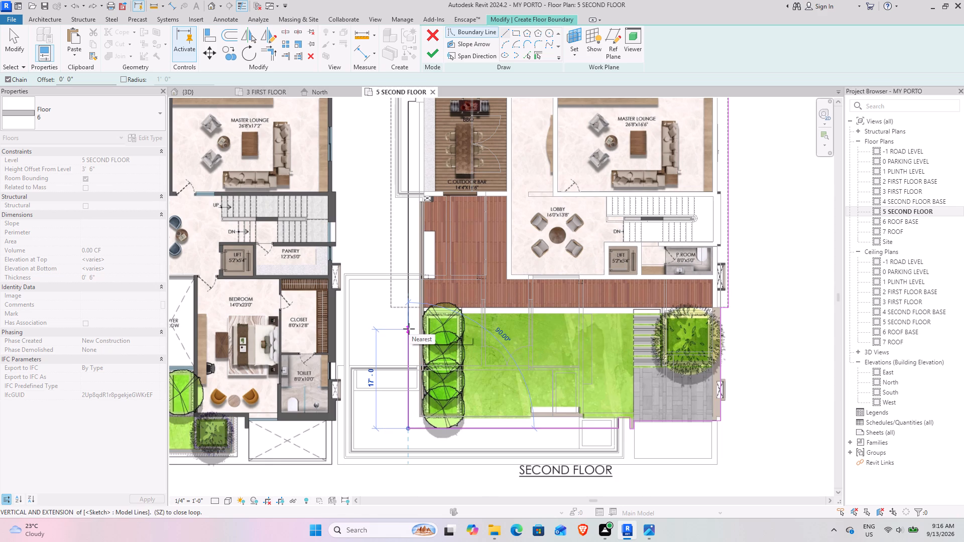
scroll(409, 329, up, 7)
scroll(410, 289, down, 2)
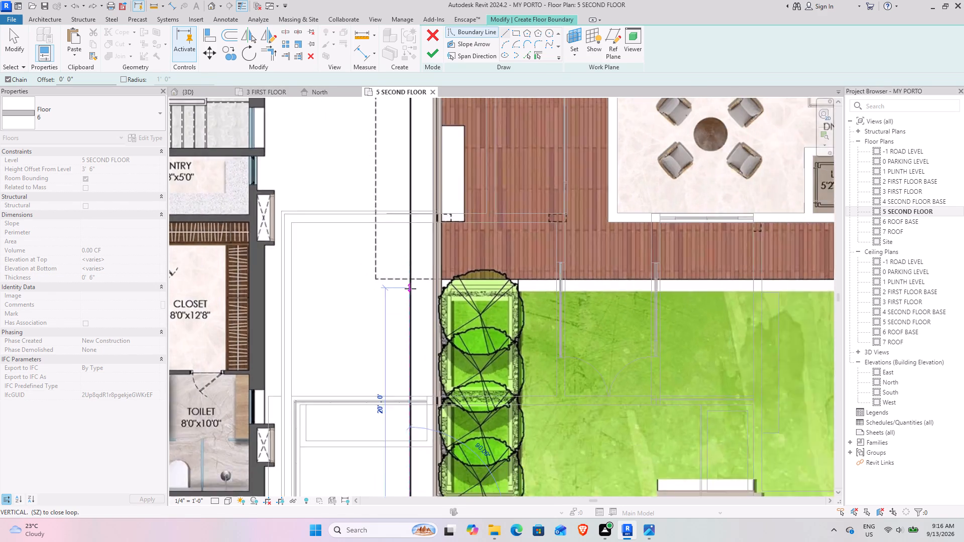
scroll(410, 289, down, 1)
middle_drag(410, 289, 345, 414)
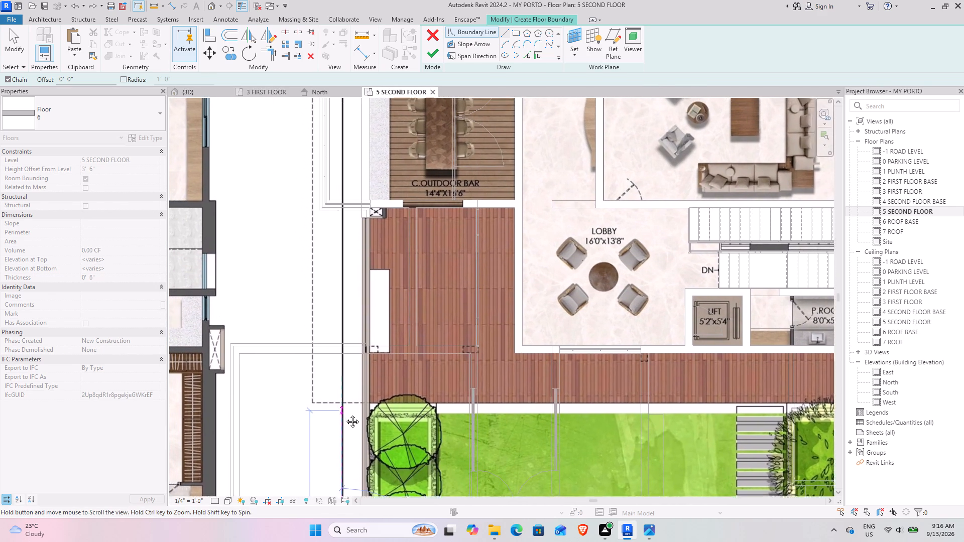
middle_drag(345, 414, 353, 421)
scroll(358, 343, down, 4)
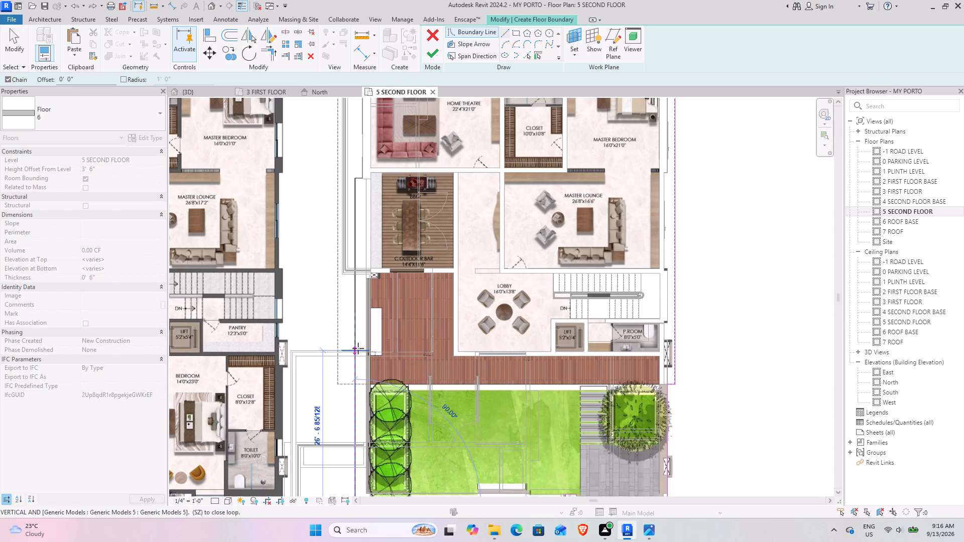
middle_drag(356, 348, 356, 385)
key(alt+Tab)
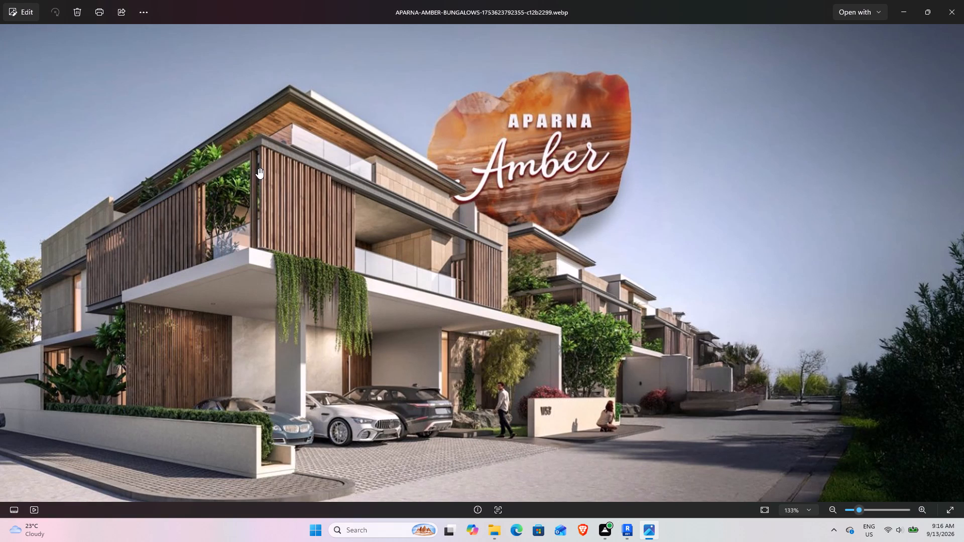
key(alt+Tab)
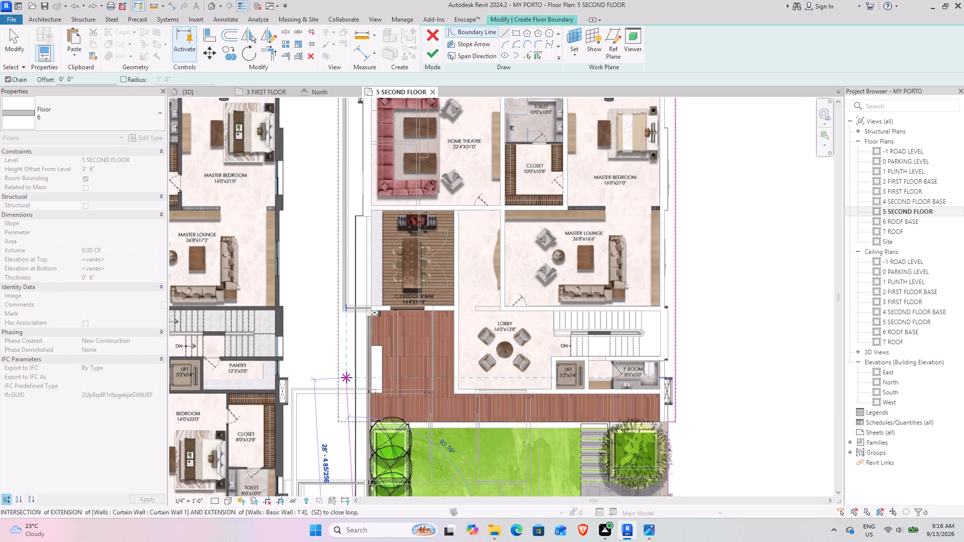
middle_drag(377, 182, 386, 336)
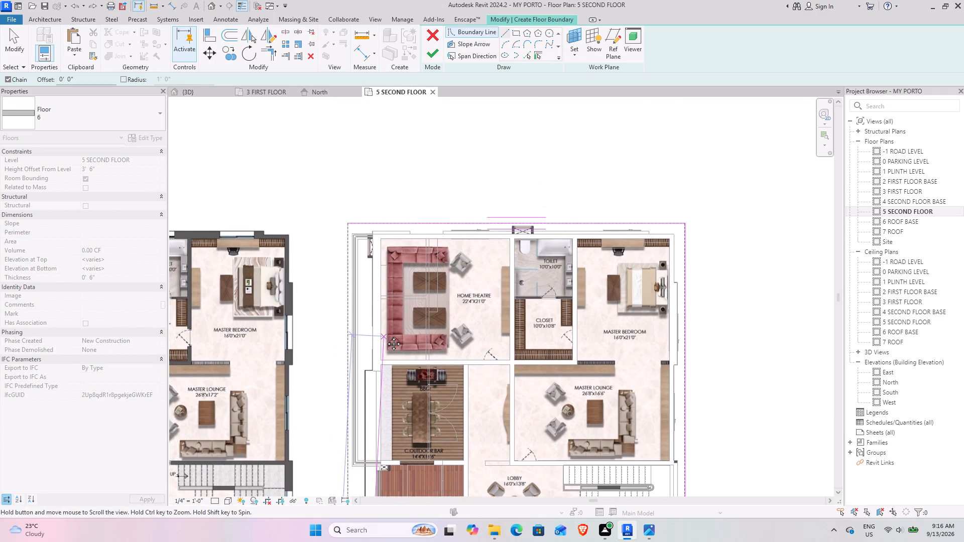
middle_drag(386, 336, 366, 207)
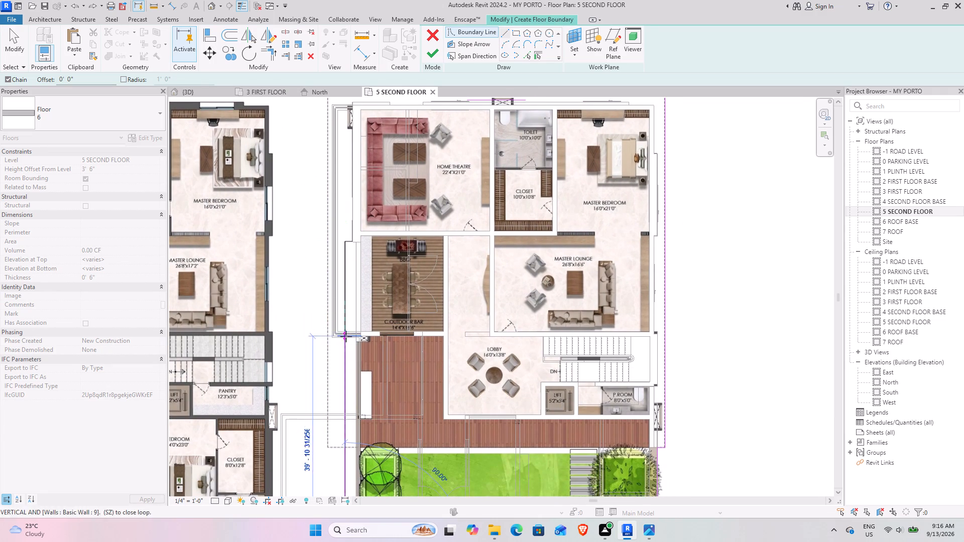
middle_drag(372, 259, 342, 195)
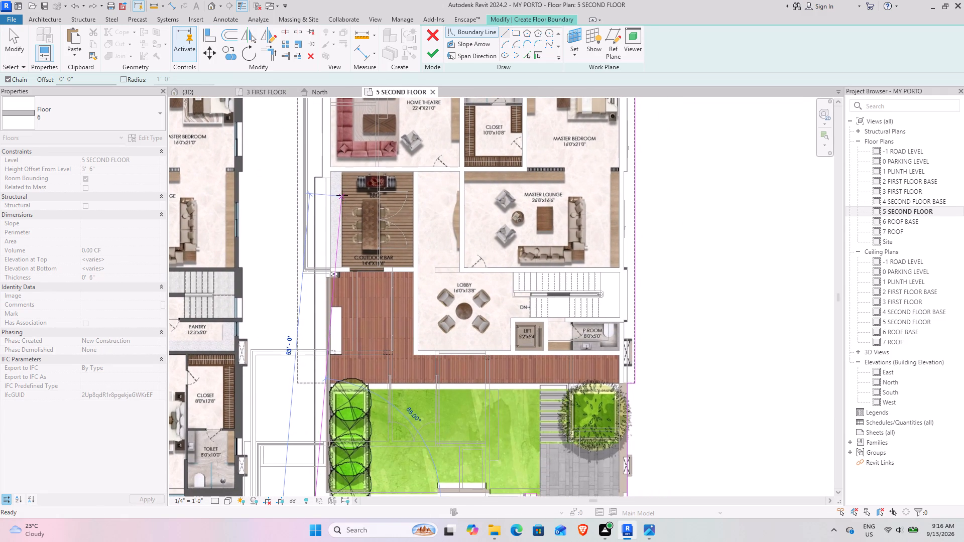
middle_drag(336, 270, 364, 237)
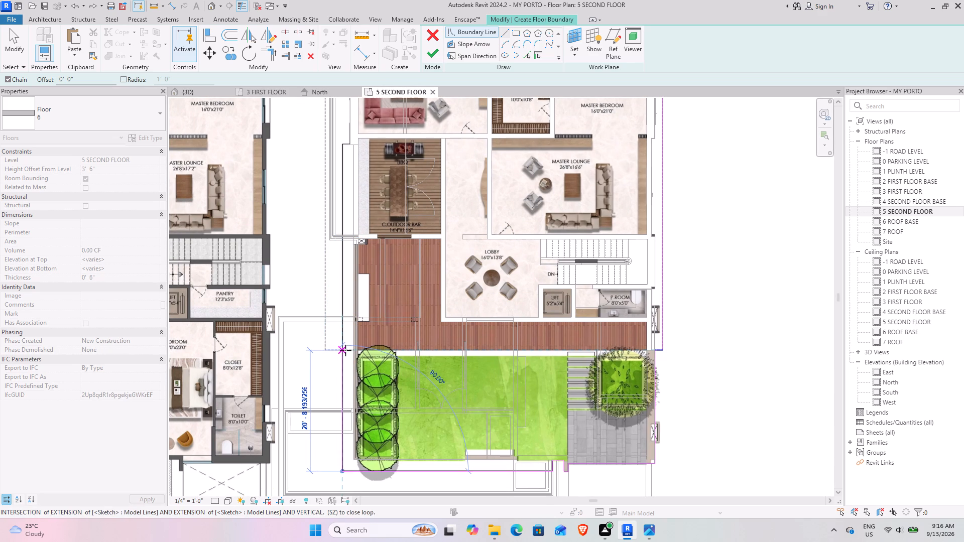
Draw the boundary about 20'-9" along the solid outline beside the planters to the deck edge line, then about 3'-0" outward to the dashed outline's corner.
click(345, 350)
click(323, 352)
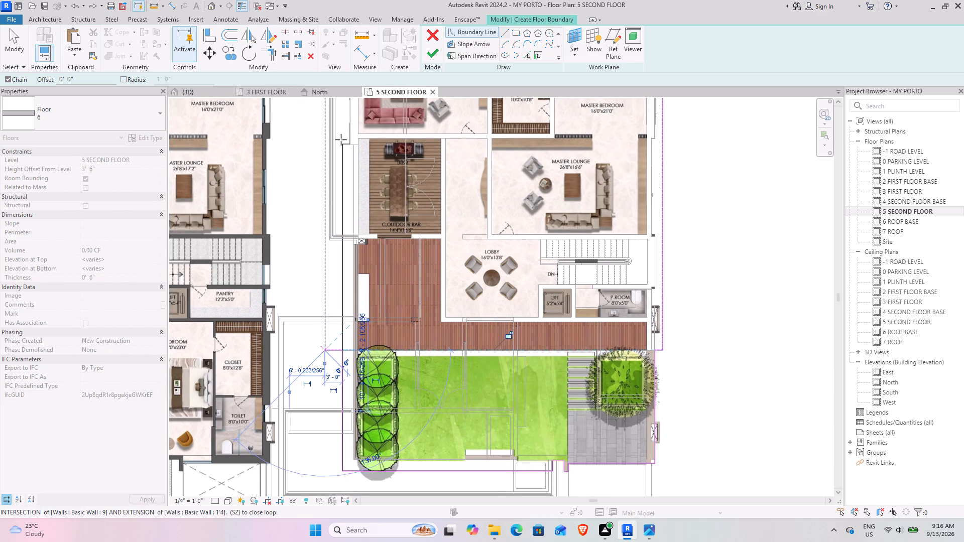
Close the slab boundary along the dashed outline to its starting corner outside the home theatre and finish the type 6 floor.
middle_drag(338, 129, 329, 395)
click(314, 264)
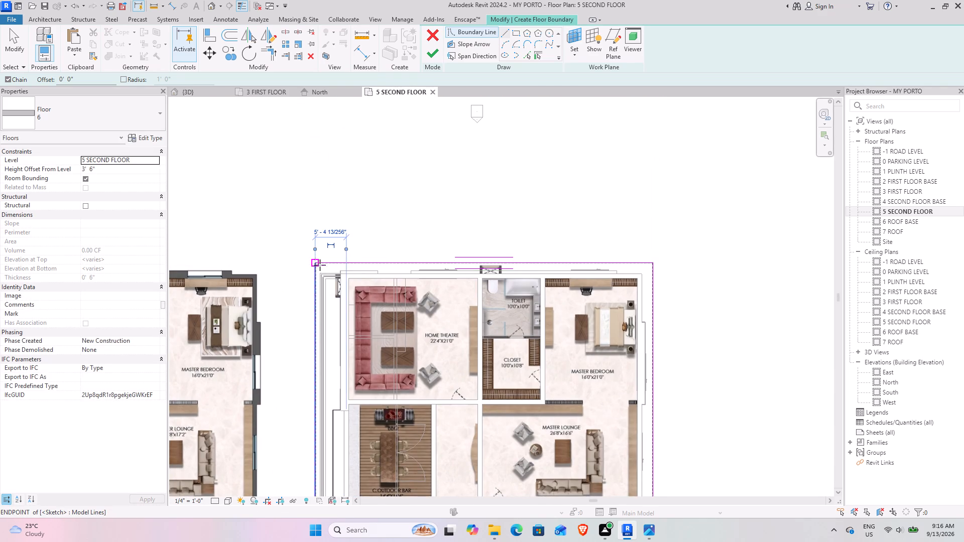
click(434, 51)
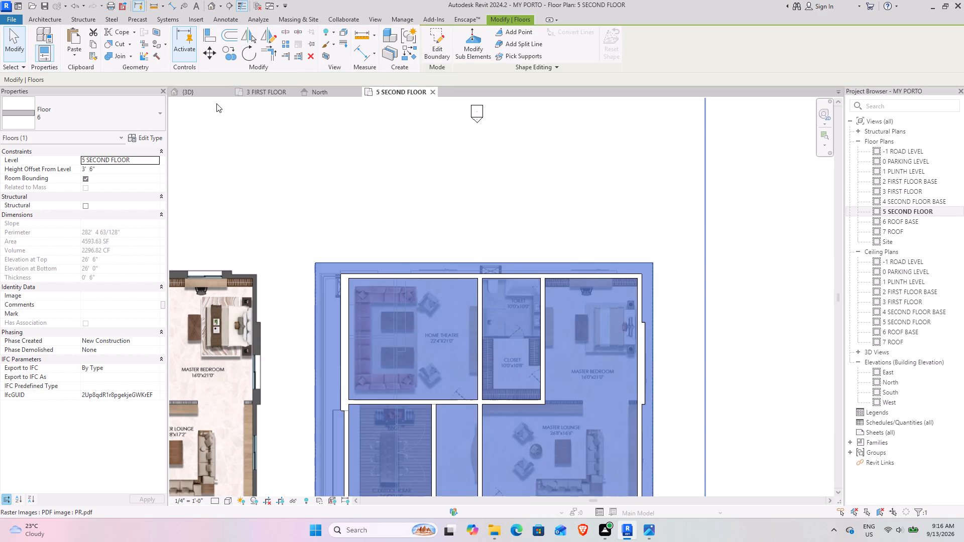
Examine the new second-floor slab in the 3D view from the front, side and above, including its overhang over the terraces.
click(195, 92)
scroll(472, 222, down, 4)
click(626, 246)
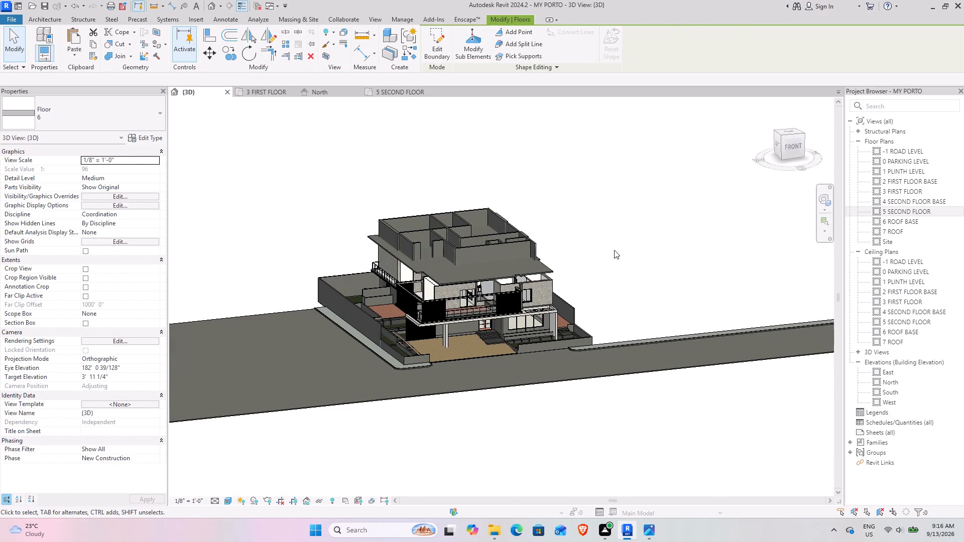
shift+middle_drag(509, 249, 591, 246)
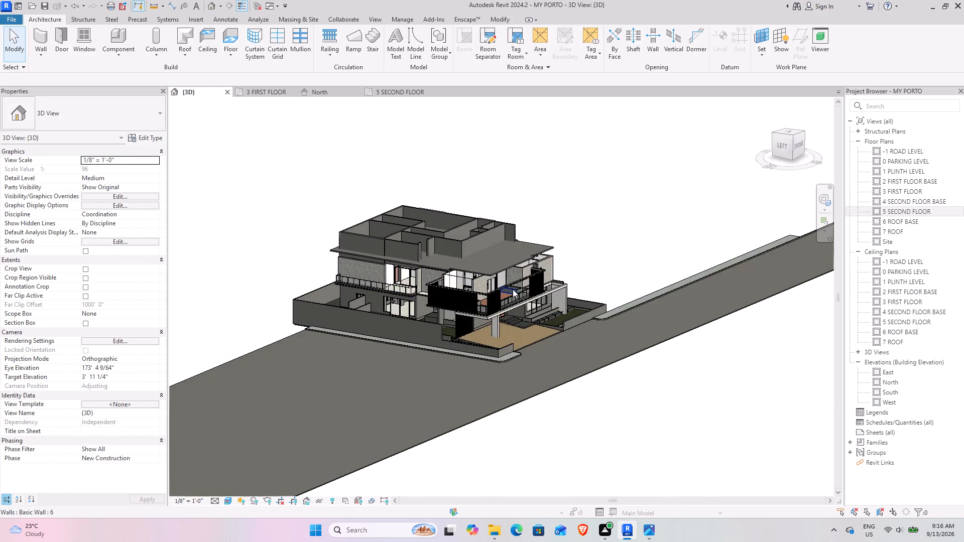
scroll(513, 289, up, 4)
shift+middle_drag(474, 308, 388, 267)
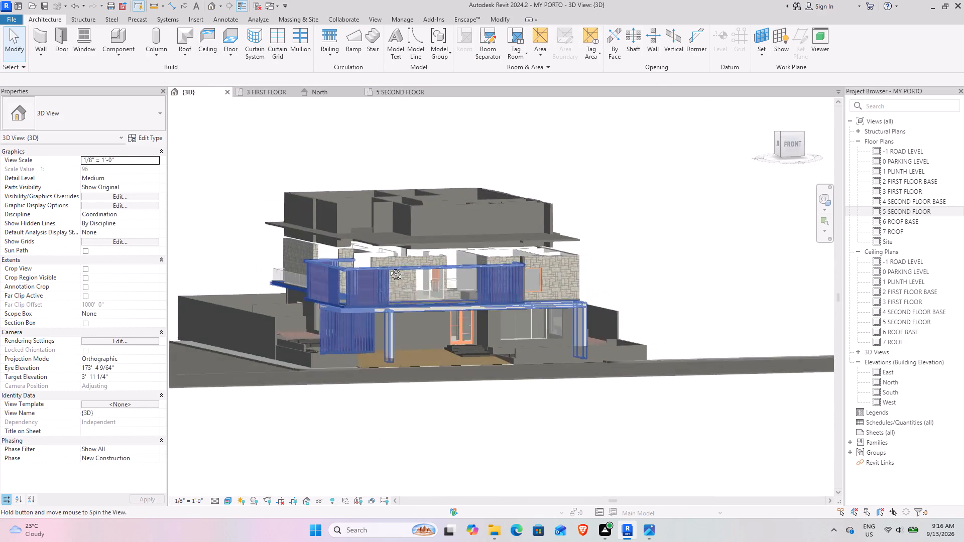
shift+middle_drag(388, 267, 476, 420)
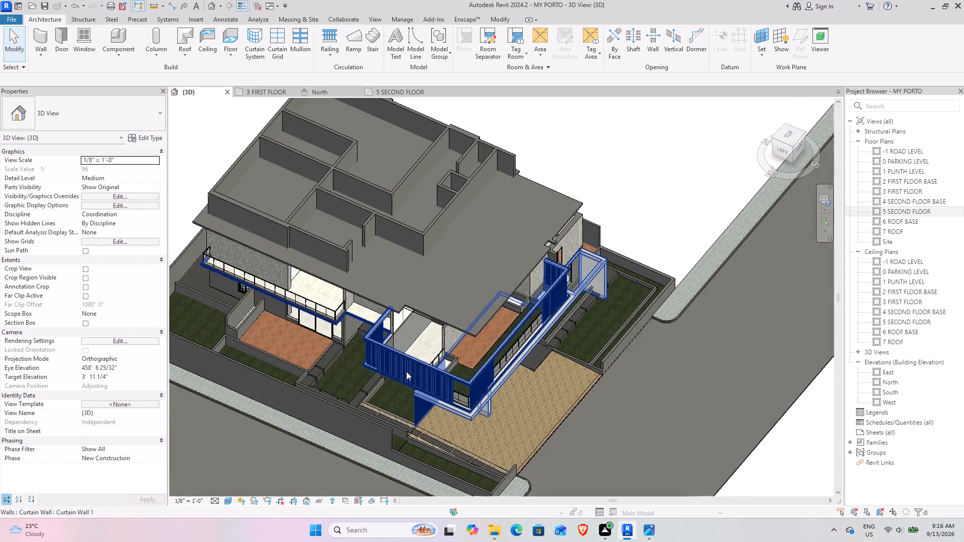
shift+middle_drag(407, 363, 416, 322)
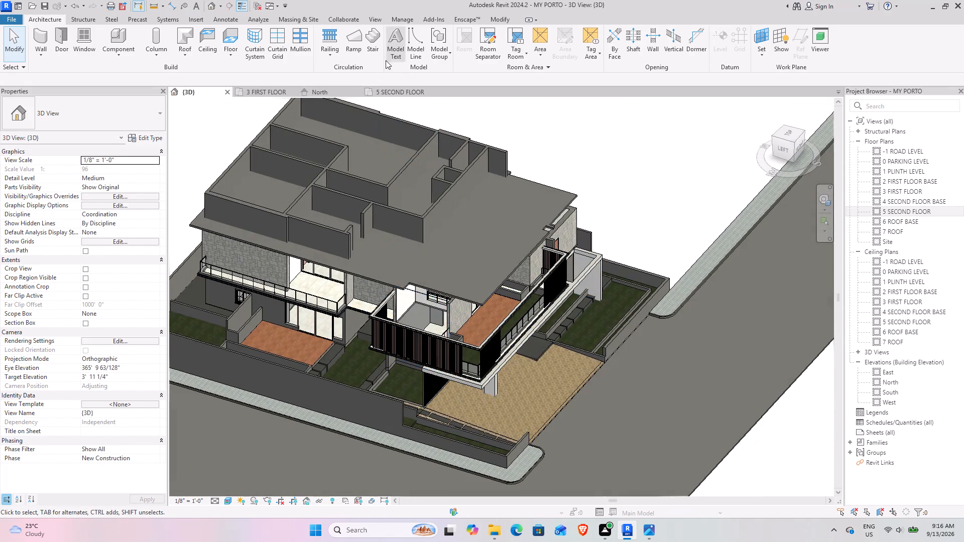
Return to the 5 SECOND FLOOR plan and set its visual style to wireframe so the reference plan shows through the slab.
click(395, 95)
scroll(433, 250, down, 3)
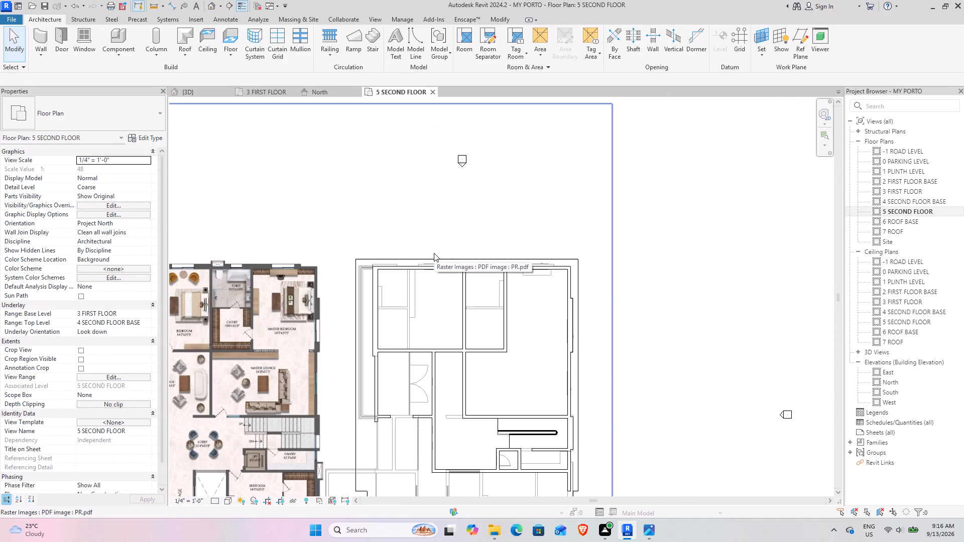
scroll(357, 242, down, 5)
middle_drag(372, 254, 468, 183)
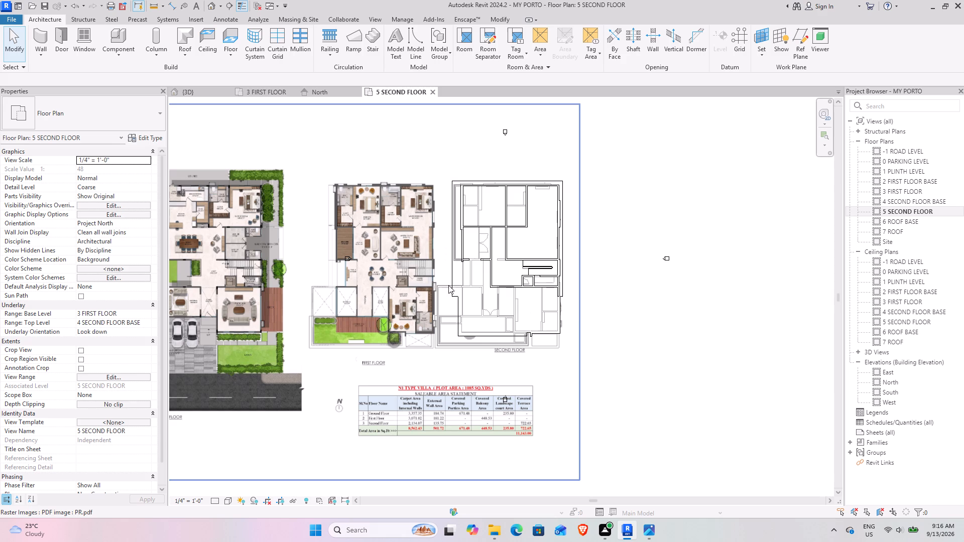
scroll(520, 235, up, 7)
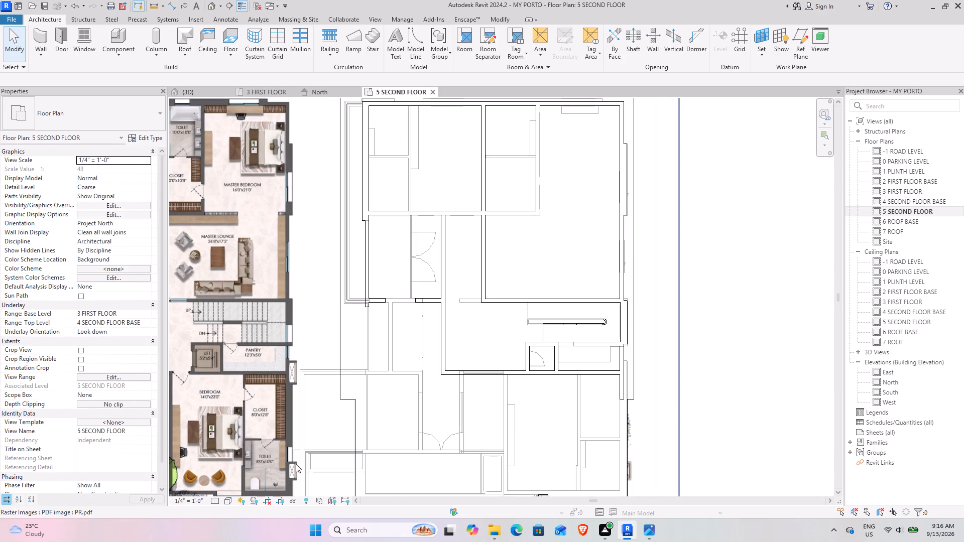
click(211, 502)
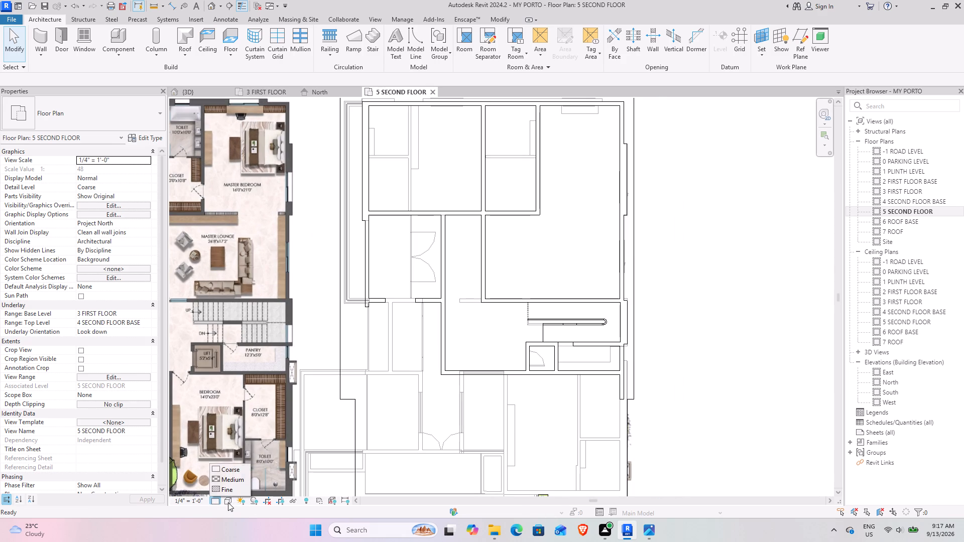
click(229, 501)
click(238, 442)
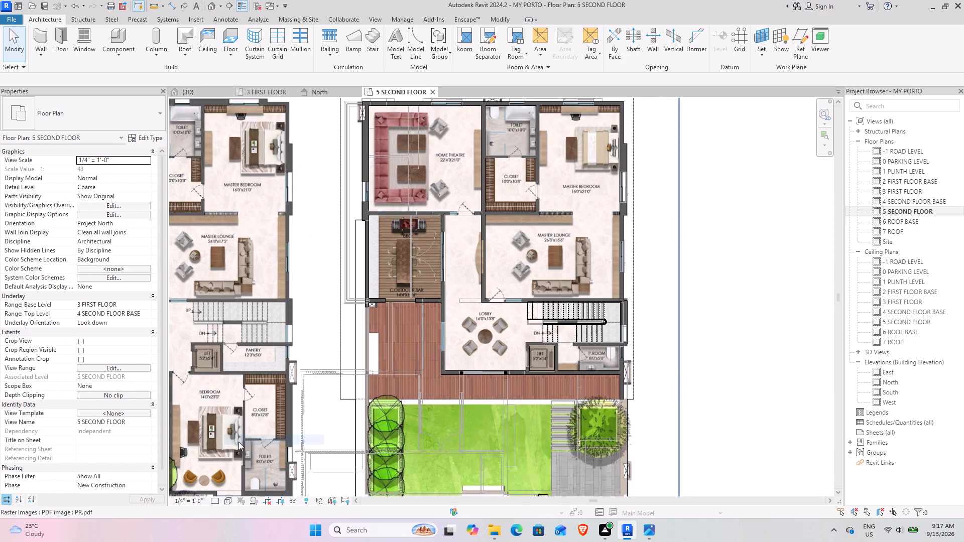
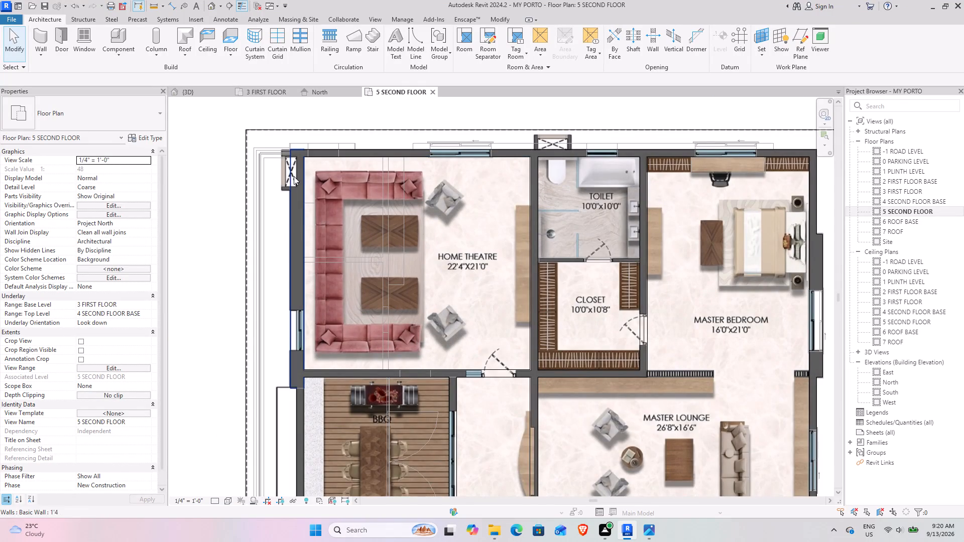
Examine the second-floor reference plan against the modelled walls and slab outline, from the home theatre past the outdoor bar and deck to the lawn.
middle_drag(320, 173, 306, 206)
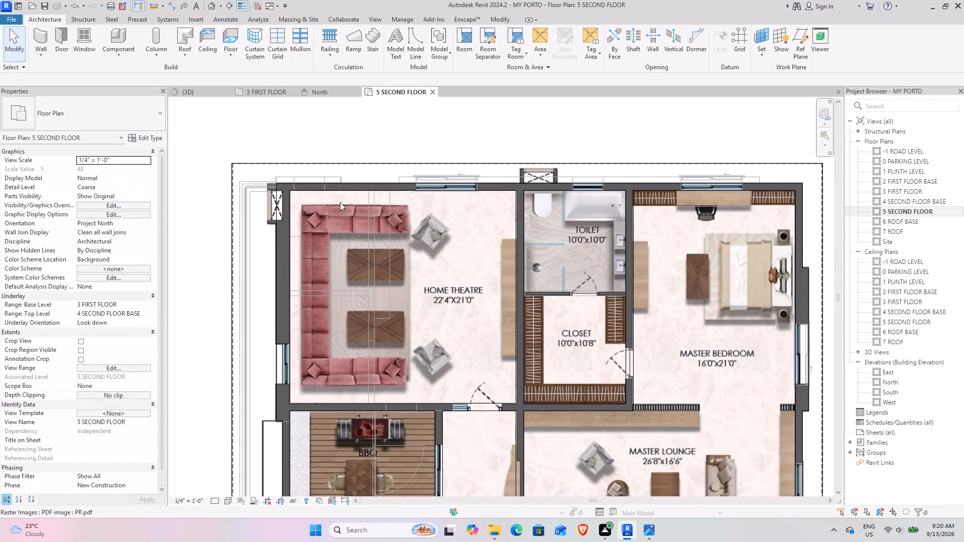
scroll(281, 237, down, 4)
middle_drag(287, 259, 321, 223)
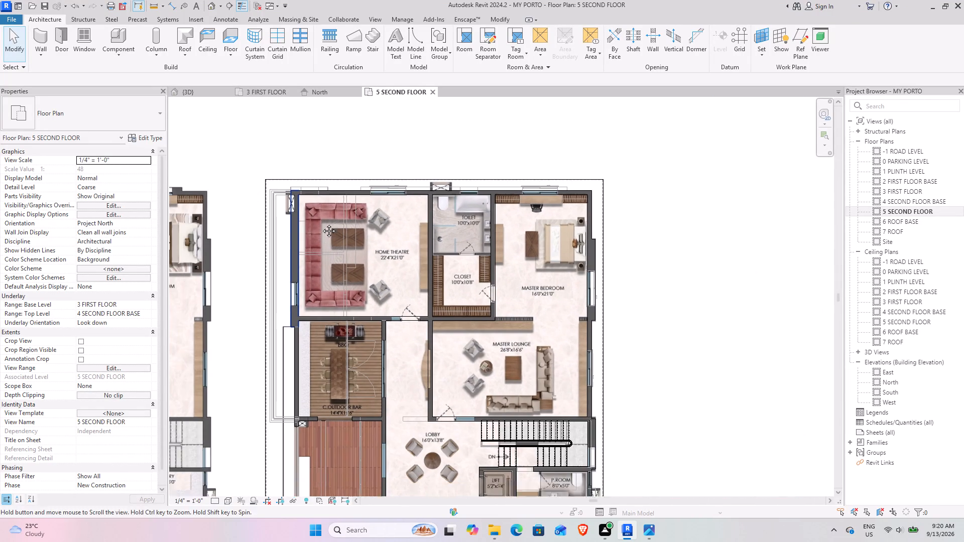
middle_drag(321, 223, 348, 196)
middle_drag(371, 341, 324, 208)
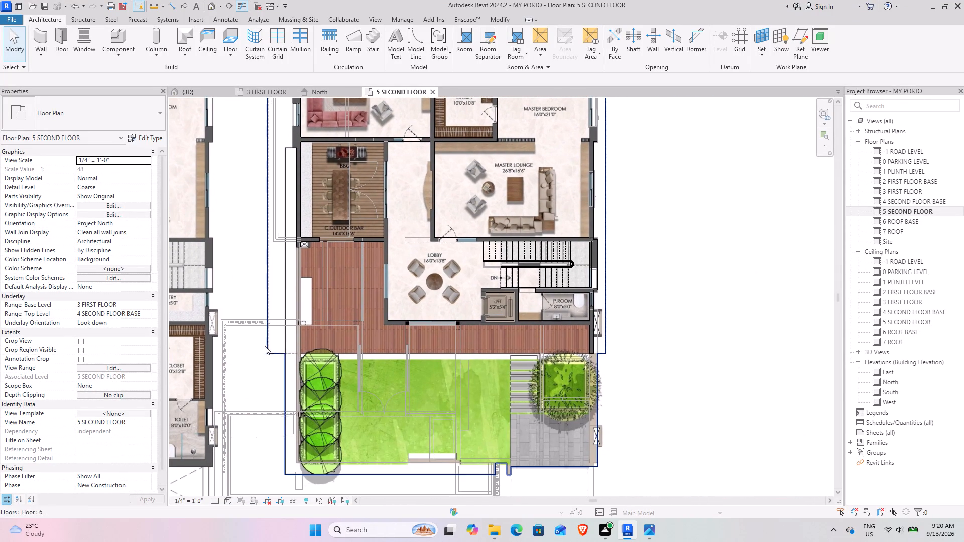
middle_drag(327, 359, 321, 322)
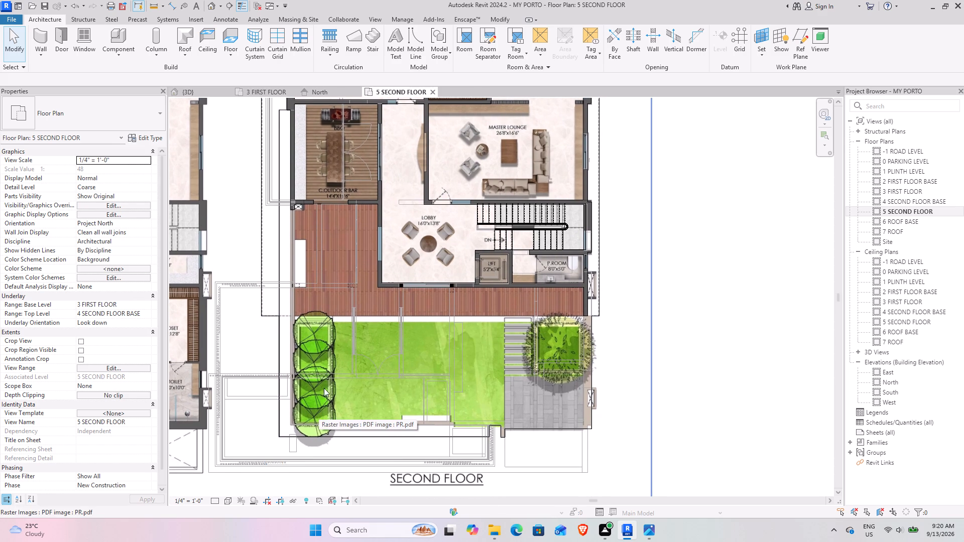
middle_drag(326, 221, 334, 267)
scroll(288, 236, up, 4)
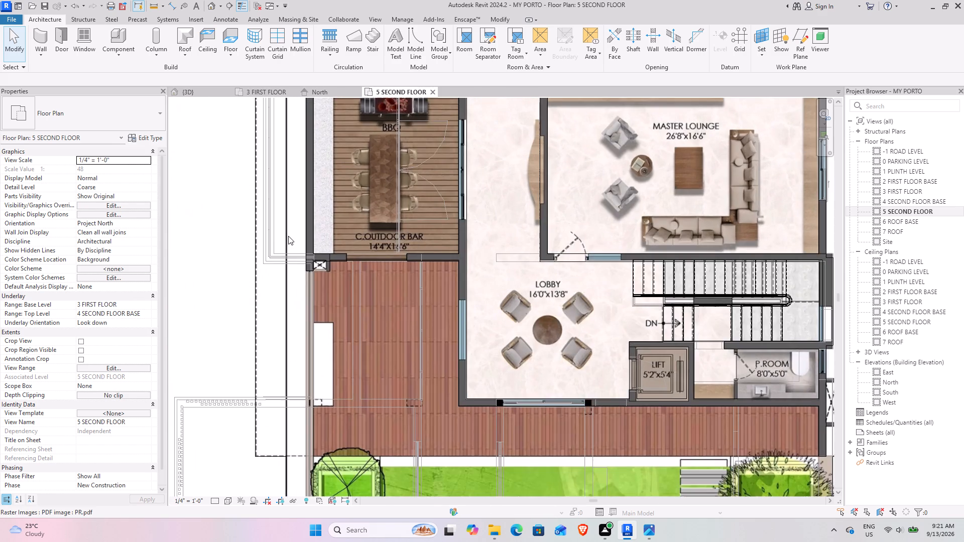
scroll(302, 245, down, 4)
middle_drag(325, 309, 341, 317)
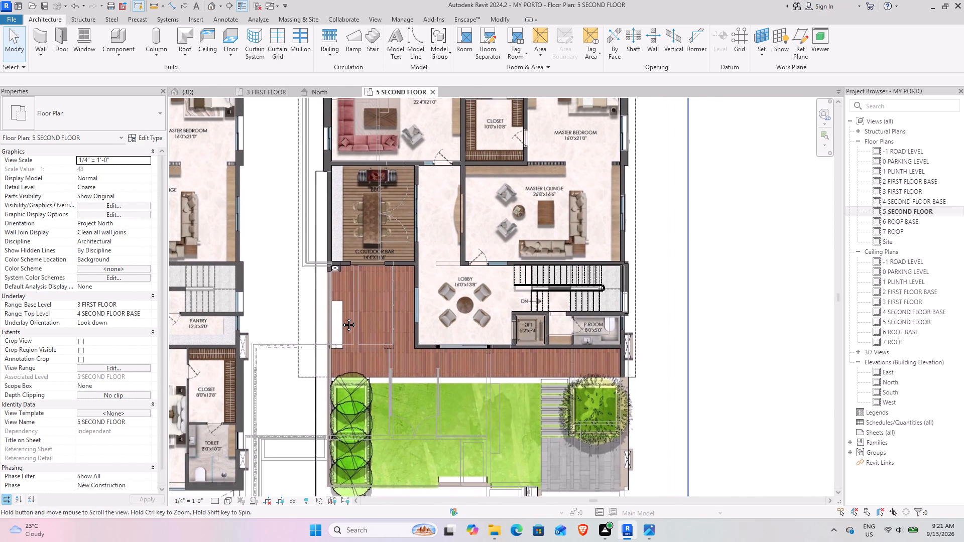
middle_drag(341, 317, 359, 398)
middle_drag(341, 269, 316, 339)
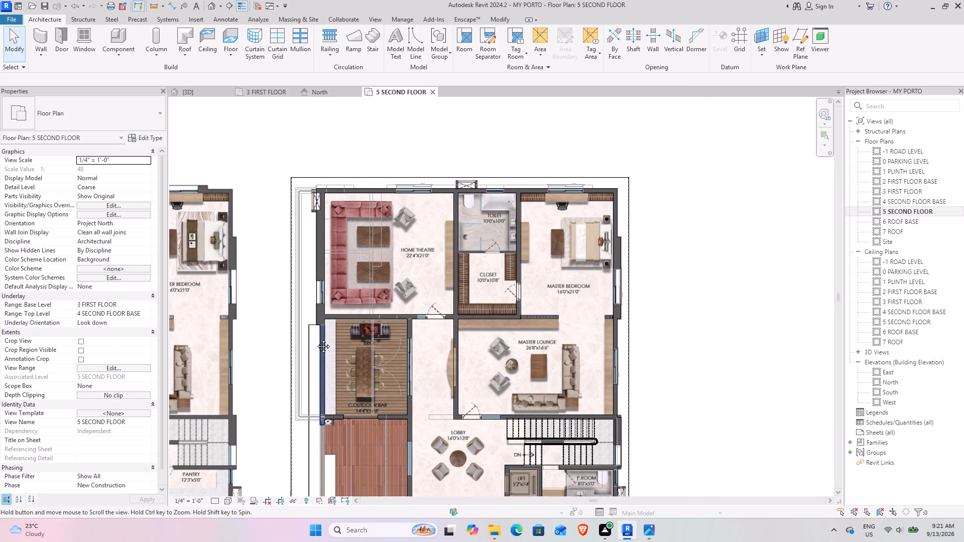
middle_drag(316, 339, 258, 330)
middle_drag(265, 314, 410, 220)
scroll(410, 227, down, 5)
middle_drag(406, 240, 432, 245)
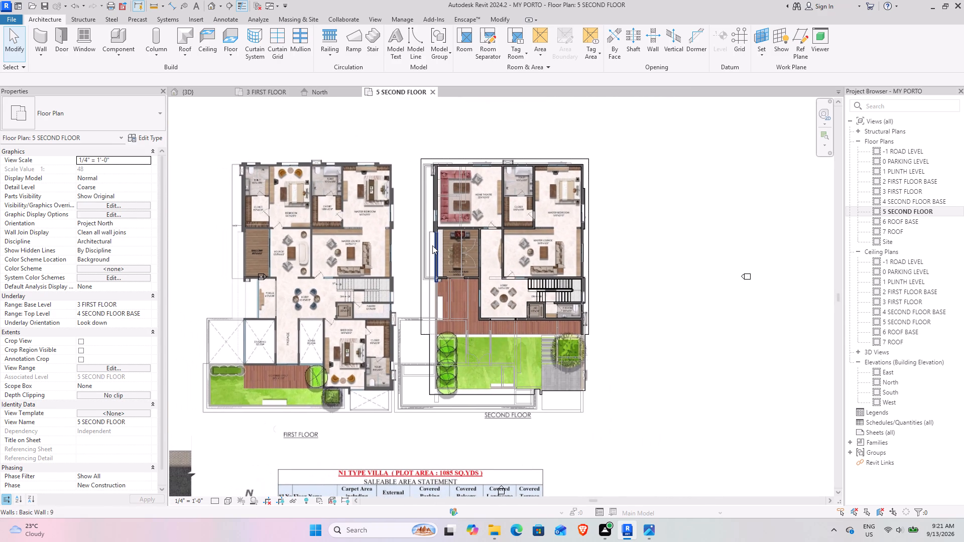
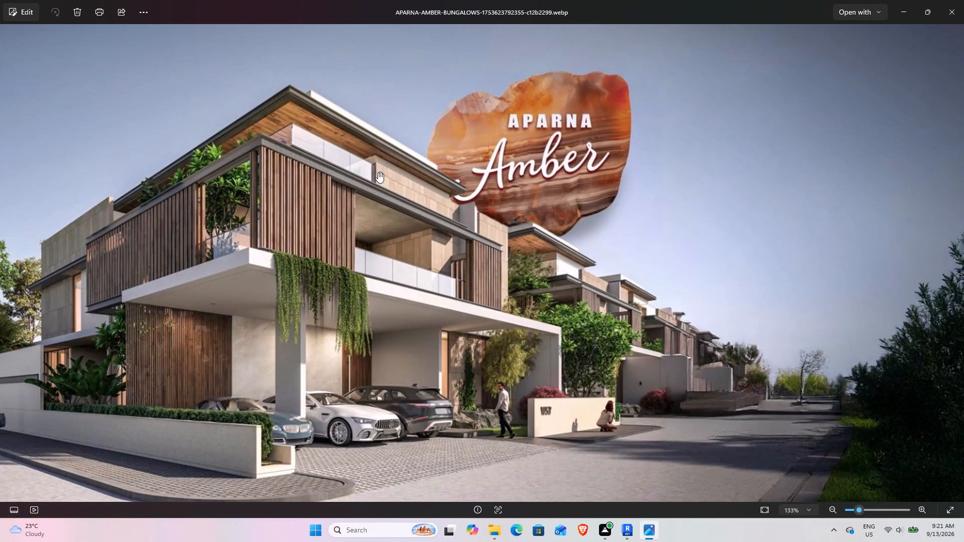
Examine the second-floor slab and walls above the first-floor balconies from several sides in the 3D view.
key(alt+Tab)
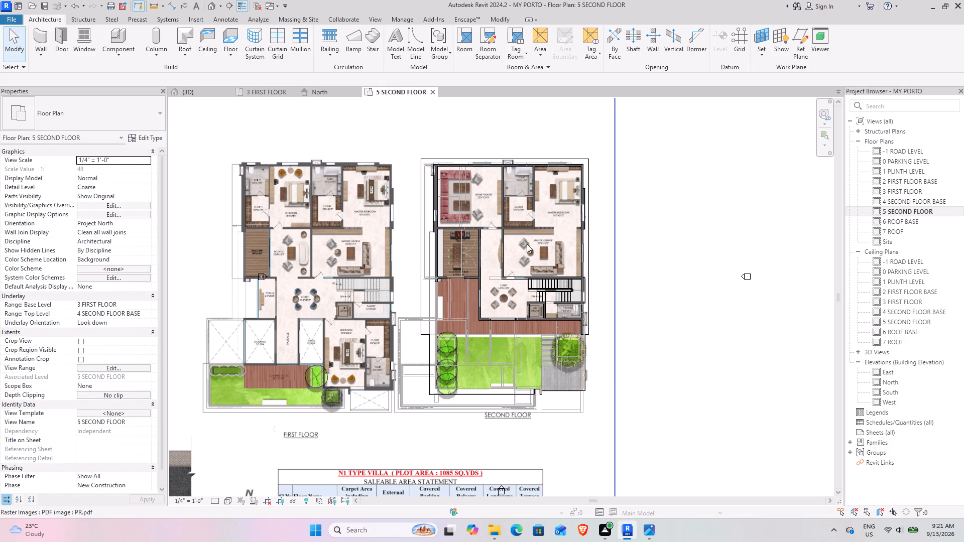
click(198, 89)
scroll(393, 284, down, 2)
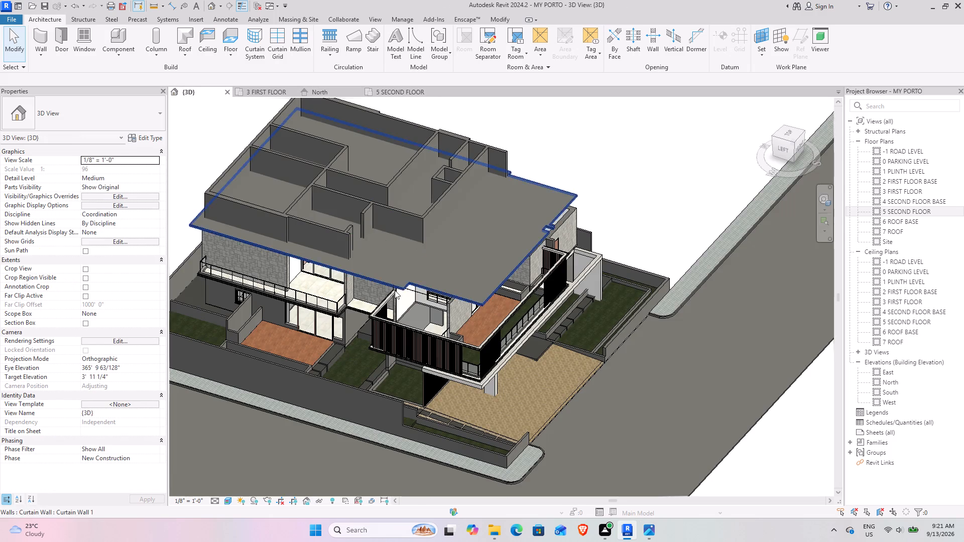
scroll(395, 290, down, 2)
shift+middle_drag(395, 326, 300, 244)
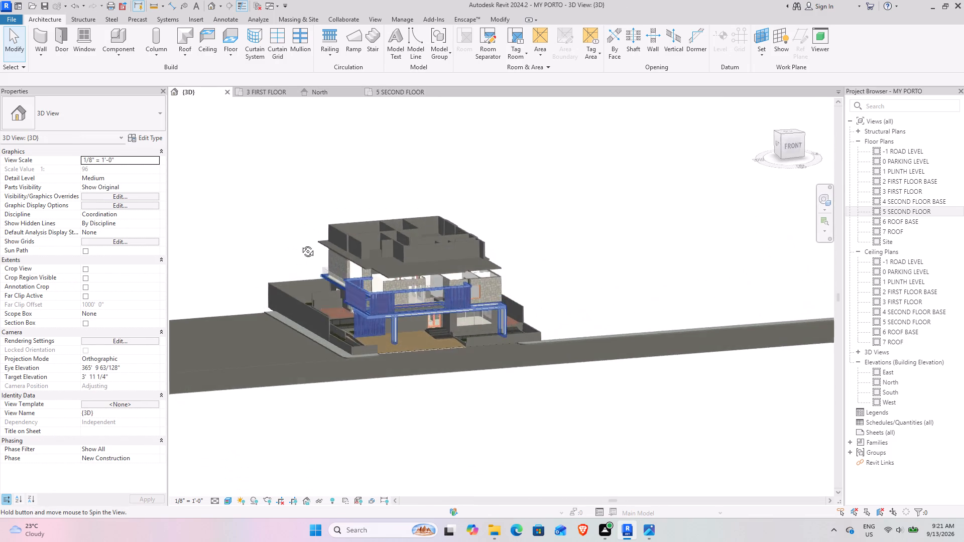
shift+middle_drag(300, 244, 296, 254)
scroll(346, 254, up, 9)
shift+middle_drag(313, 312, 393, 299)
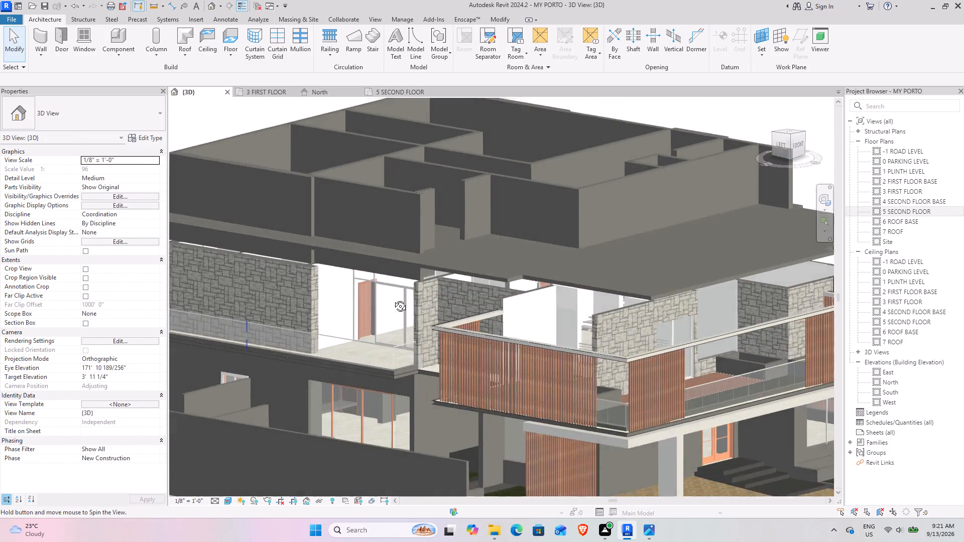
shift+middle_drag(393, 299, 383, 381)
middle_drag(352, 341, 422, 337)
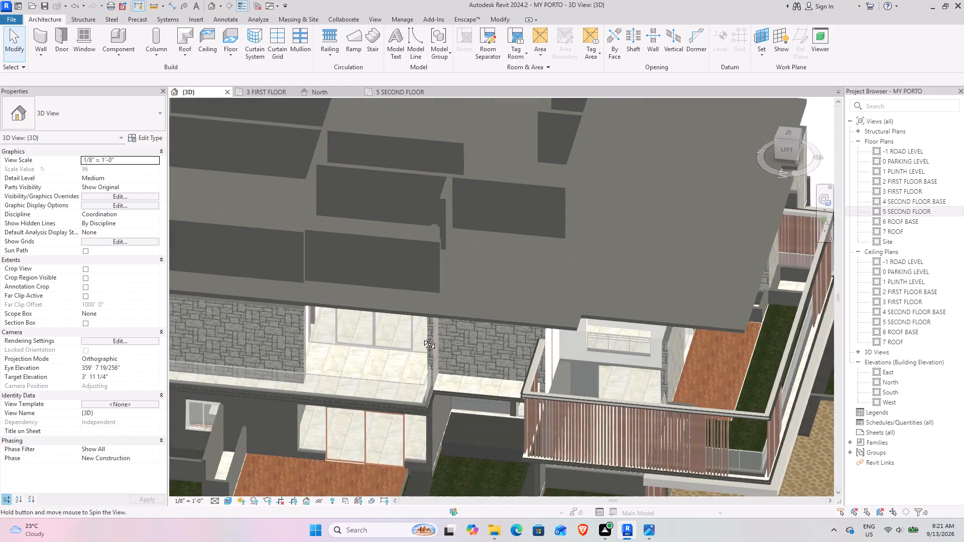
middle_drag(422, 337, 349, 360)
Check the slab outline on the 5 SECOND FLOOR plan against the reference image around the home theatre, outdoor bar and deck.
click(403, 91)
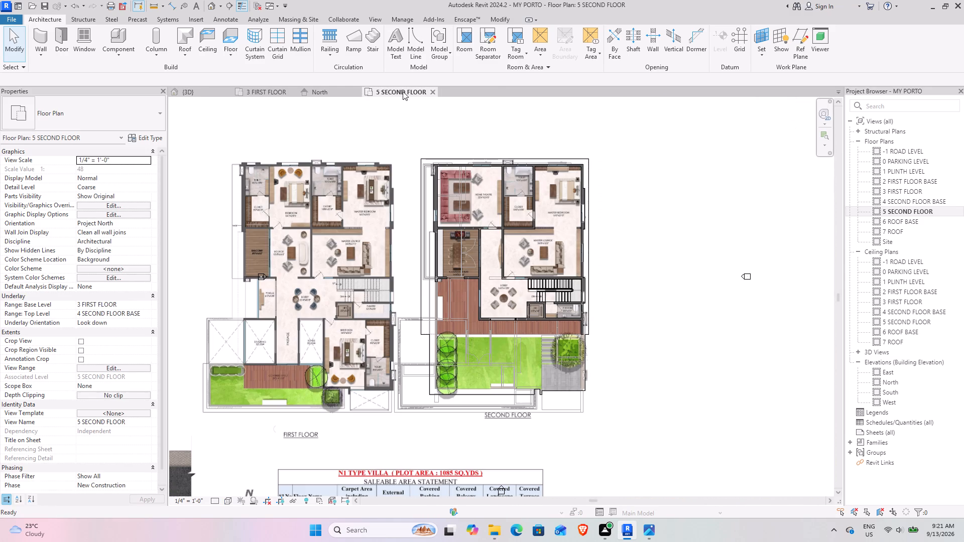
scroll(475, 235, up, 4)
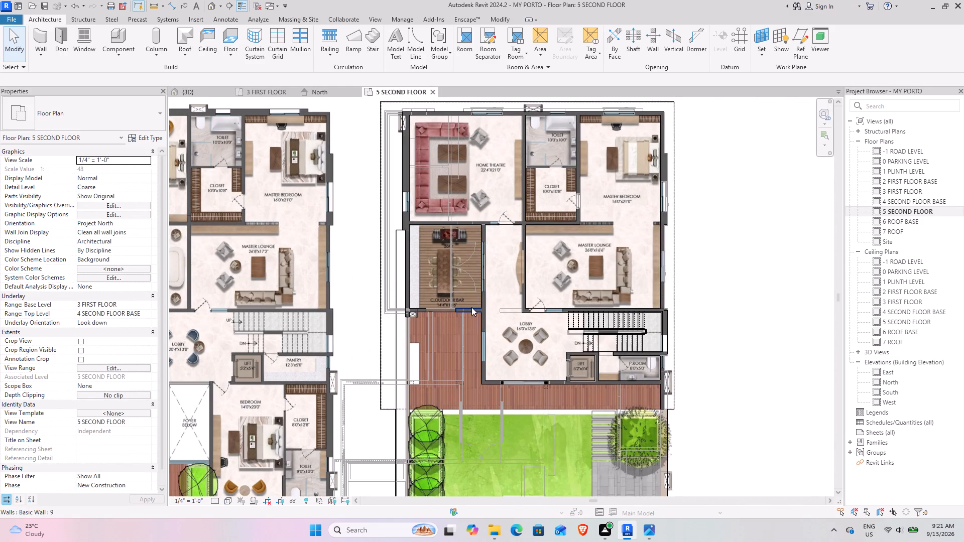
scroll(471, 307, up, 4)
scroll(457, 282, down, 3)
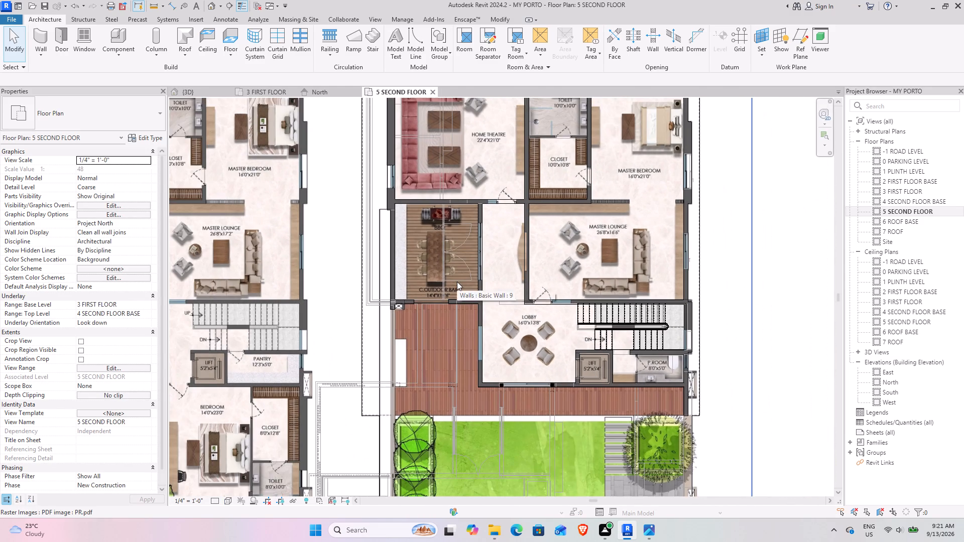
middle_drag(496, 263, 436, 263)
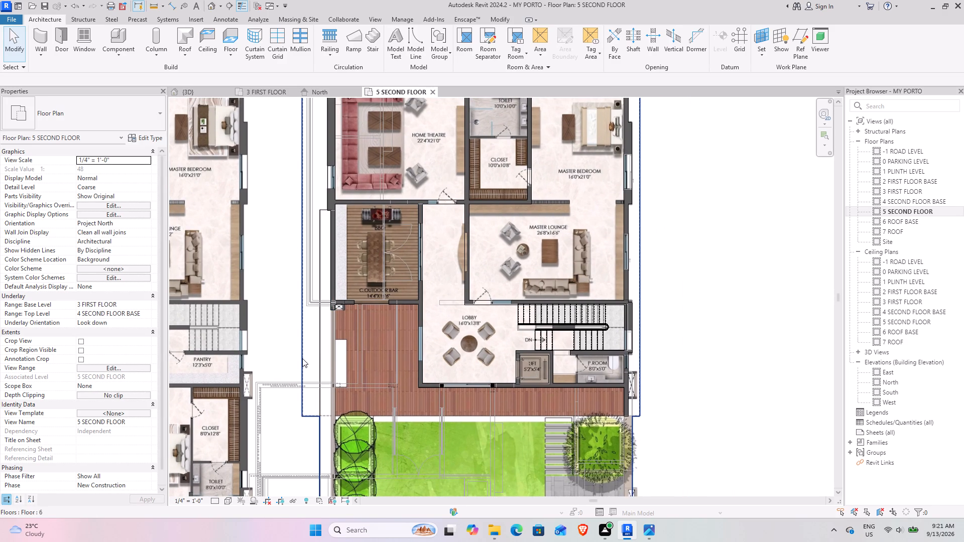
middle_drag(350, 314, 321, 393)
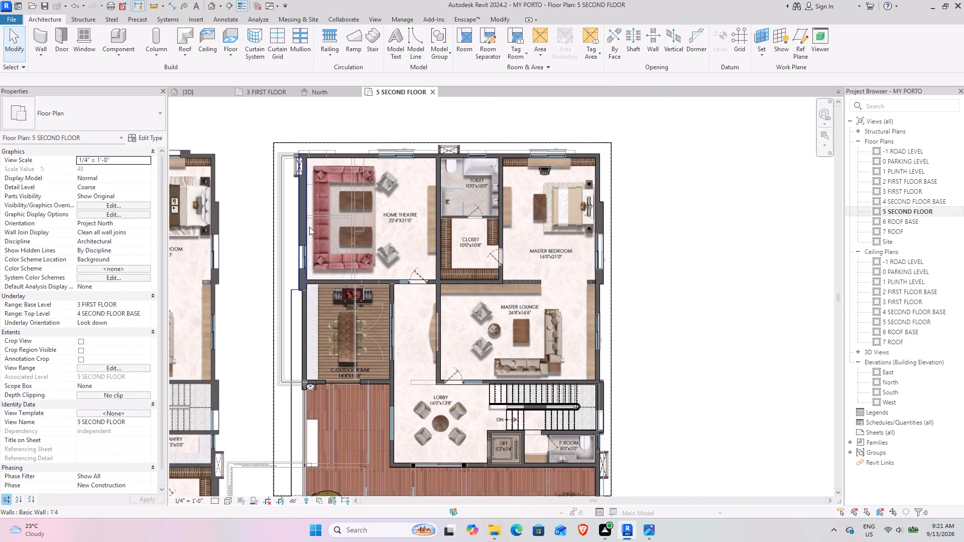
middle_drag(289, 366, 267, 280)
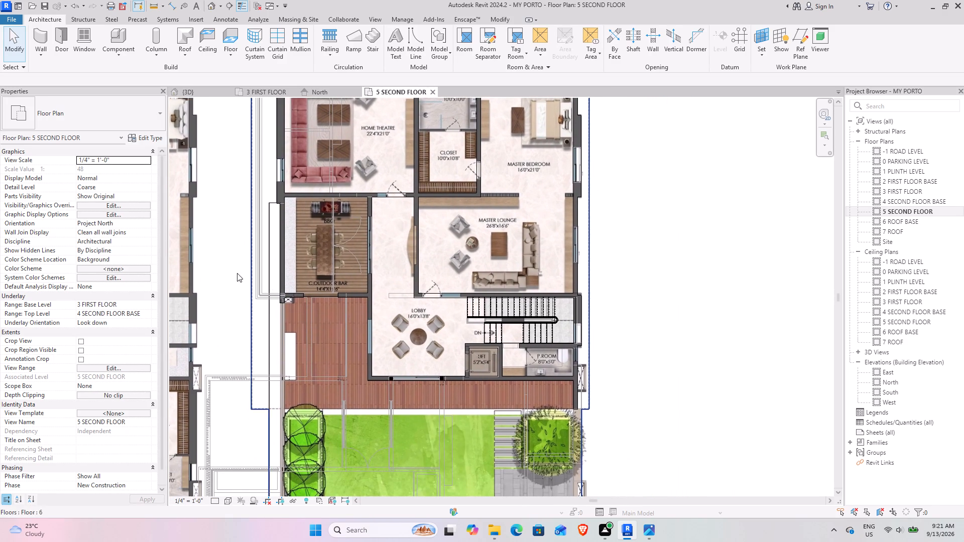
scroll(323, 187, down, 4)
middle_drag(358, 167, 359, 224)
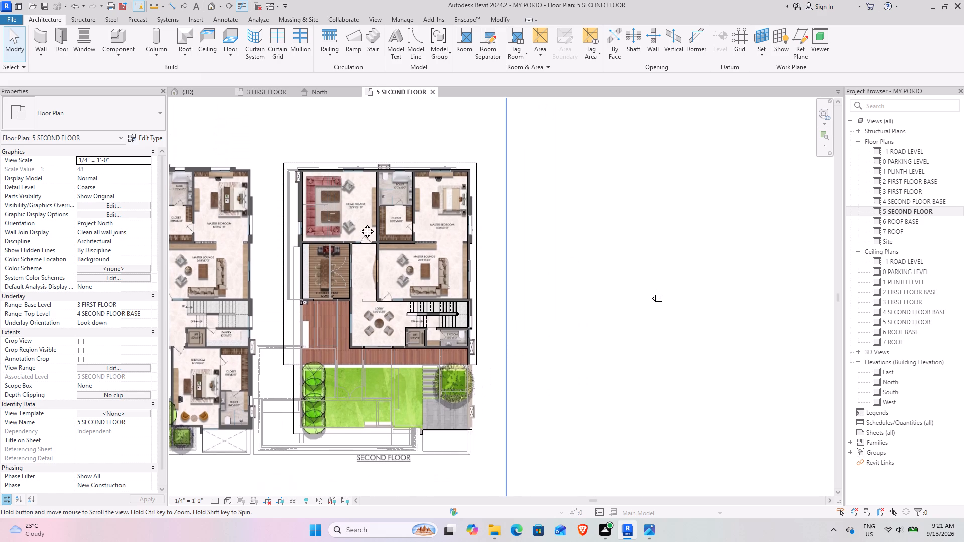
middle_drag(359, 224, 364, 198)
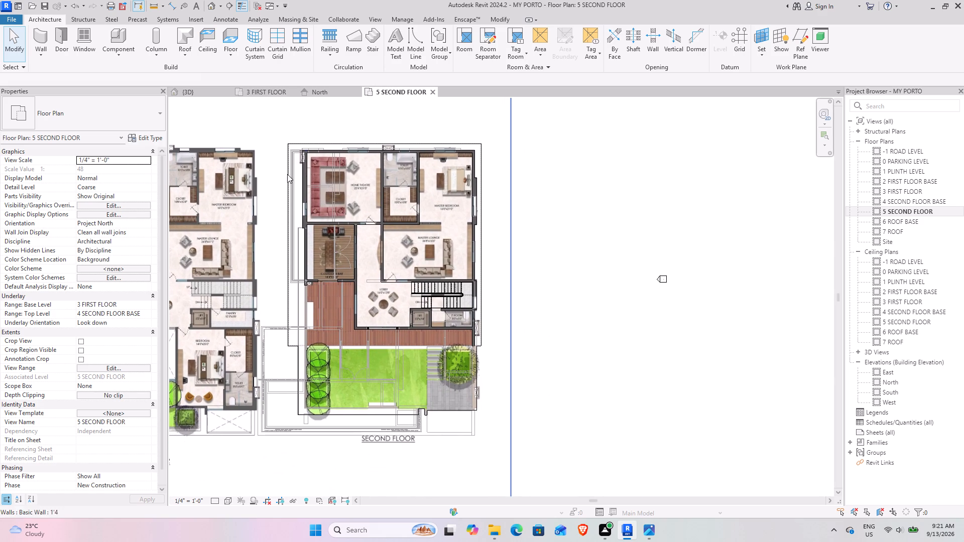
scroll(277, 188, down, 3)
middle_drag(309, 189, 450, 183)
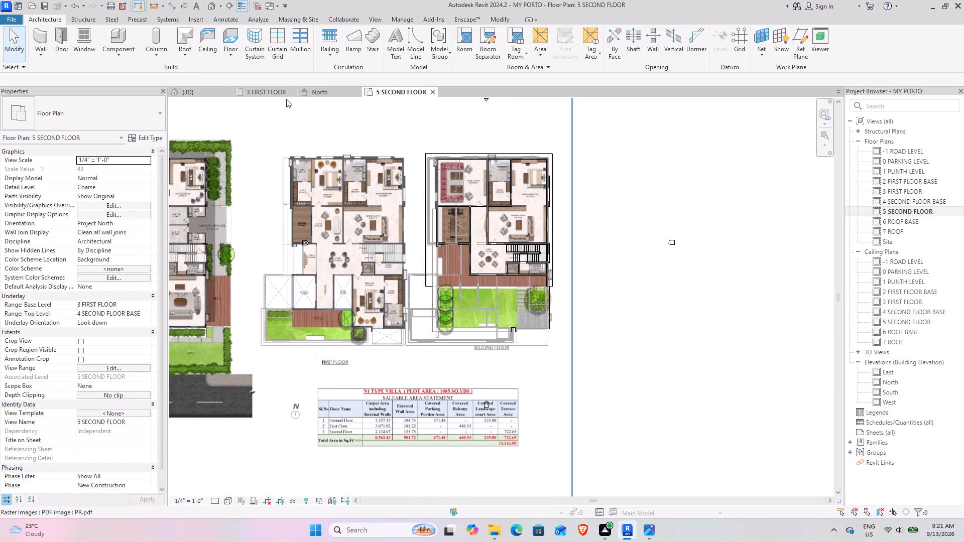
Set the second-floor slab's height offset from the 5 SECOND FLOOR level to 0 in the 3D view.
click(206, 90)
middle_drag(393, 265, 387, 264)
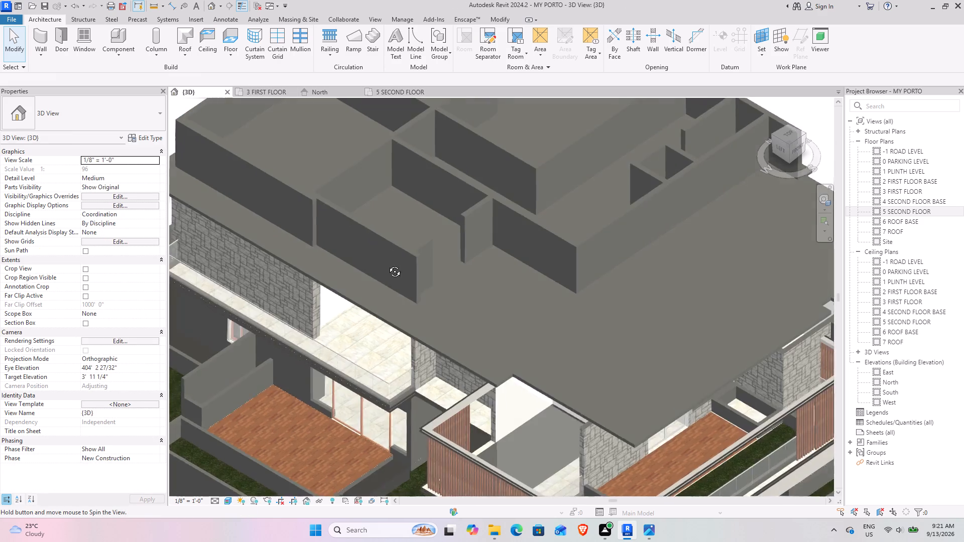
middle_drag(387, 264, 285, 168)
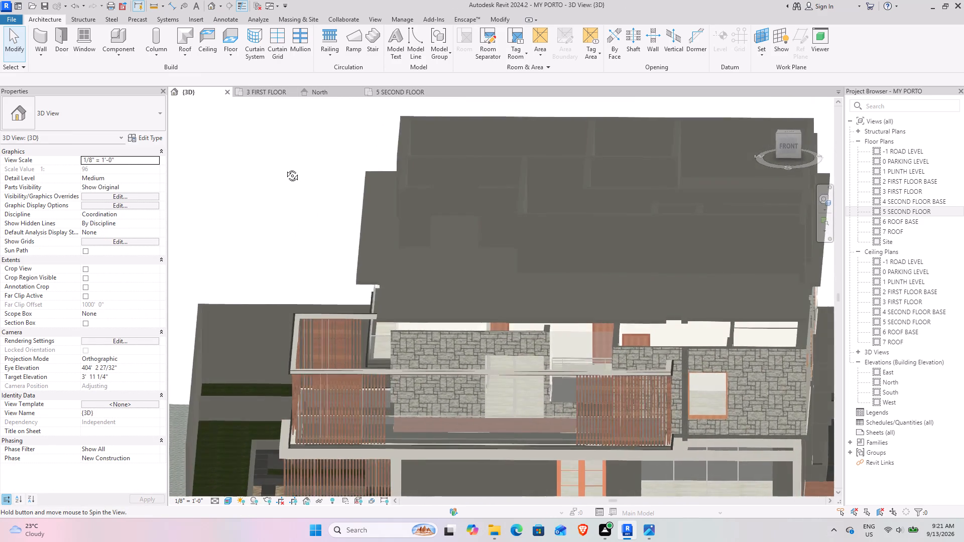
middle_drag(285, 168, 441, 163)
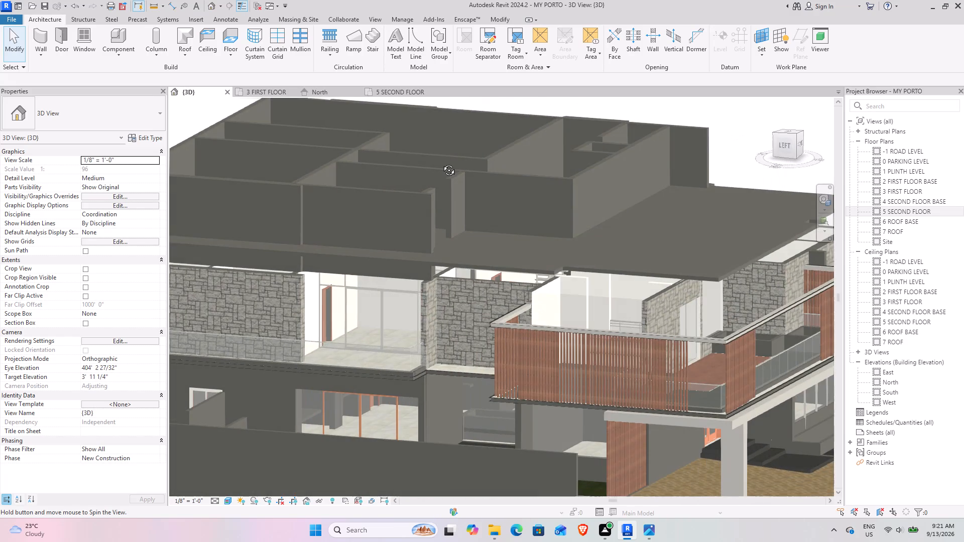
middle_drag(441, 163, 438, 112)
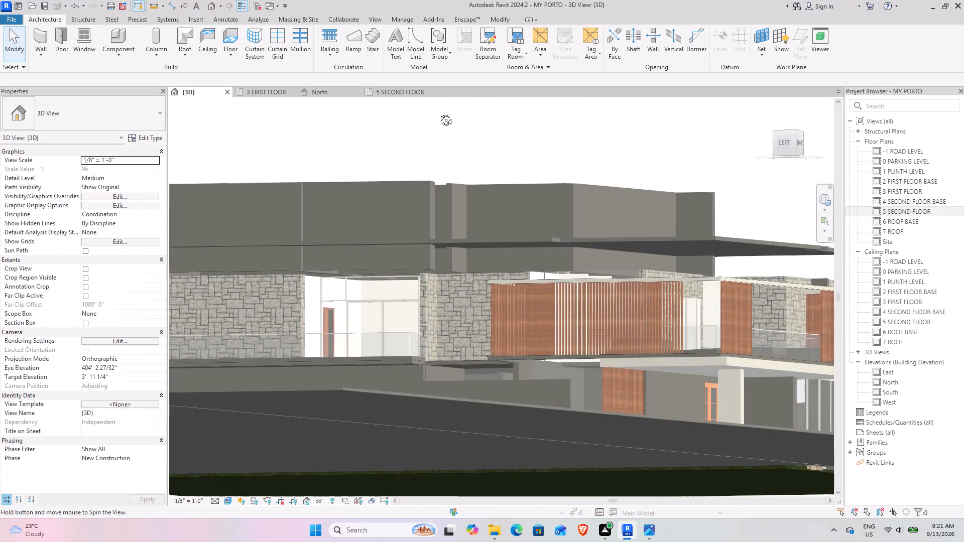
middle_drag(438, 112, 419, 133)
click(525, 251)
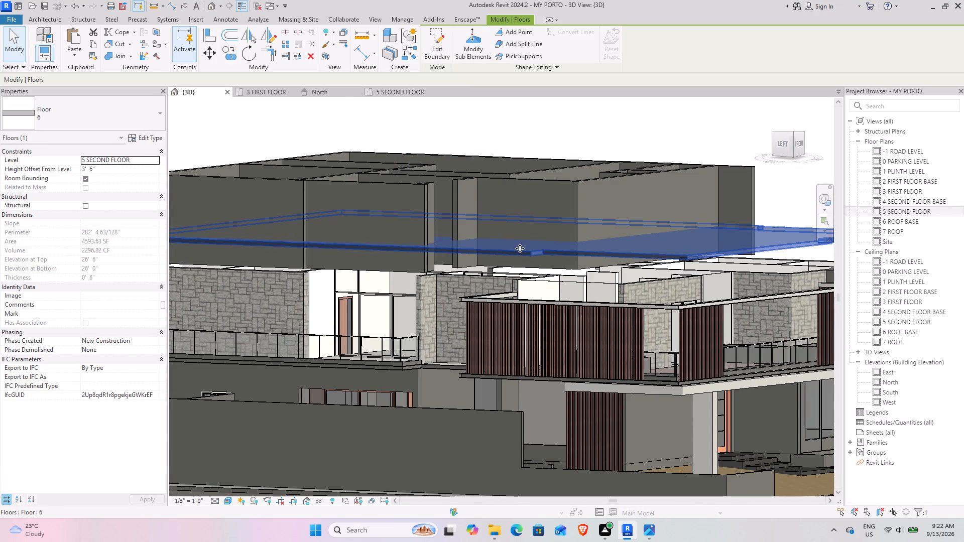
click(106, 172)
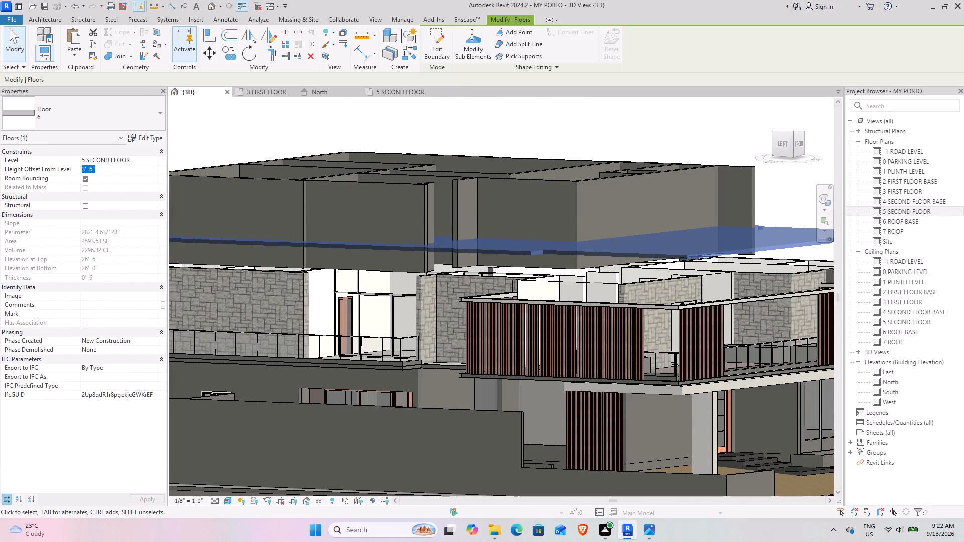
key(0)
key(Return)
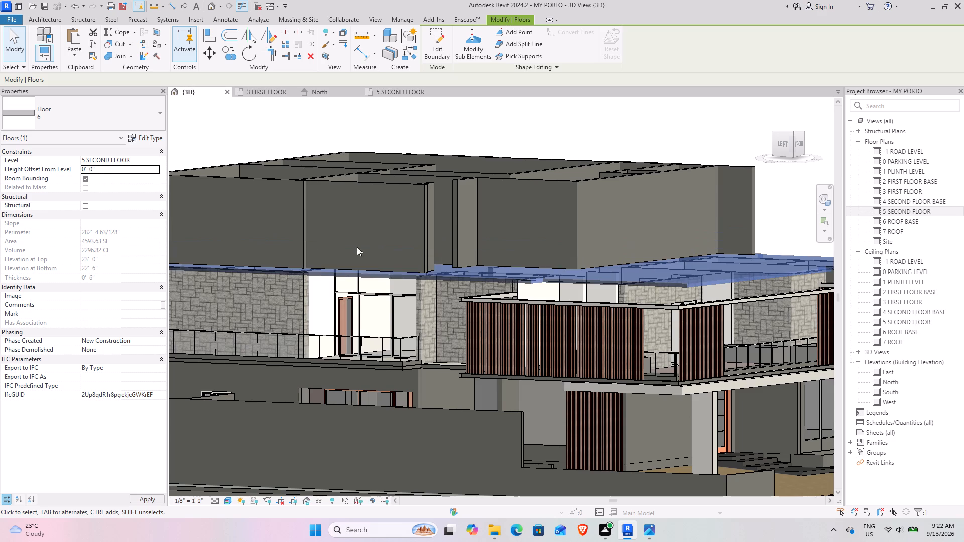
click(446, 129)
Inspect the repositioned second-floor slab in 3D against the walls above, the stone walls below and the slatted balcony screens.
shift+middle_drag(479, 225, 420, 200)
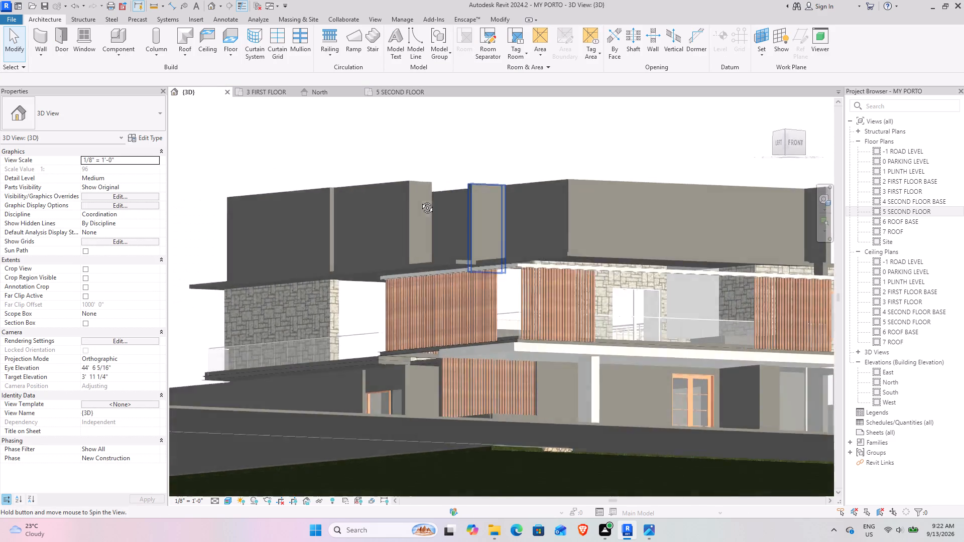
shift+middle_drag(420, 200, 435, 290)
shift+middle_drag(410, 371, 585, 294)
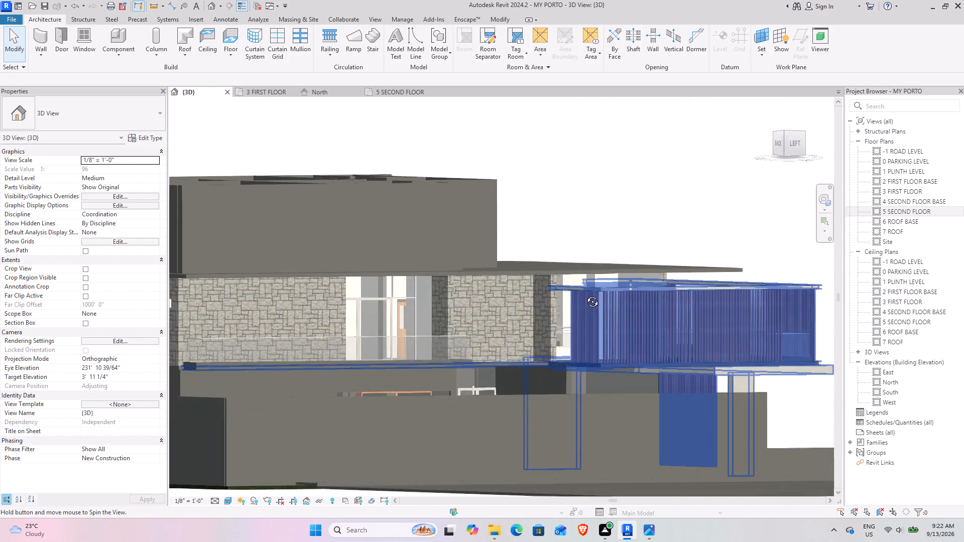
shift+middle_drag(585, 294, 407, 355)
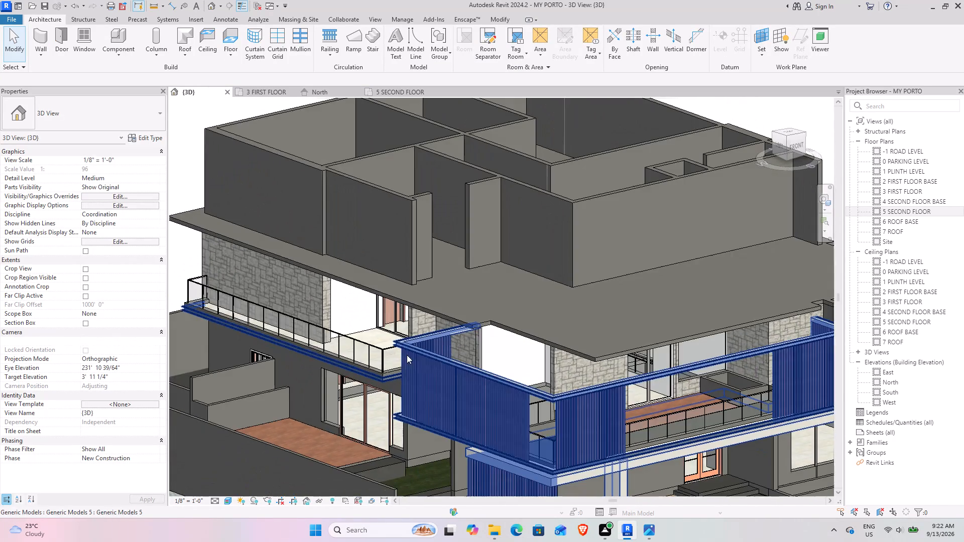
middle_drag(402, 355, 390, 317)
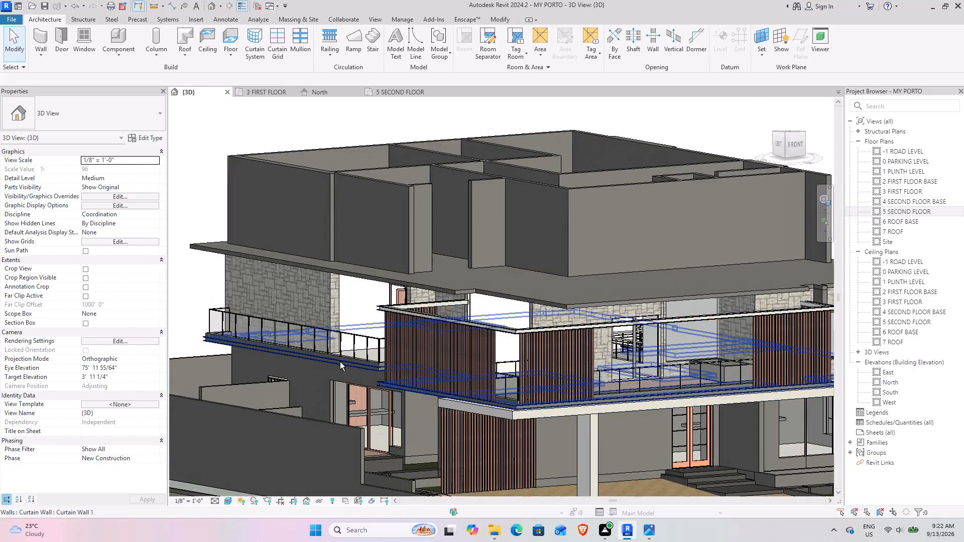
shift+middle_drag(340, 362, 375, 326)
scroll(353, 342, down, 4)
shift+middle_drag(440, 323, 459, 415)
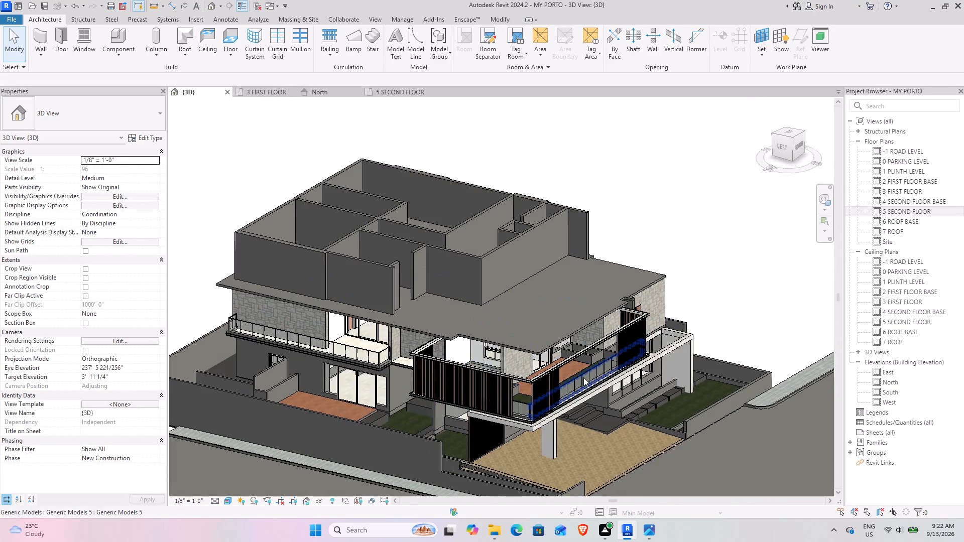
scroll(622, 393, up, 4)
shift+middle_drag(617, 453, 676, 389)
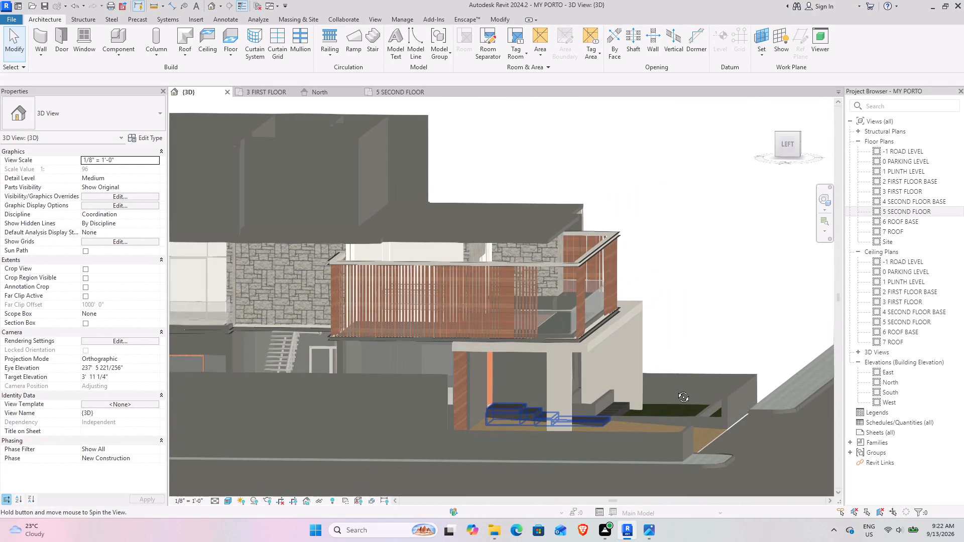
shift+middle_drag(676, 389, 554, 415)
shift+middle_drag(516, 424, 609, 427)
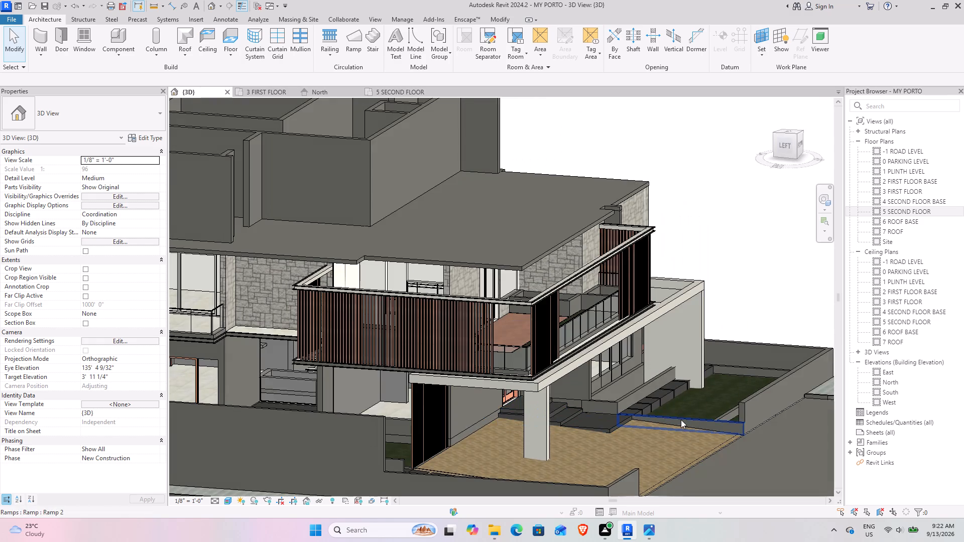
middle_drag(681, 420, 615, 457)
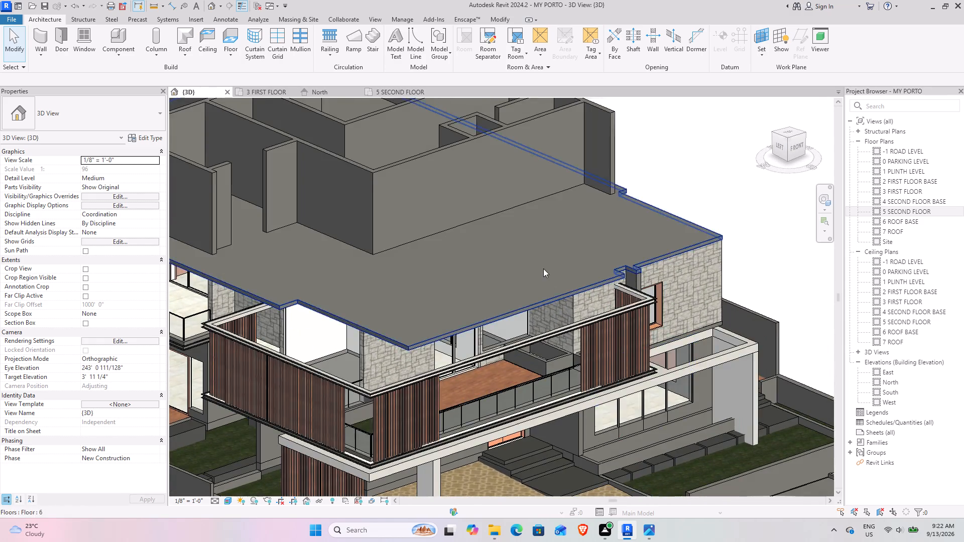
scroll(543, 268, down, 4)
shift+middle_drag(543, 268, 534, 343)
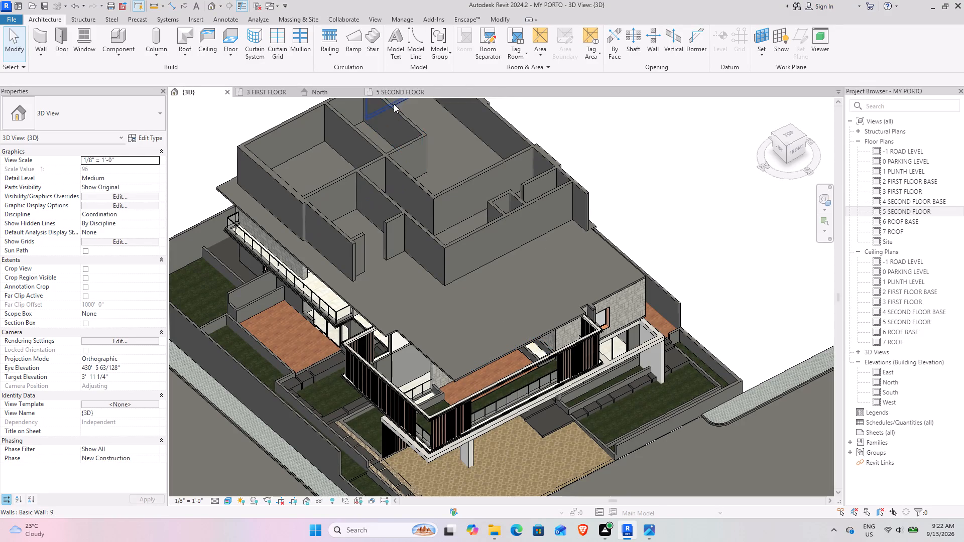
Examine the staircase, lift and powder room area beside the lobby on the 5 SECOND FLOOR plan.
click(393, 91)
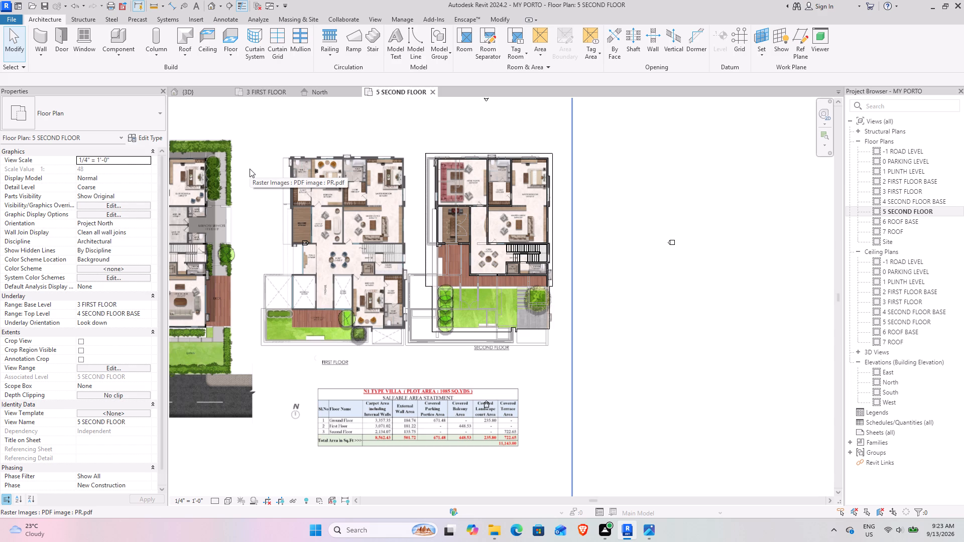
middle_drag(452, 228, 392, 274)
scroll(450, 281, up, 8)
middle_drag(331, 274, 415, 254)
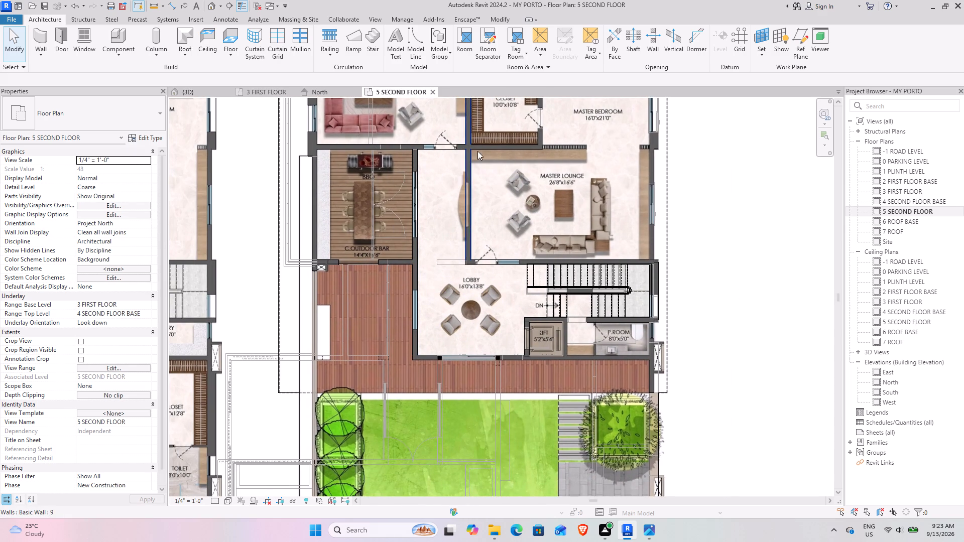
middle_drag(541, 197, 375, 165)
scroll(412, 311, up, 5)
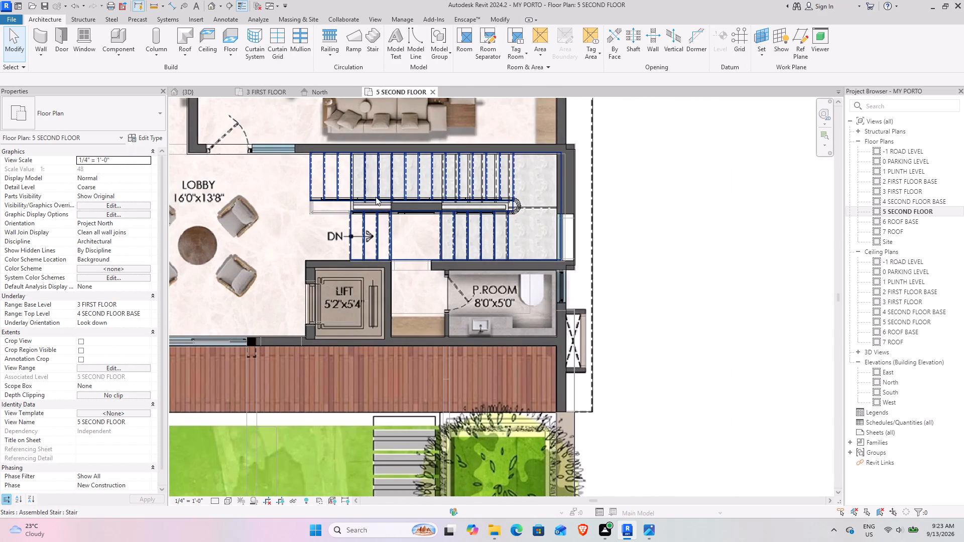
middle_drag(343, 246, 385, 294)
scroll(362, 229, up, 4)
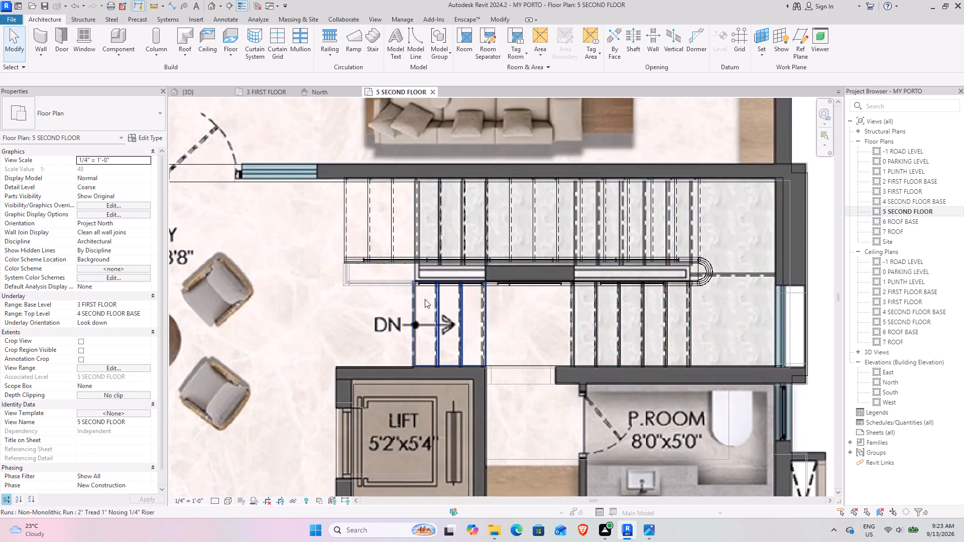
scroll(425, 299, down, 4)
middle_drag(427, 308, 384, 286)
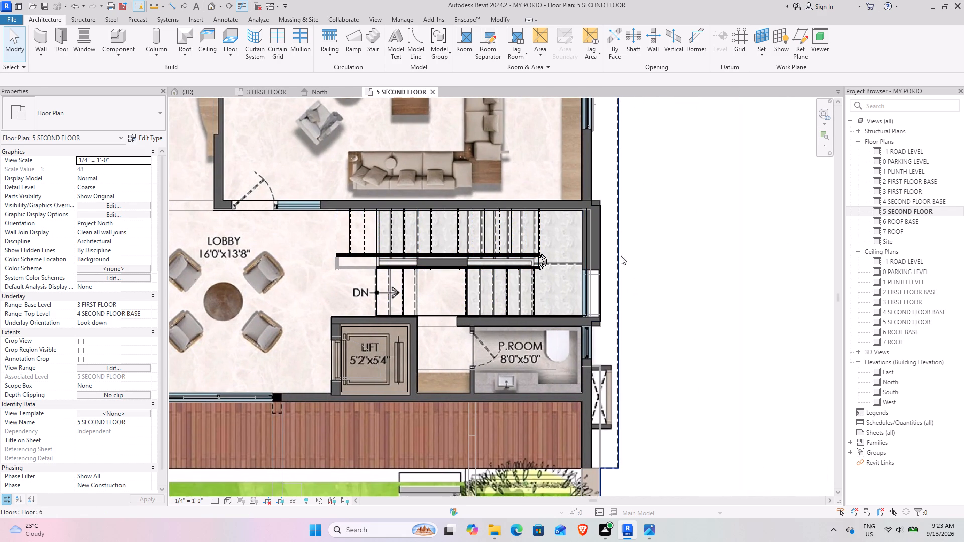
Edit the second-floor slab boundary and sketch the stair opening's stepped lobby-side edge, about 4'-6" down, 3'-0" across and down to the lift wall.
click(617, 251)
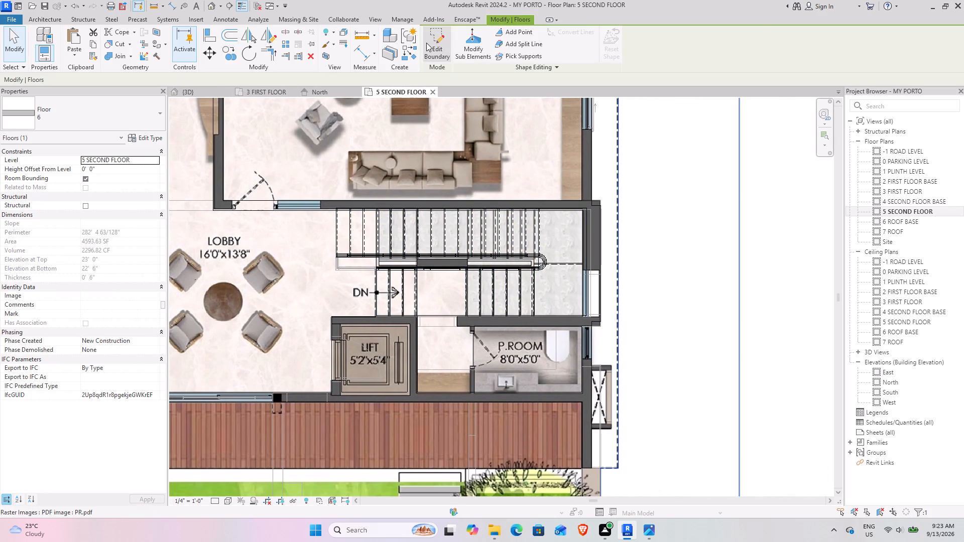
click(426, 43)
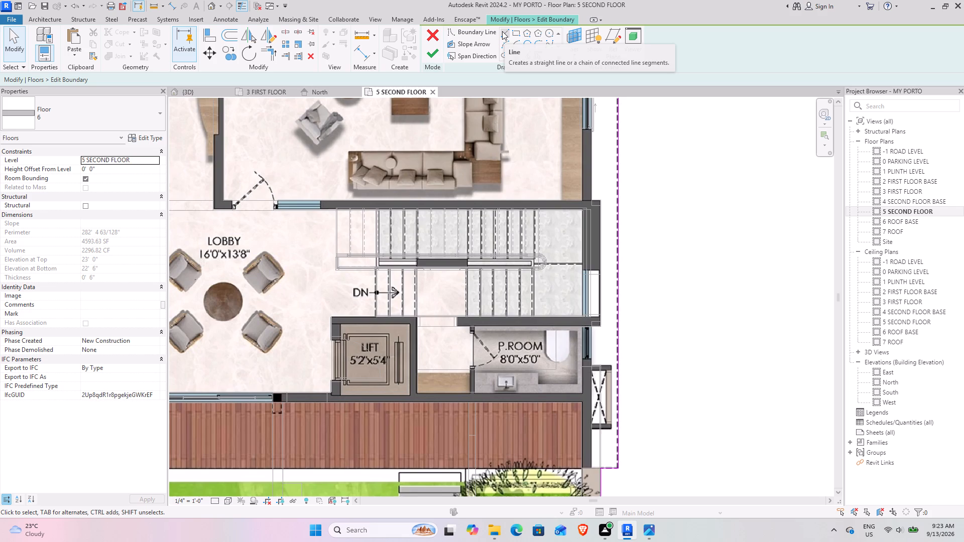
click(502, 31)
scroll(316, 213, up, 4)
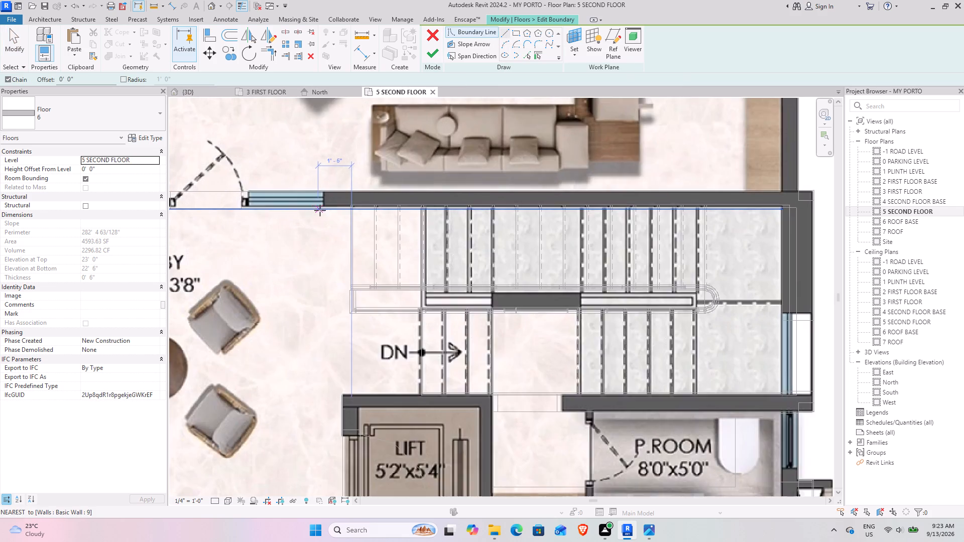
scroll(320, 210, up, 4)
click(372, 202)
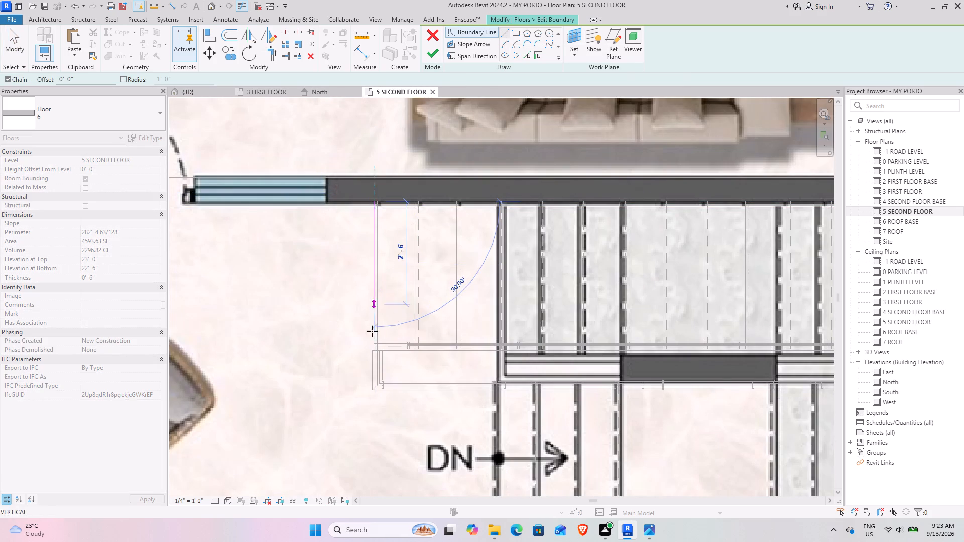
scroll(376, 371, down, 2)
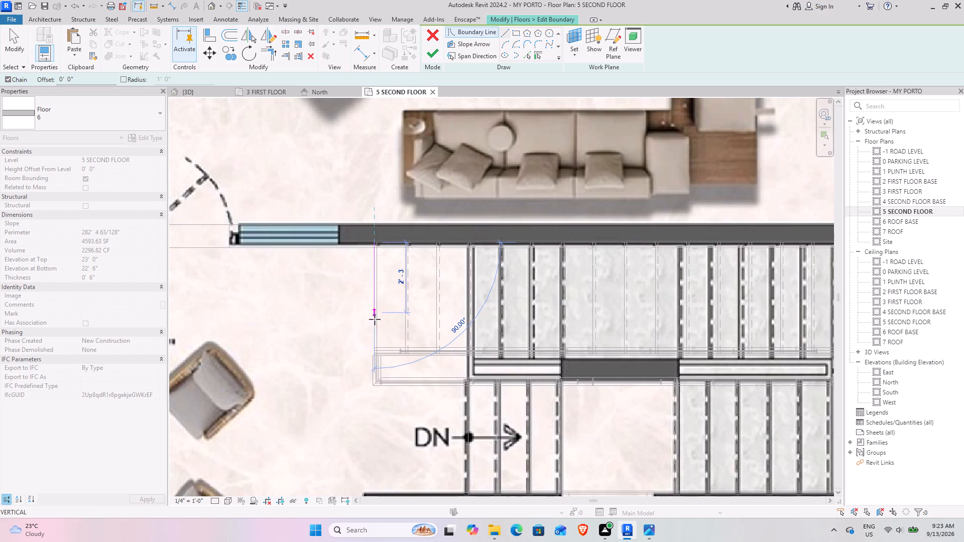
scroll(377, 379, up, 3)
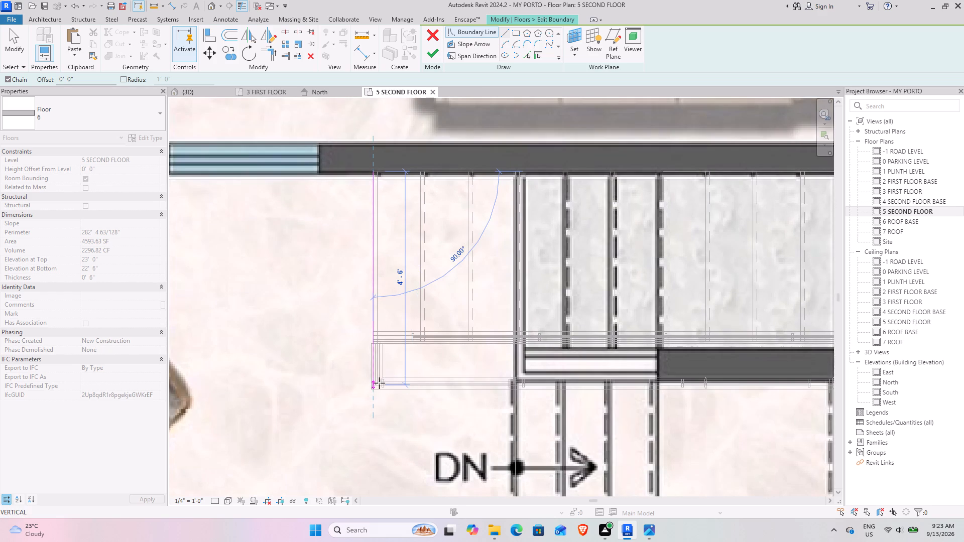
click(379, 382)
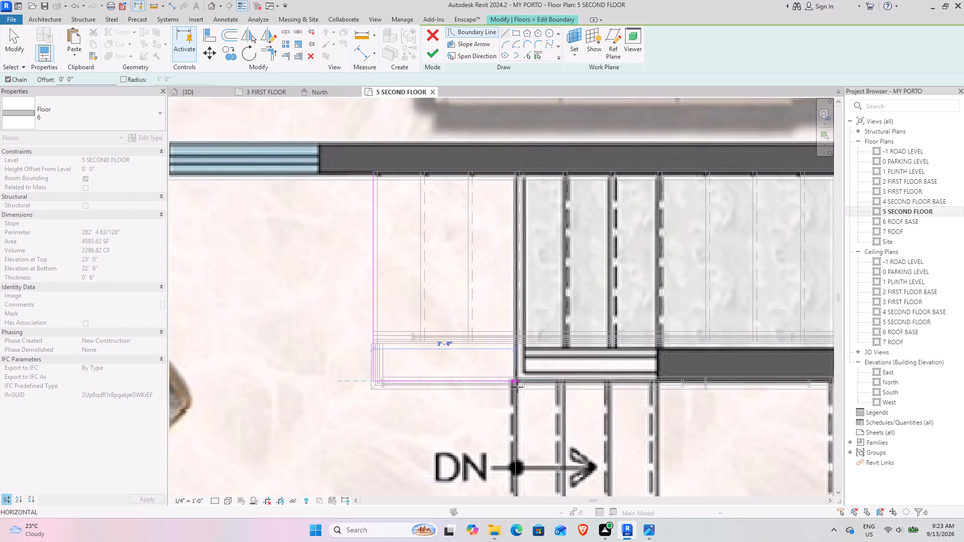
click(517, 387)
scroll(517, 387, down, 3)
middle_drag(518, 387, 507, 218)
click(504, 331)
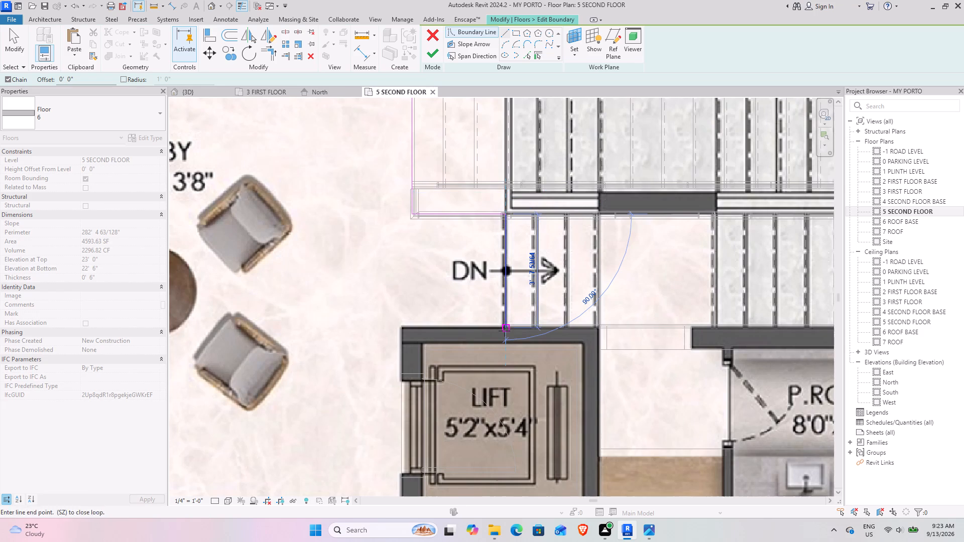
Close the stair opening along the powder room, outer and master lounge walls, with the lounge side about 18'-3" long, and finish the boundary edit.
middle_drag(710, 320, 199, 327)
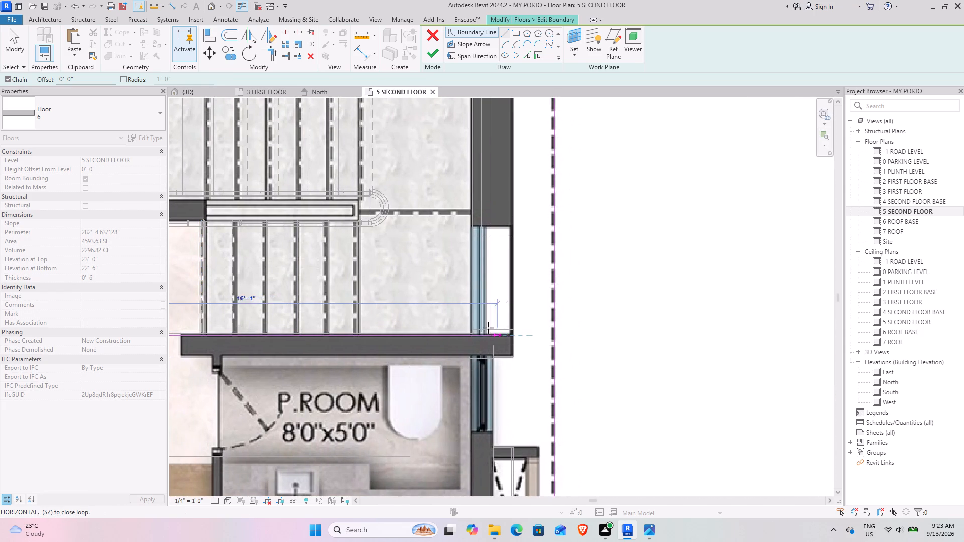
click(472, 332)
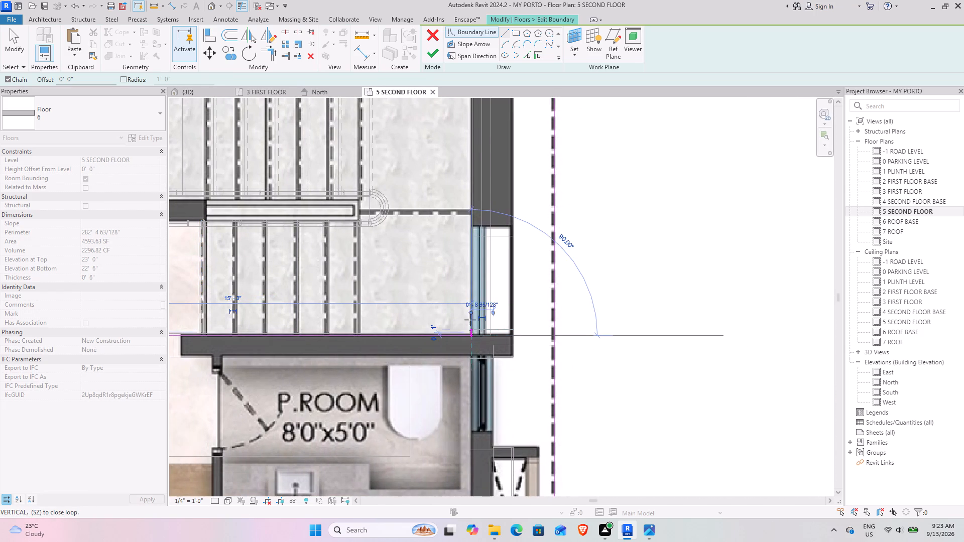
middle_drag(498, 307, 521, 463)
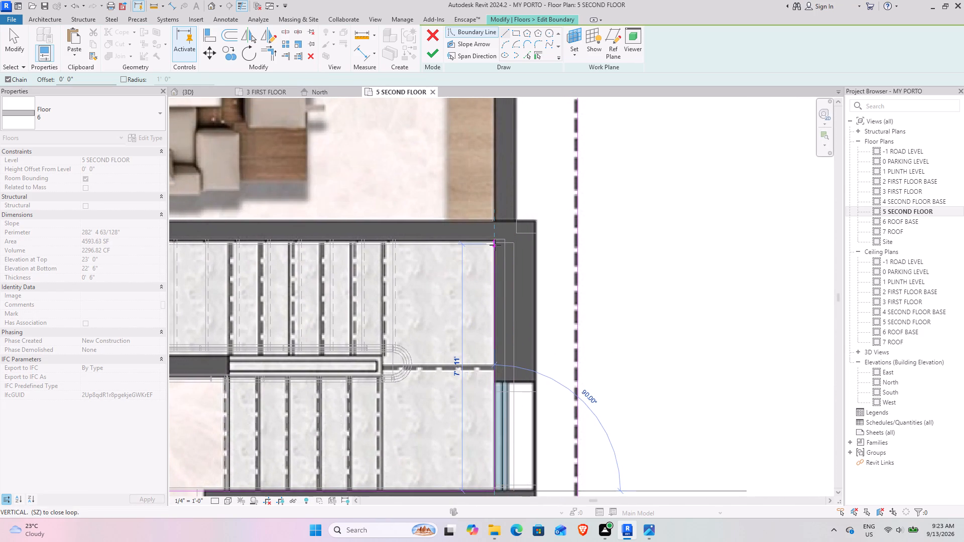
click(494, 239)
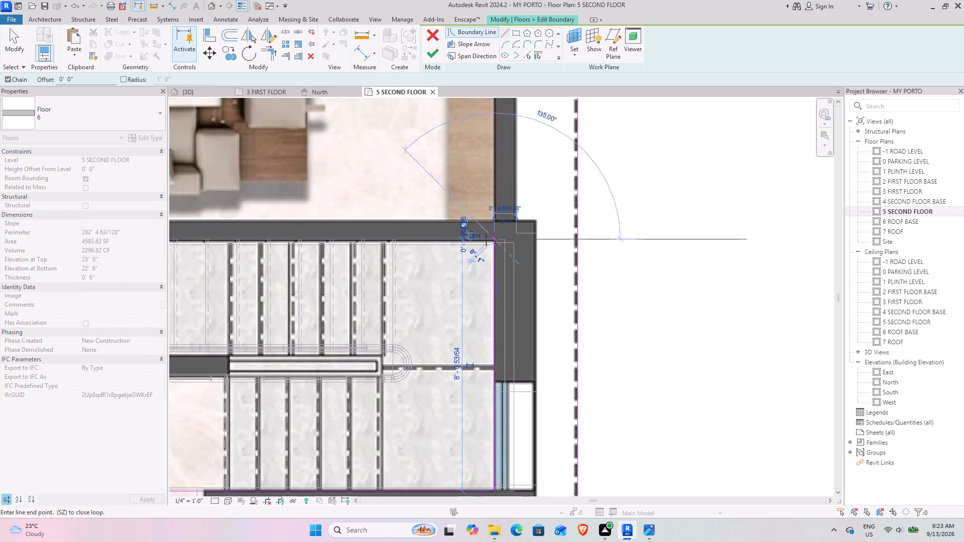
middle_drag(432, 247, 833, 243)
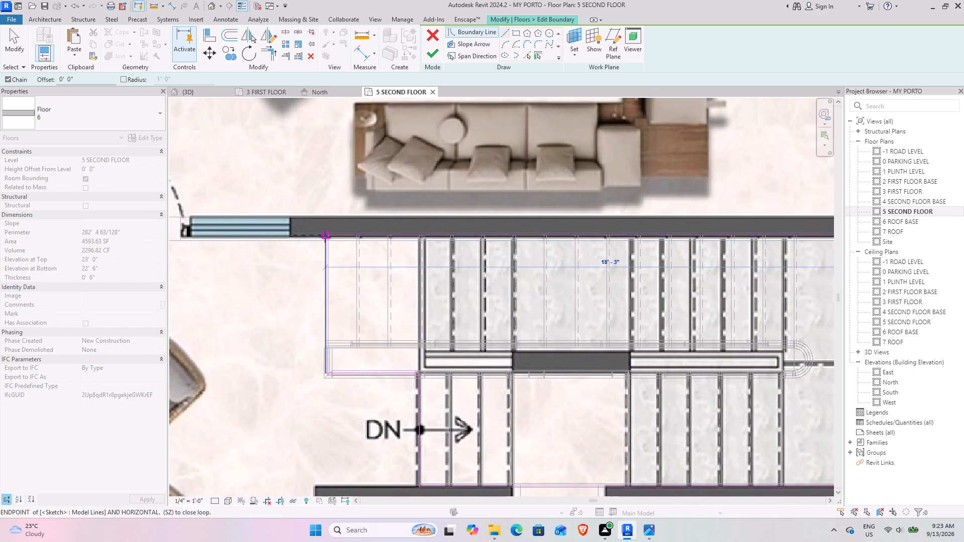
click(325, 237)
click(429, 54)
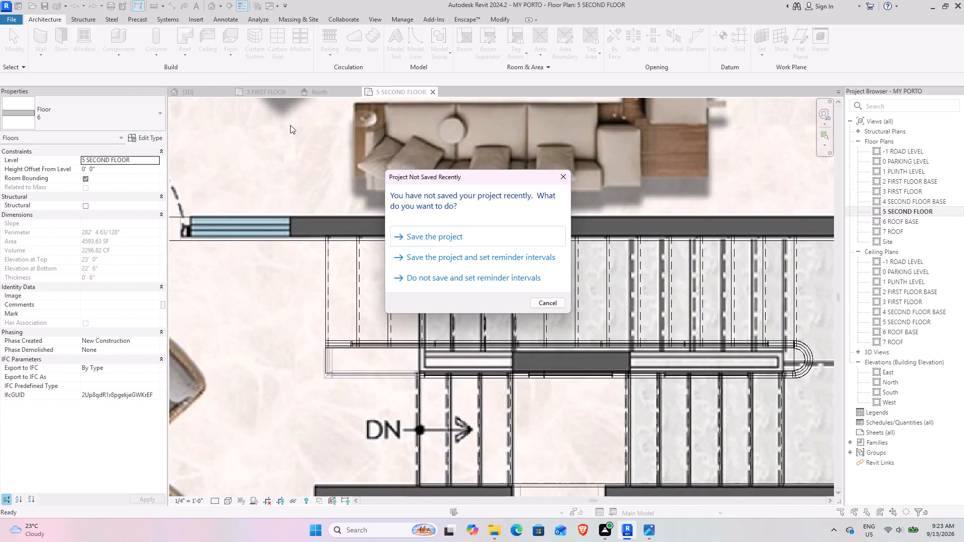
Save the project.
click(459, 238)
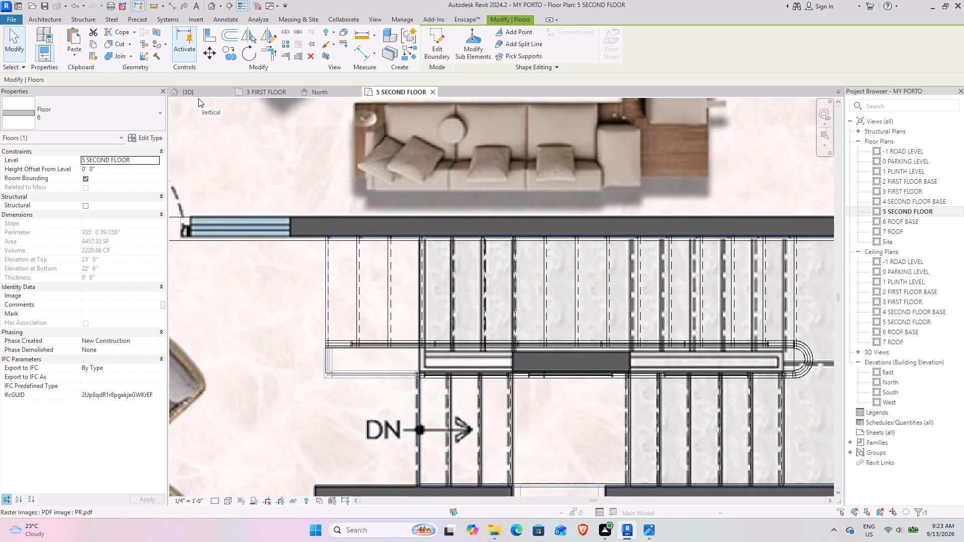
Inspect the second-floor slab and its stair opening in 3D from above and from low angles, including the balcony and stone-wall edges.
click(189, 88)
scroll(391, 189, down, 2)
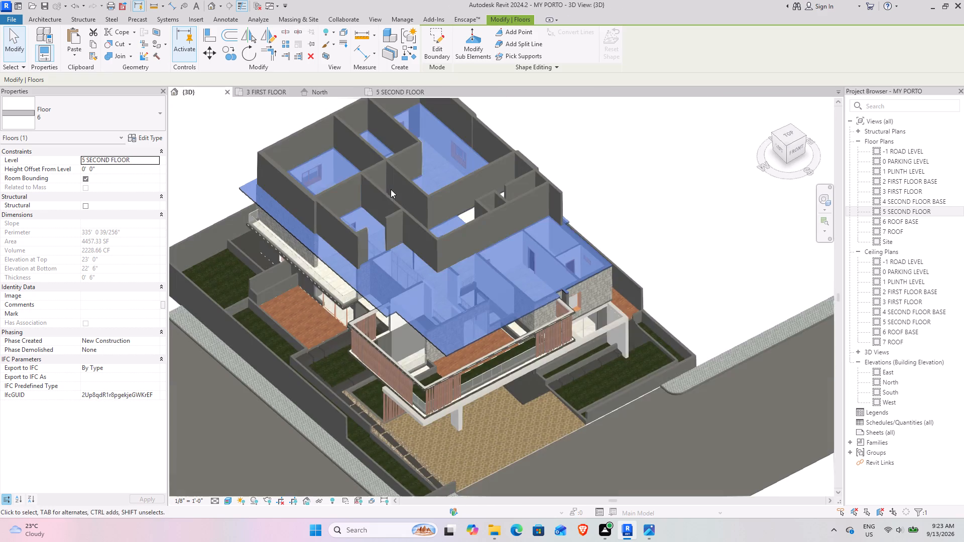
scroll(391, 189, down, 1)
shift+middle_drag(451, 256, 463, 272)
click(595, 188)
shift+middle_drag(567, 189, 569, 189)
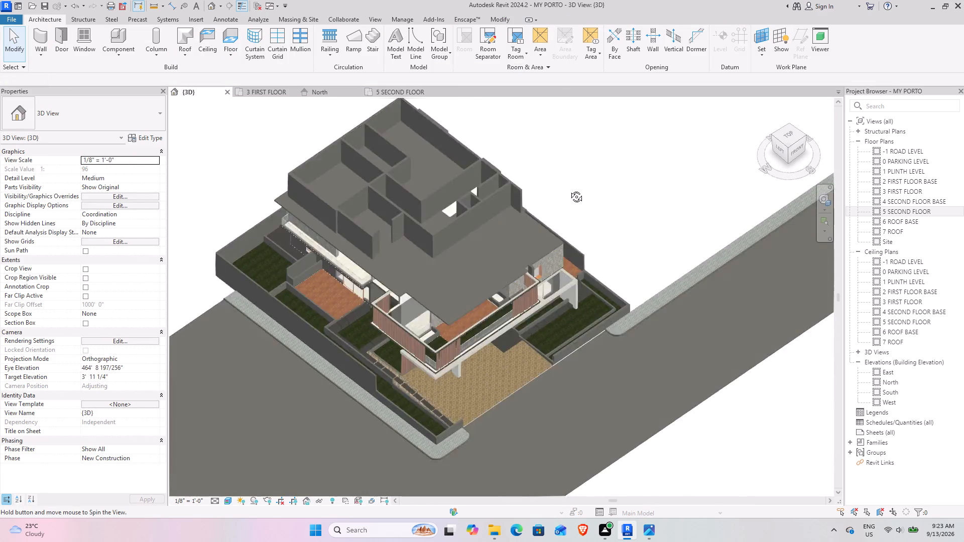
shift+middle_drag(569, 189, 564, 242)
scroll(465, 213, up, 7)
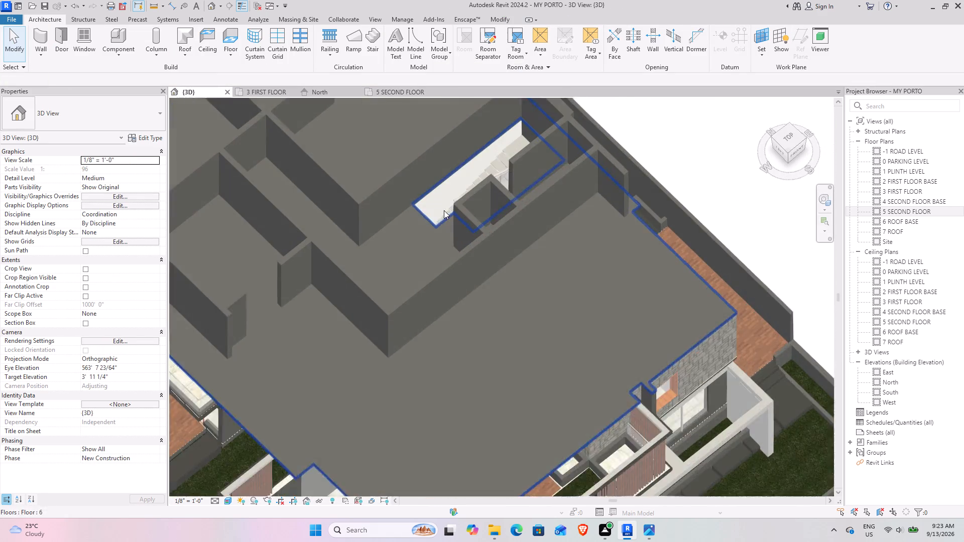
scroll(444, 210, up, 1)
shift+middle_drag(449, 243, 536, 169)
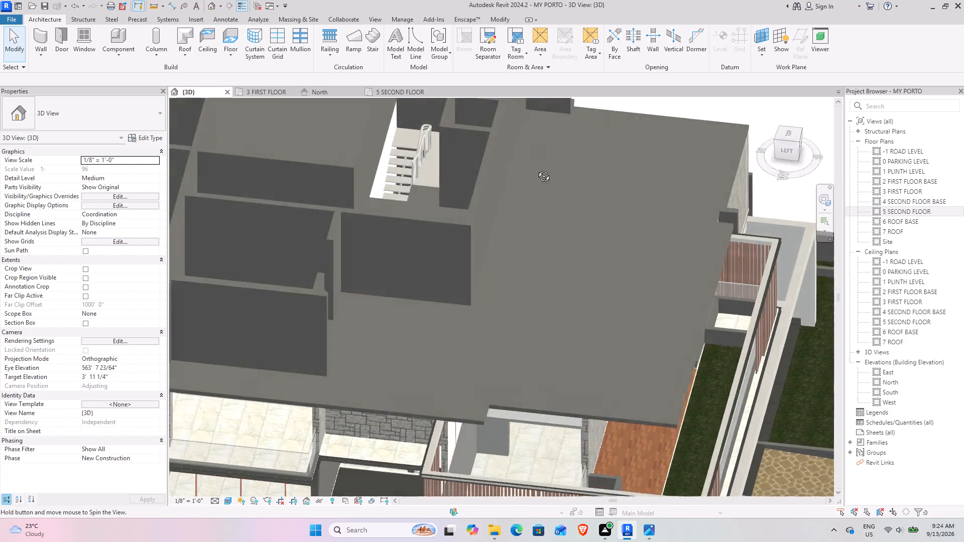
shift+middle_drag(536, 169, 536, 197)
scroll(534, 197, down, 4)
shift+middle_drag(476, 268, 384, 242)
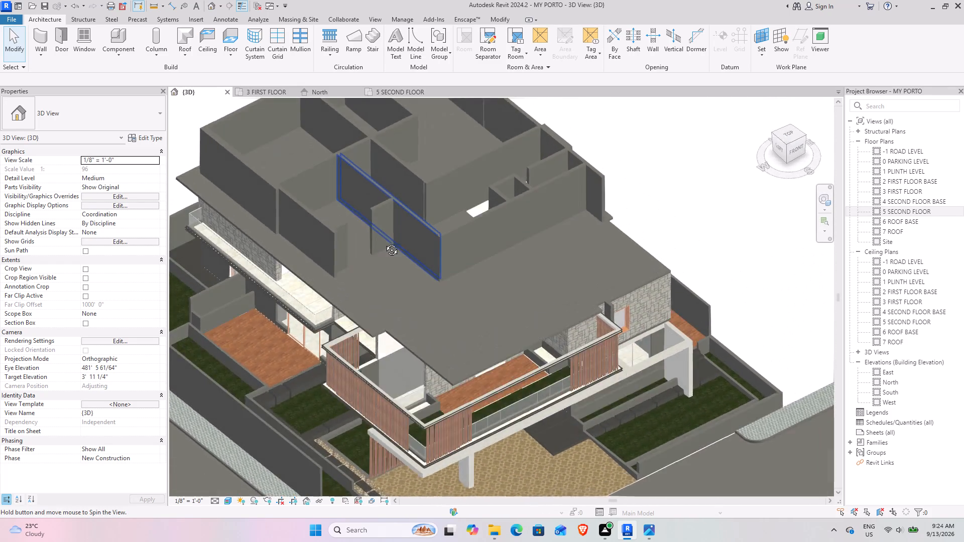
shift+middle_drag(384, 242, 403, 285)
shift+middle_drag(472, 245, 500, 101)
shift+middle_drag(562, 278, 527, 216)
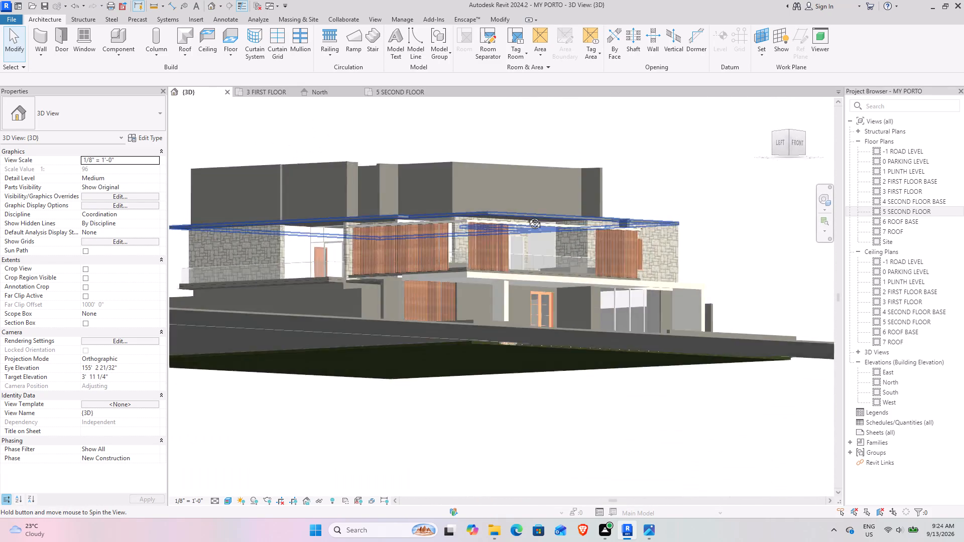
shift+middle_drag(527, 216, 543, 216)
shift+middle_drag(542, 217, 560, 312)
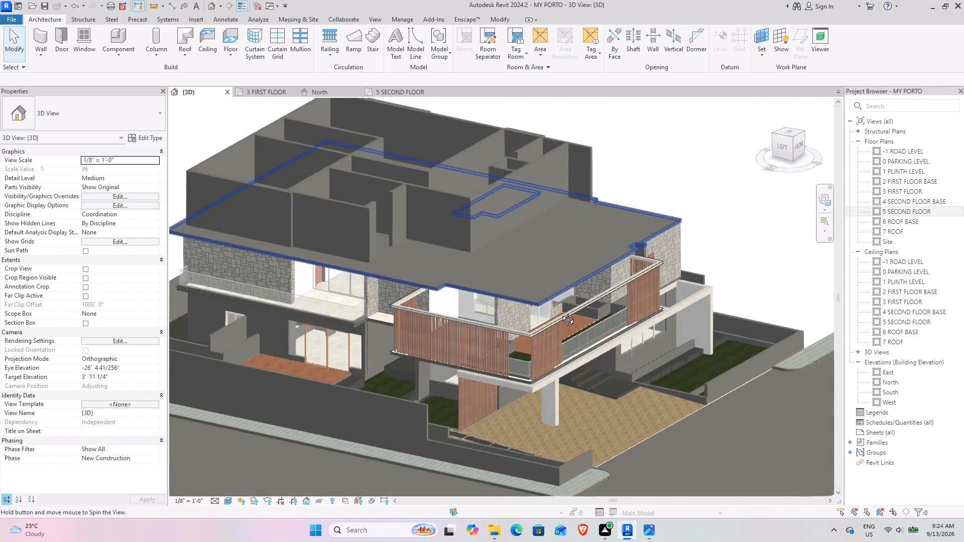
shift+middle_drag(560, 312, 495, 414)
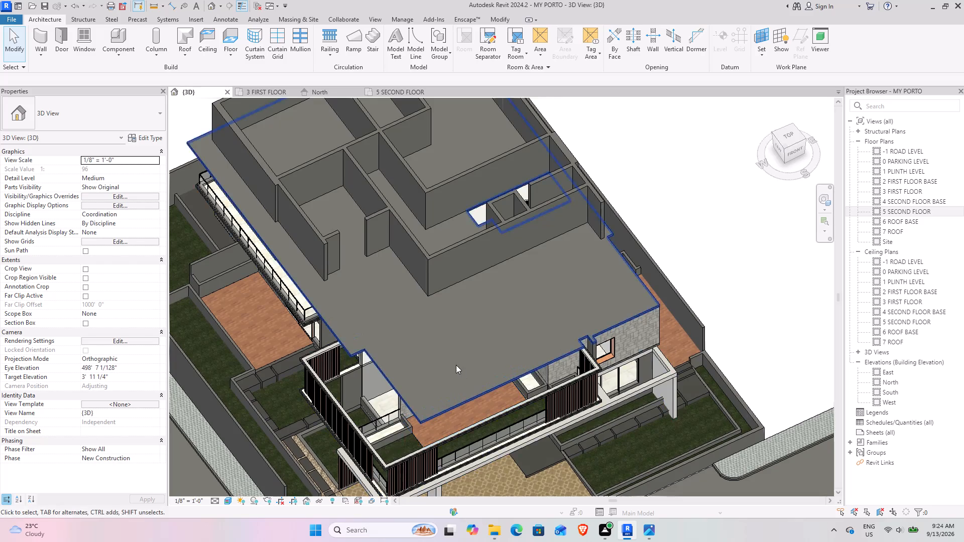
shift+middle_drag(458, 361, 528, 327)
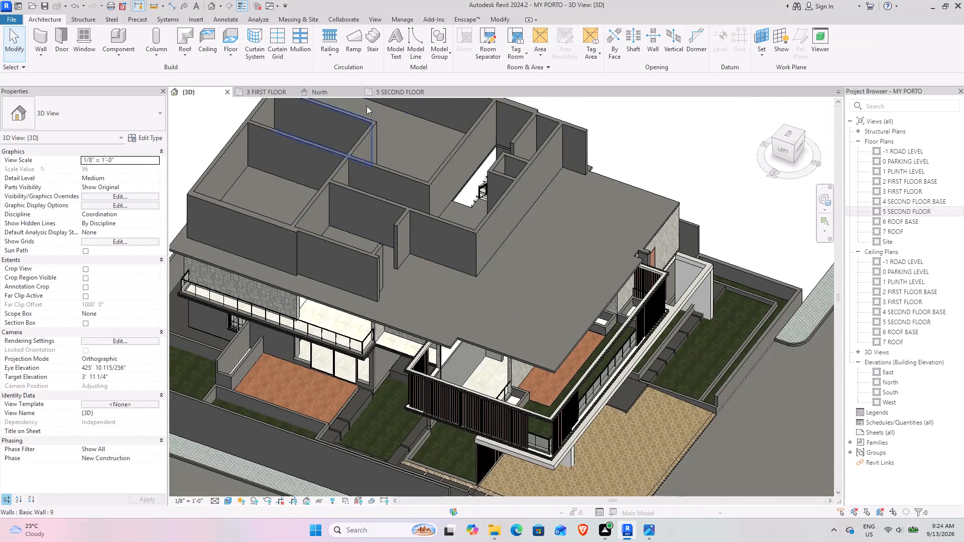
Examine the slab outline on the 5 SECOND FLOOR plan against the lobby, outdoor bar, timber deck, garden terrace and bedroom areas.
click(393, 94)
scroll(571, 281, down, 9)
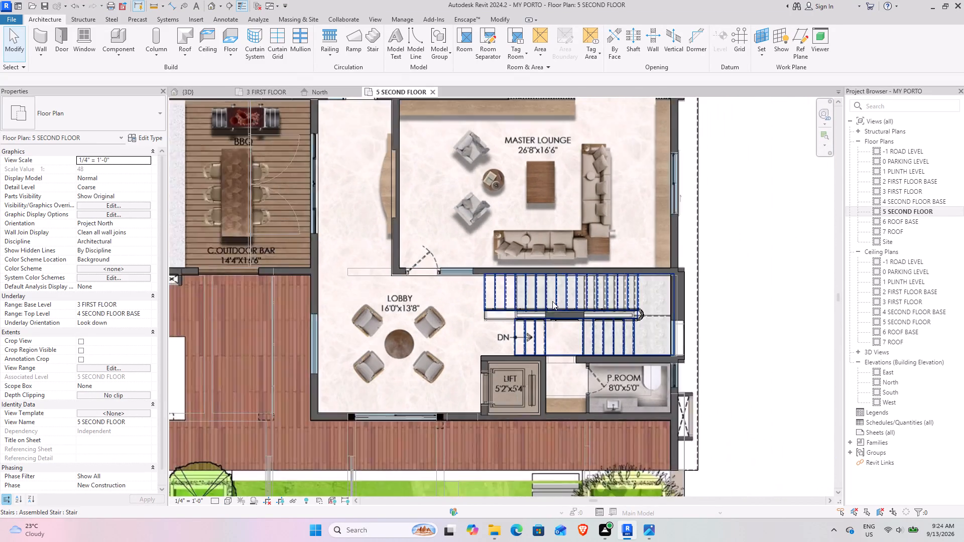
middle_drag(448, 305, 500, 343)
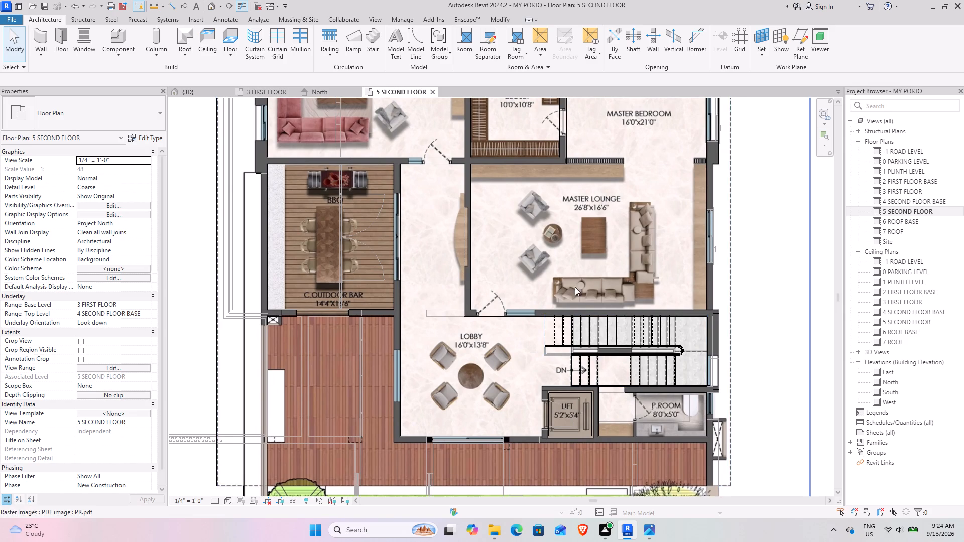
middle_drag(571, 287, 525, 293)
middle_drag(580, 260, 550, 272)
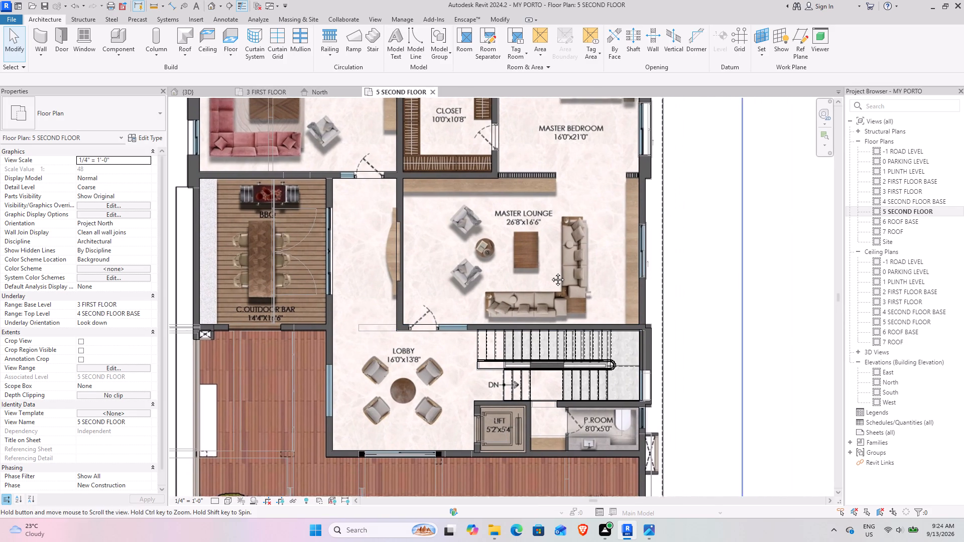
middle_drag(550, 272, 496, 324)
scroll(483, 245, down, 4)
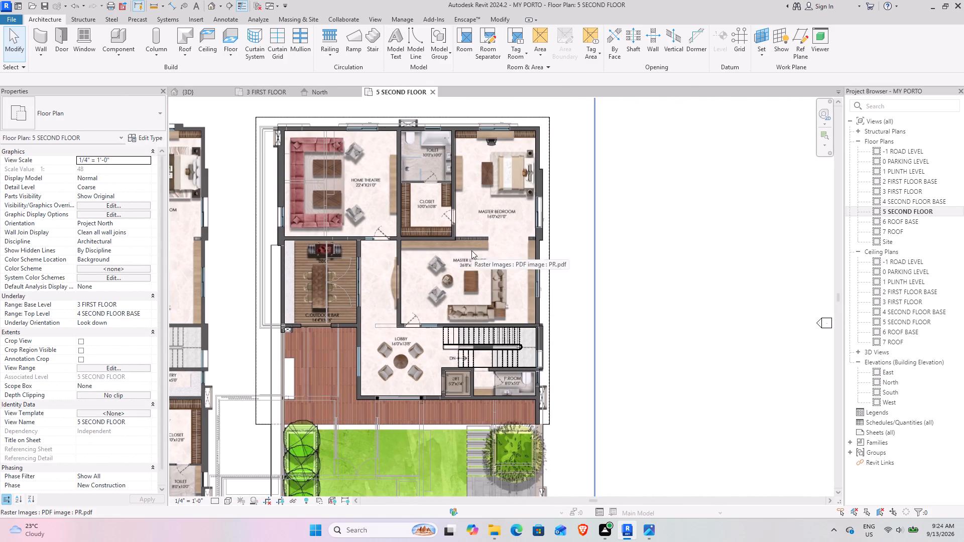
middle_drag(471, 250, 523, 265)
middle_drag(439, 350, 416, 253)
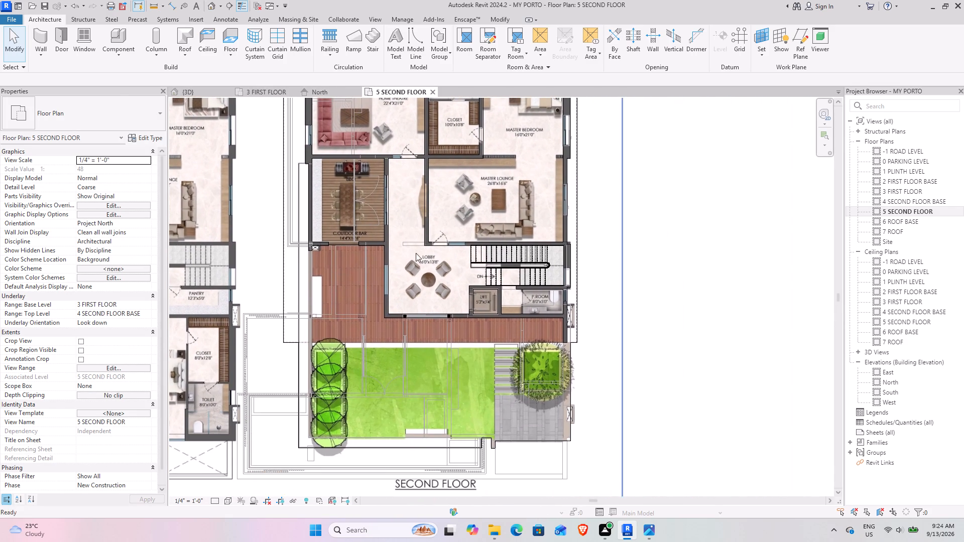
scroll(316, 324, up, 4)
scroll(415, 379, up, 2)
scroll(415, 379, down, 4)
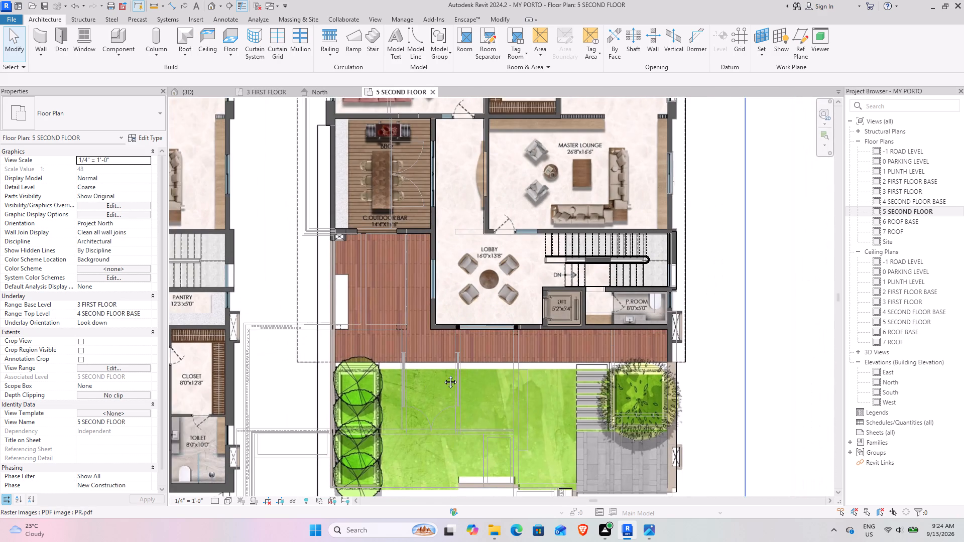
middle_drag(443, 374, 404, 357)
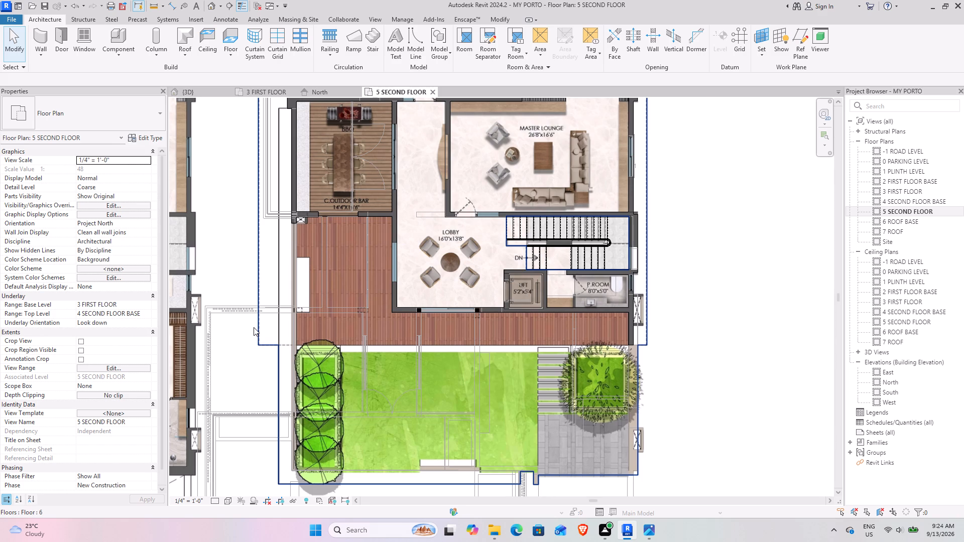
middle_drag(441, 210, 507, 437)
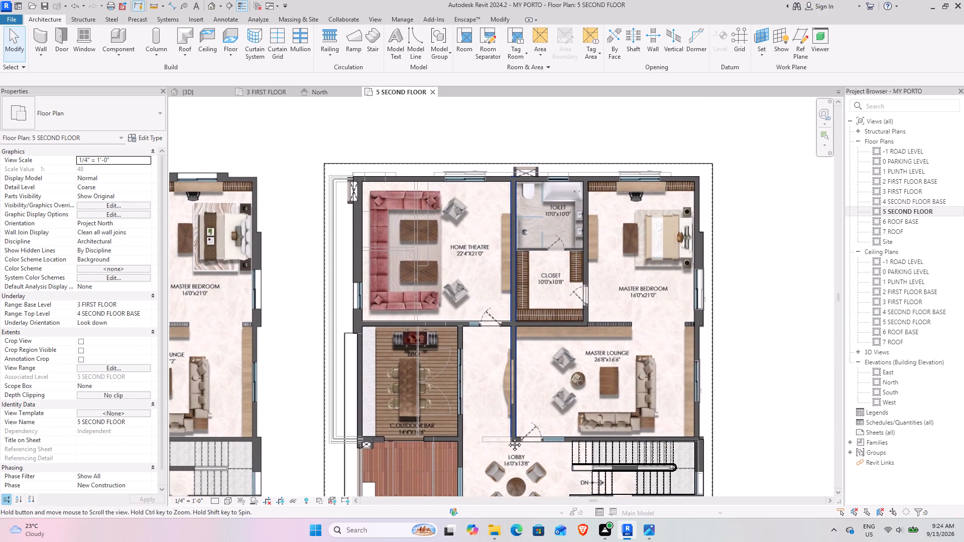
middle_drag(507, 437, 461, 336)
middle_drag(442, 342, 442, 338)
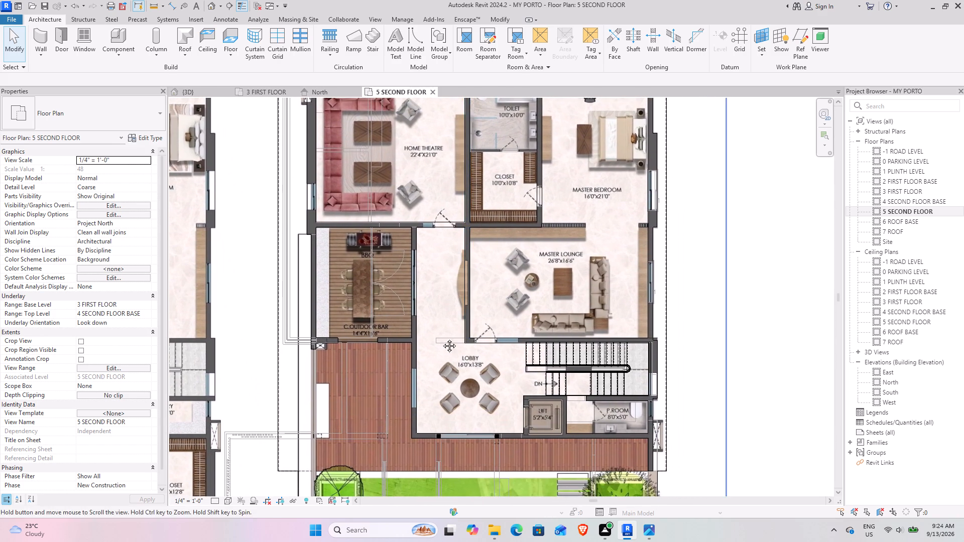
middle_drag(442, 338, 495, 227)
Start a face split on the second-floor slab and draw the timber deck's outer edge, about 19'-1" from the outdoor bar corner to the garden.
click(329, 331)
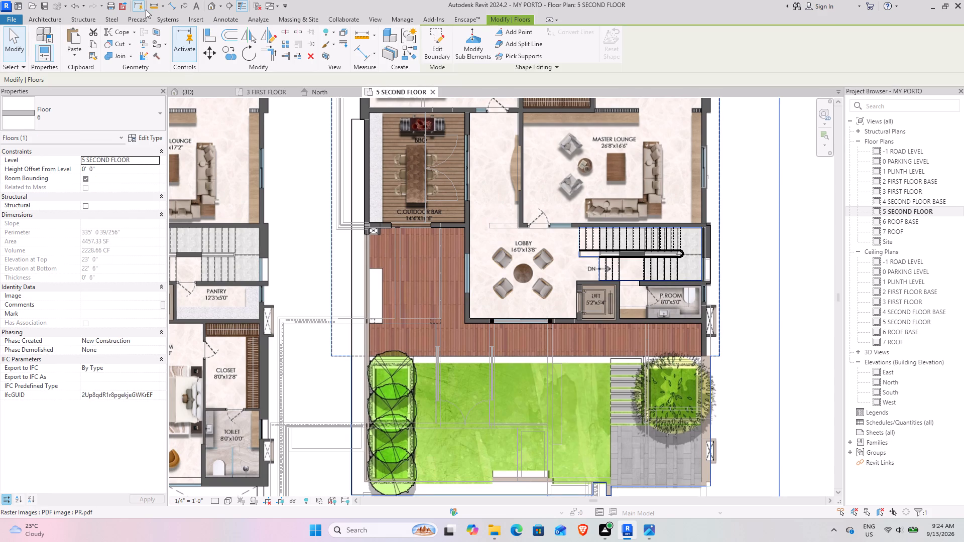
click(157, 30)
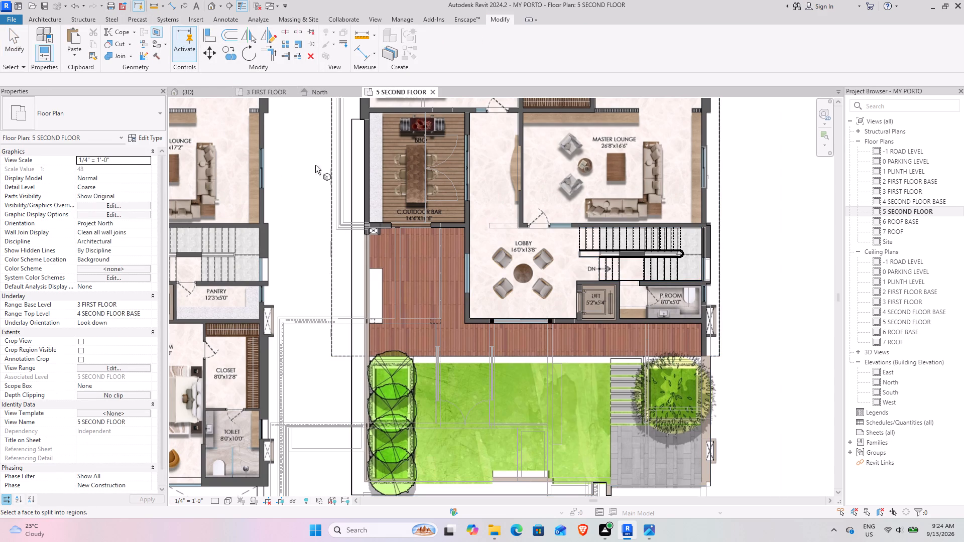
click(327, 212)
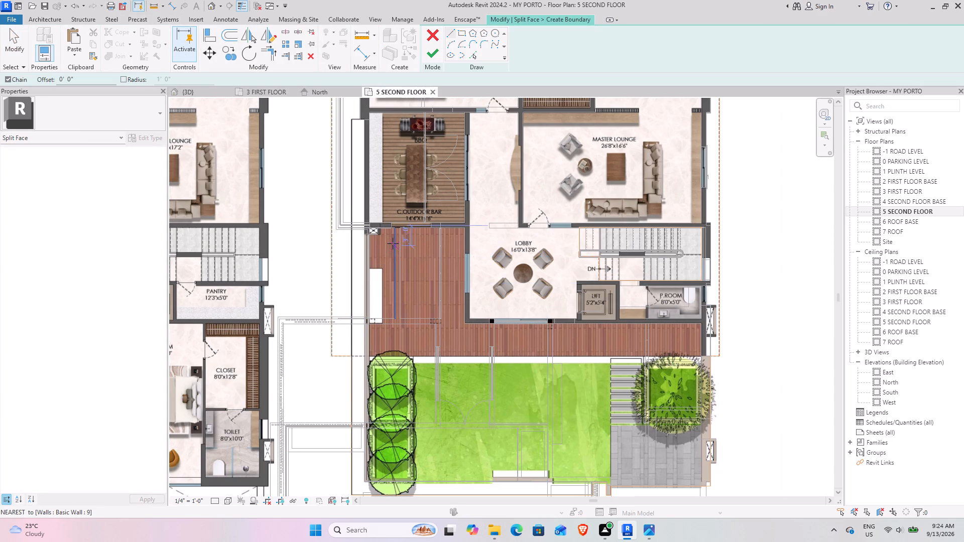
scroll(392, 238, up, 3)
middle_drag(372, 244, 331, 220)
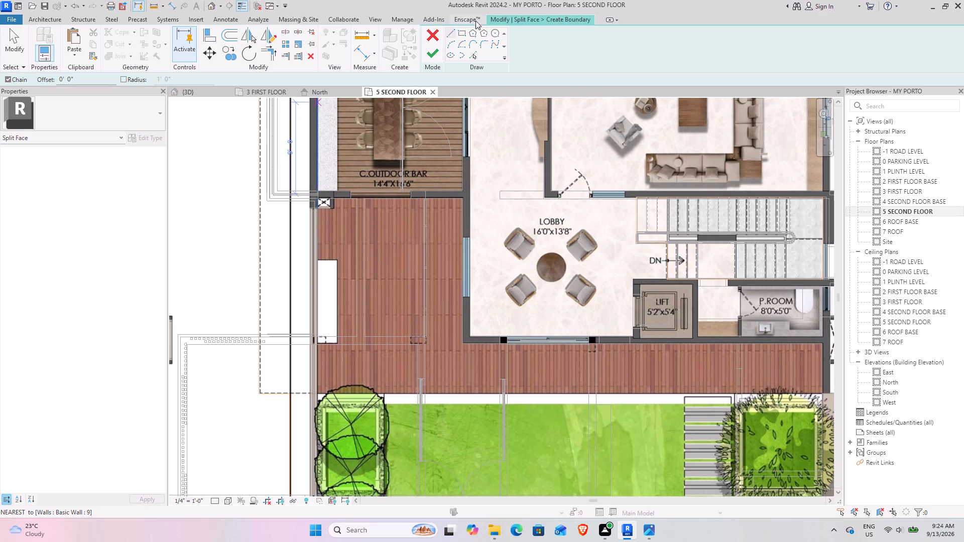
click(447, 34)
scroll(325, 207, up, 7)
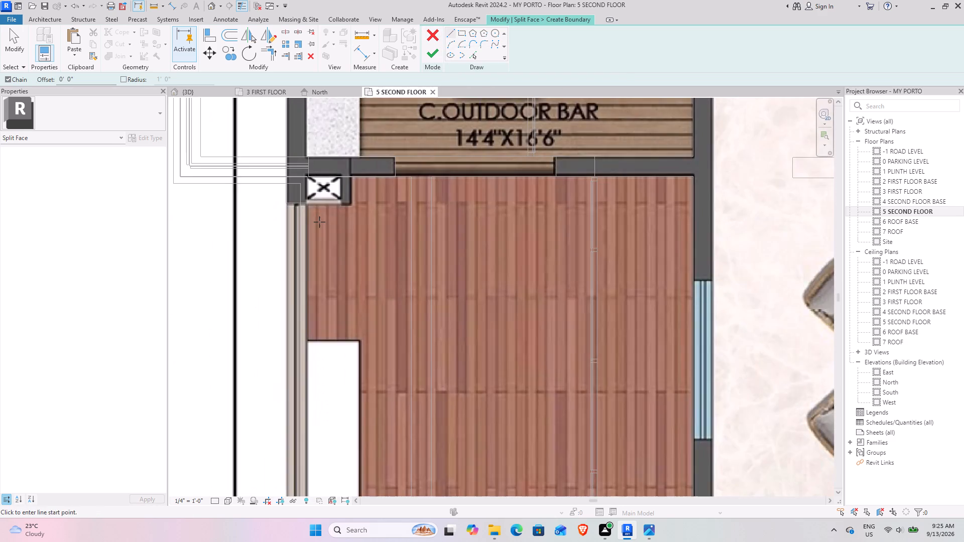
scroll(319, 222, up, 1)
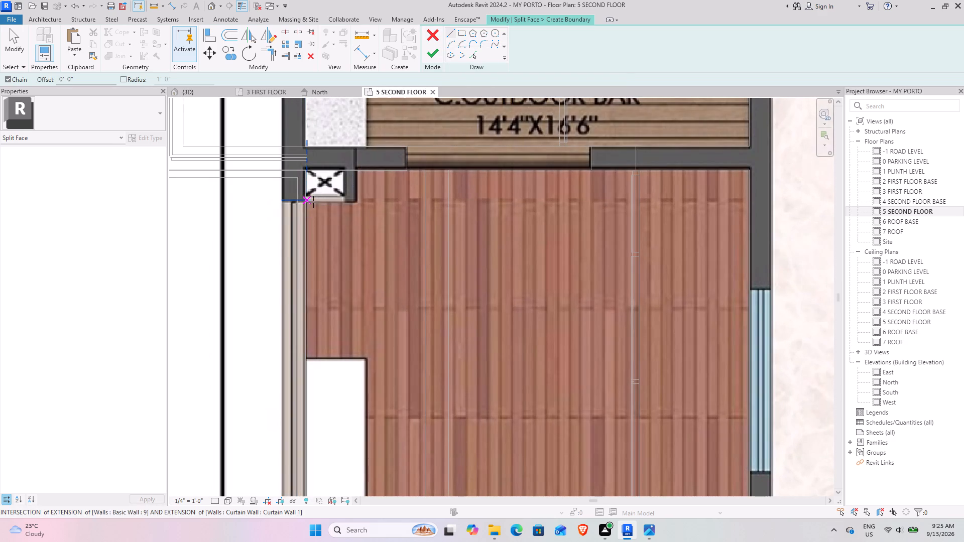
click(308, 172)
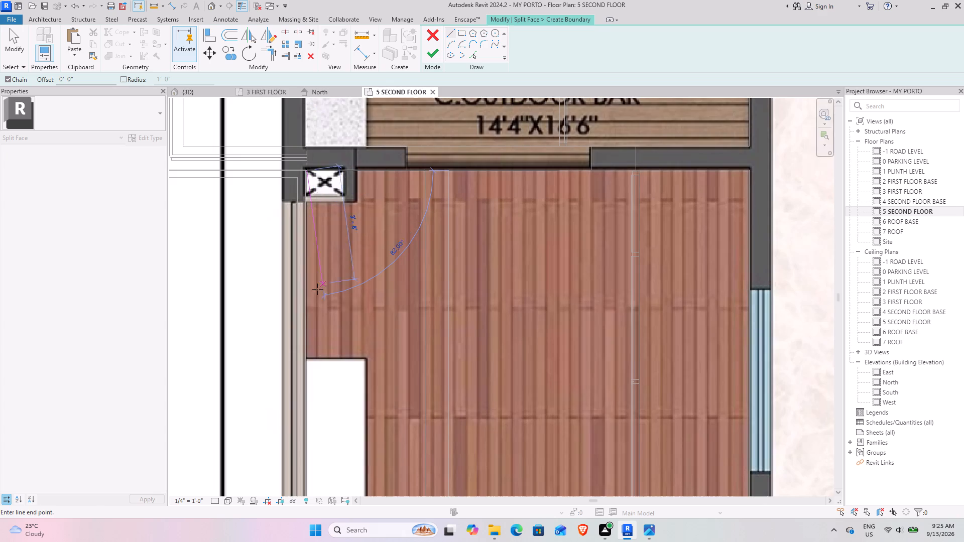
scroll(308, 364, down, 8)
middle_drag(308, 367, 341, 231)
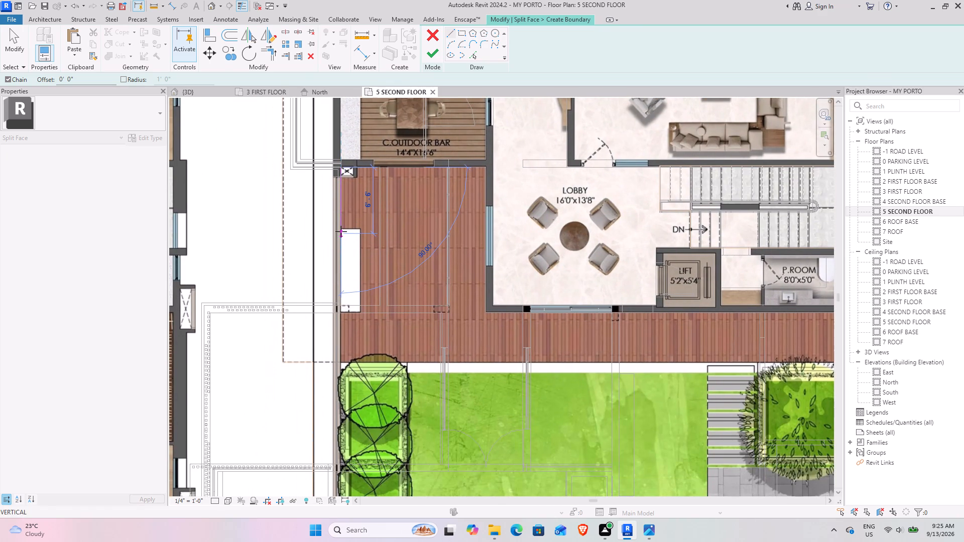
middle_drag(336, 224, 307, 130)
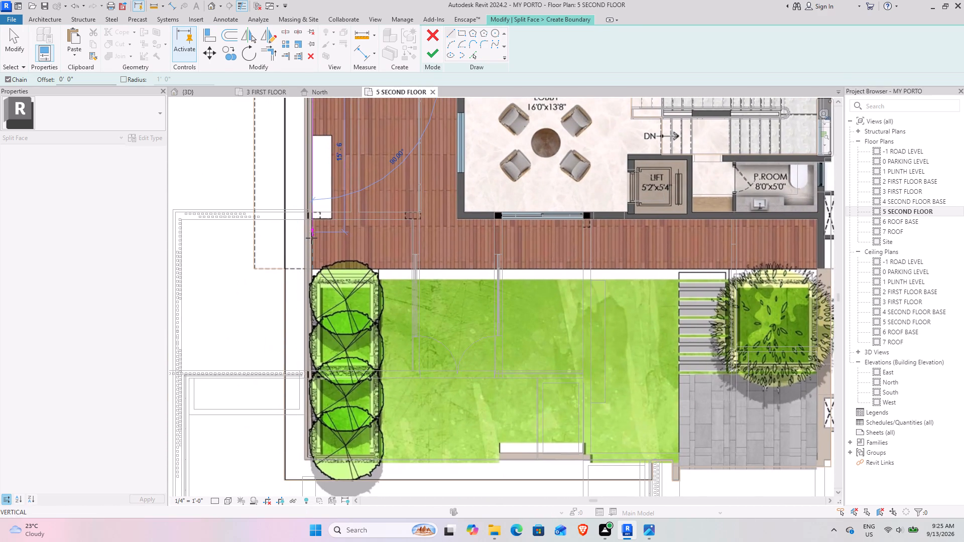
scroll(315, 247, up, 4)
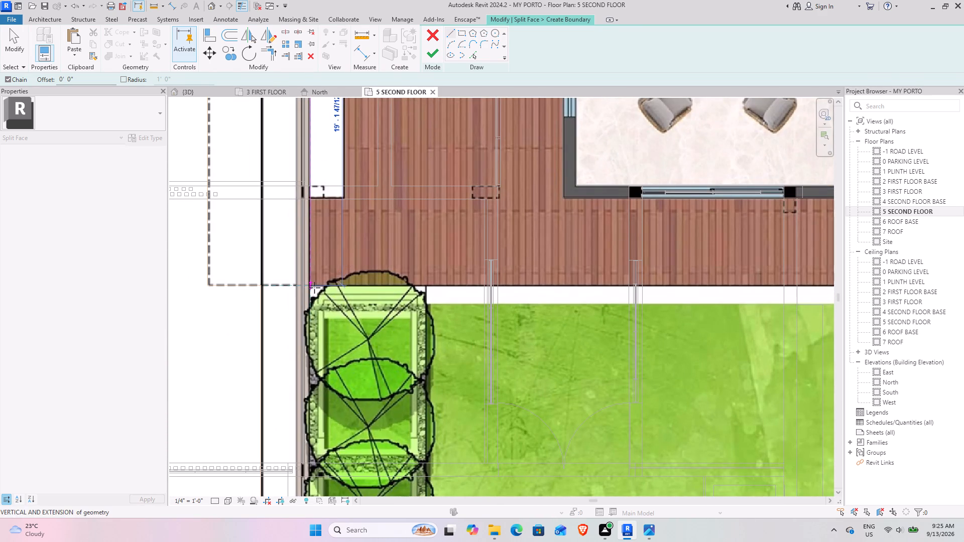
click(313, 288)
Draw the split line about 49'-5" along the deck's garden edge, returning along the outer wall to the powder room wall.
scroll(634, 284, down, 4)
middle_drag(742, 284, 624, 283)
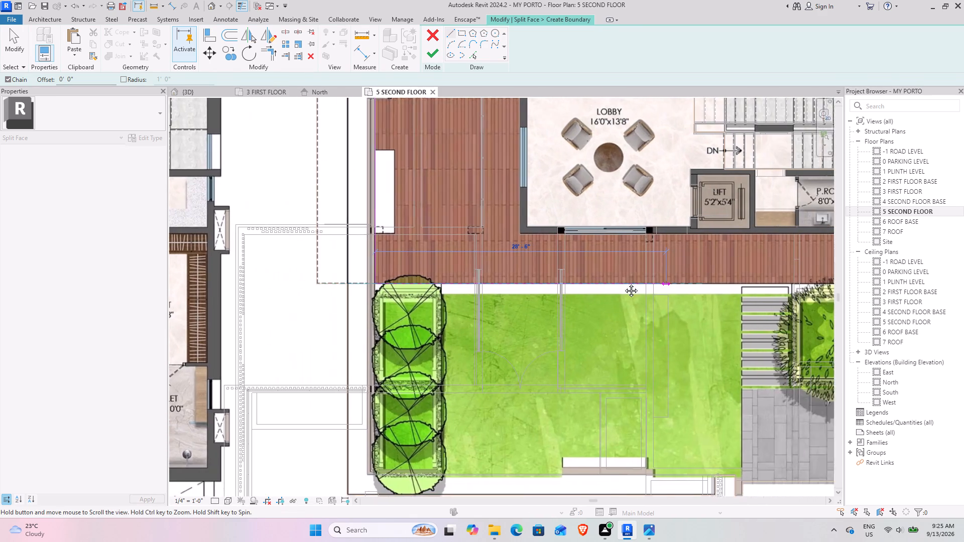
middle_drag(624, 283, 359, 283)
middle_drag(427, 285, 487, 268)
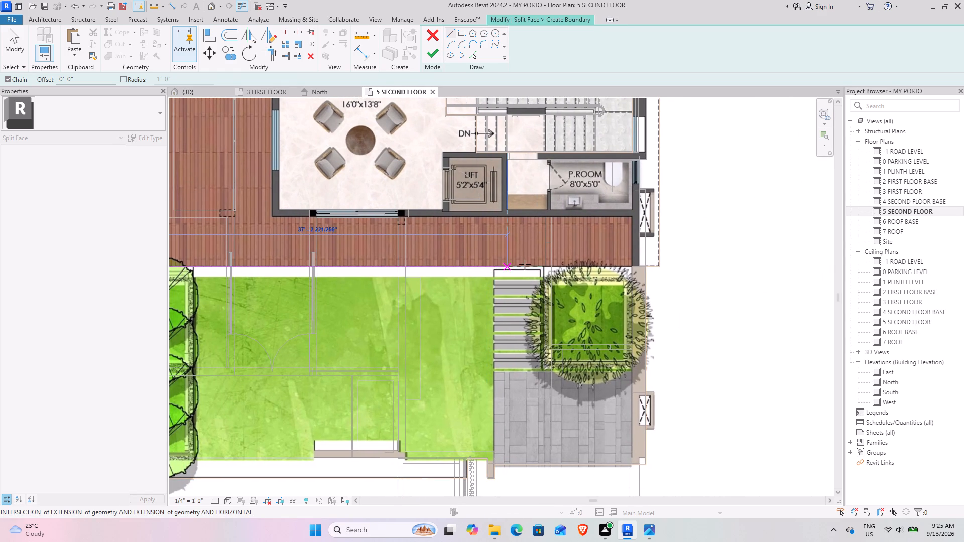
click(634, 264)
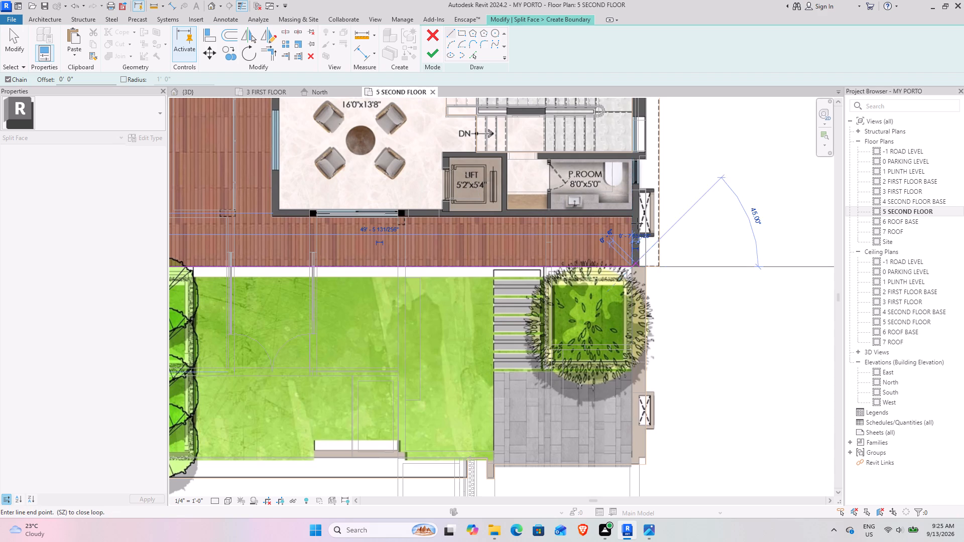
click(634, 220)
Continue the split outline along the lobby's garden-side wall, about 14'-4" along its deck-side wall, and across the outdoor bar wall.
middle_drag(334, 210, 567, 219)
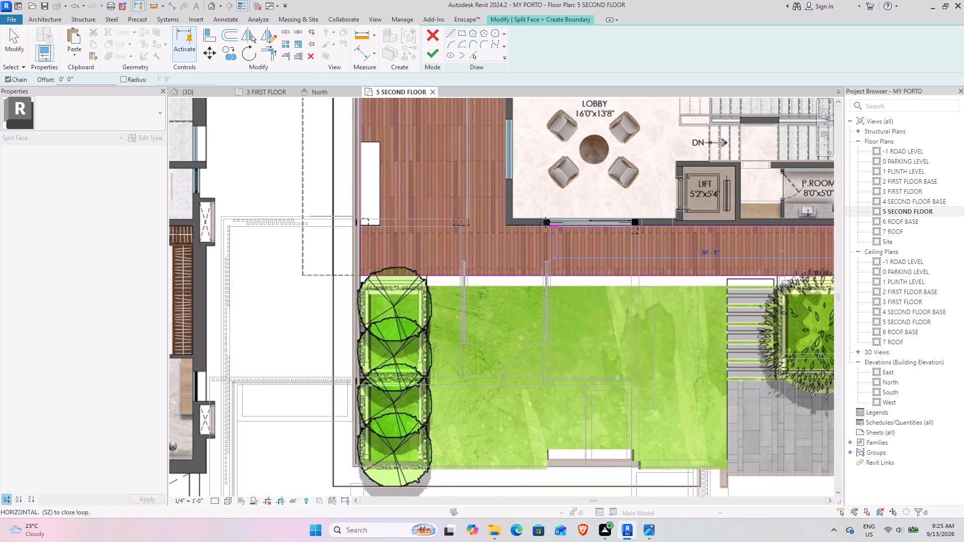
click(508, 229)
middle_drag(501, 190, 500, 202)
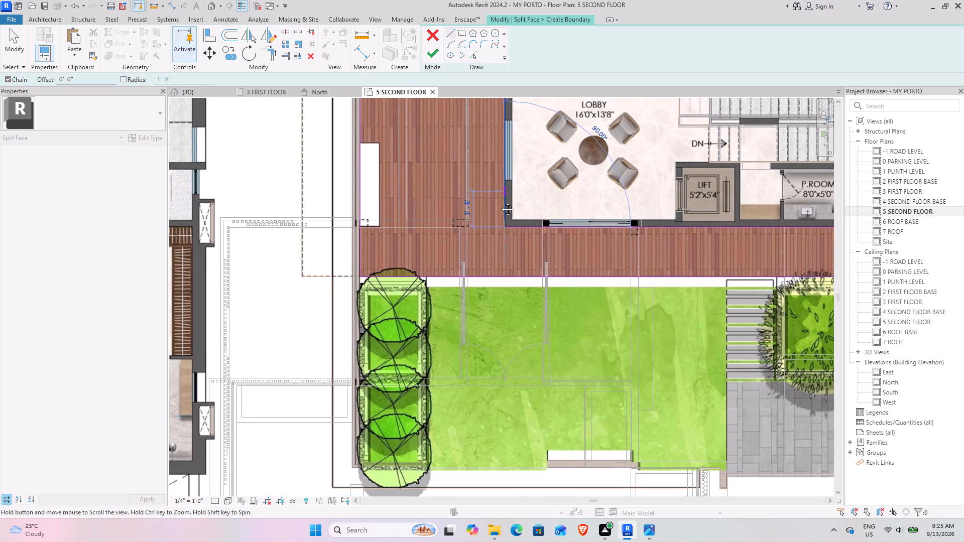
middle_drag(500, 202, 516, 356)
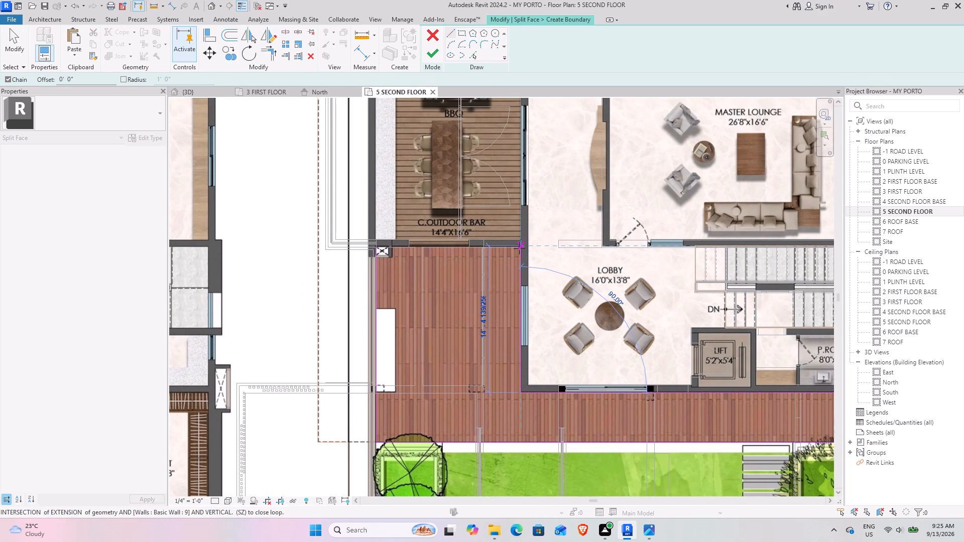
click(520, 248)
click(373, 247)
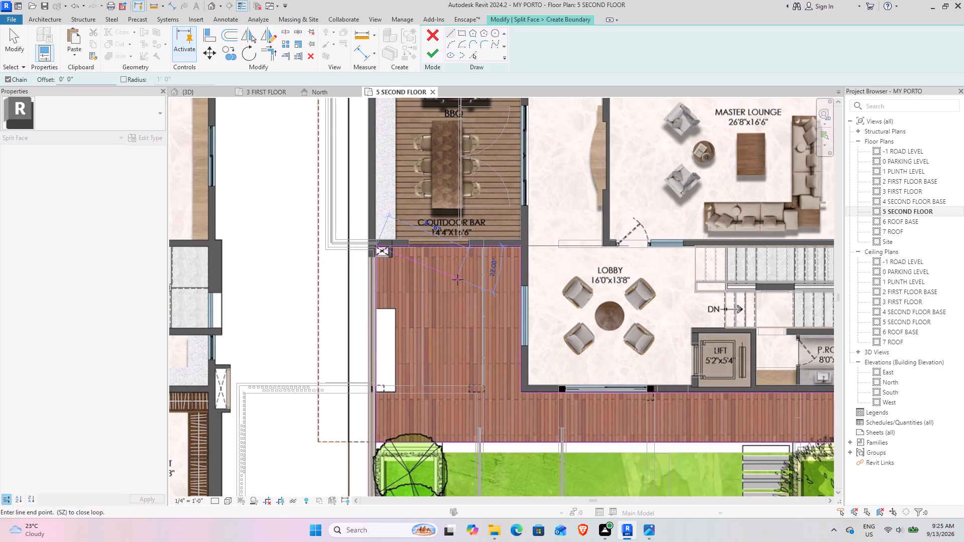
key(Escape)
key(Escape)
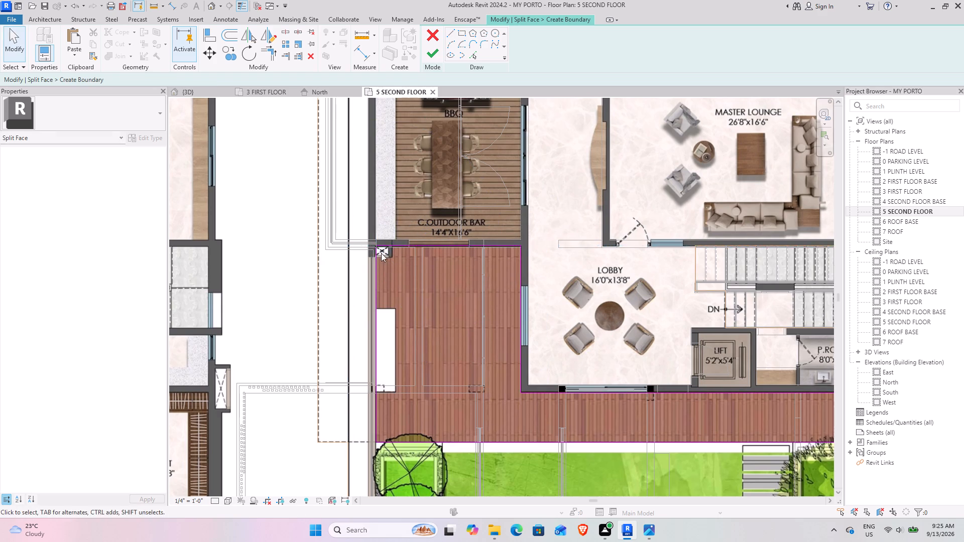
Trim the two split lines to a corner at the shaft beside the outdoor bar and finish the deck face split.
scroll(381, 253, up, 13)
scroll(371, 256, up, 10)
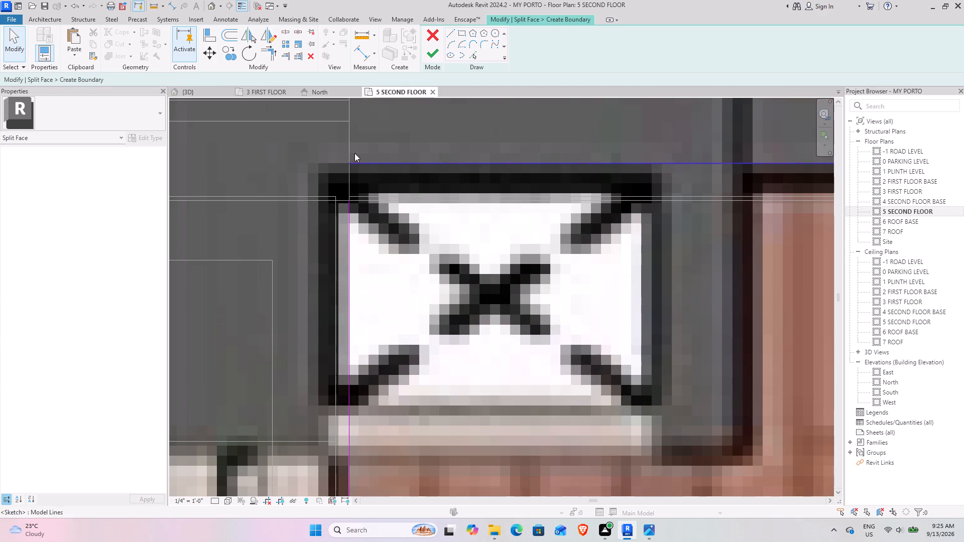
click(269, 56)
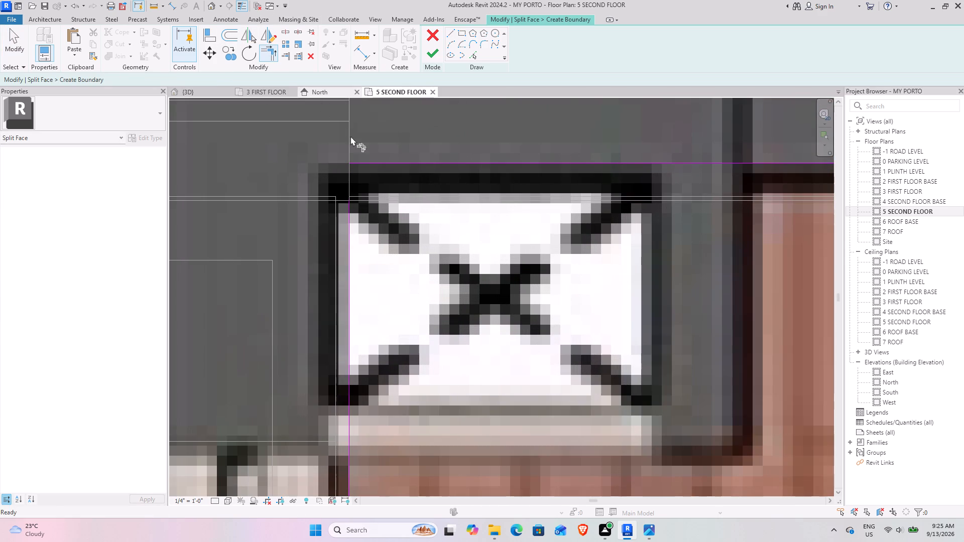
click(353, 216)
click(383, 161)
scroll(386, 198, down, 3)
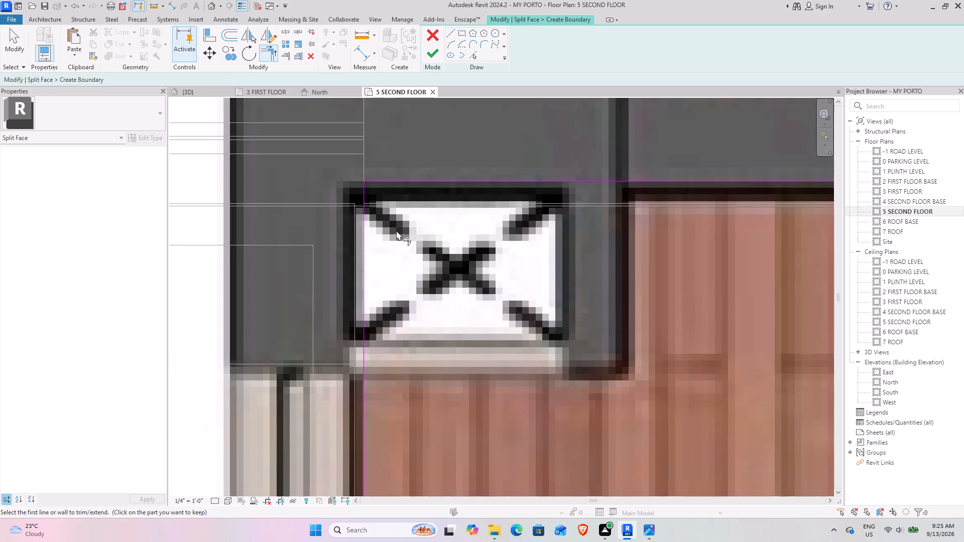
scroll(396, 230, down, 20)
scroll(396, 230, down, 2)
middle_drag(430, 280, 346, 218)
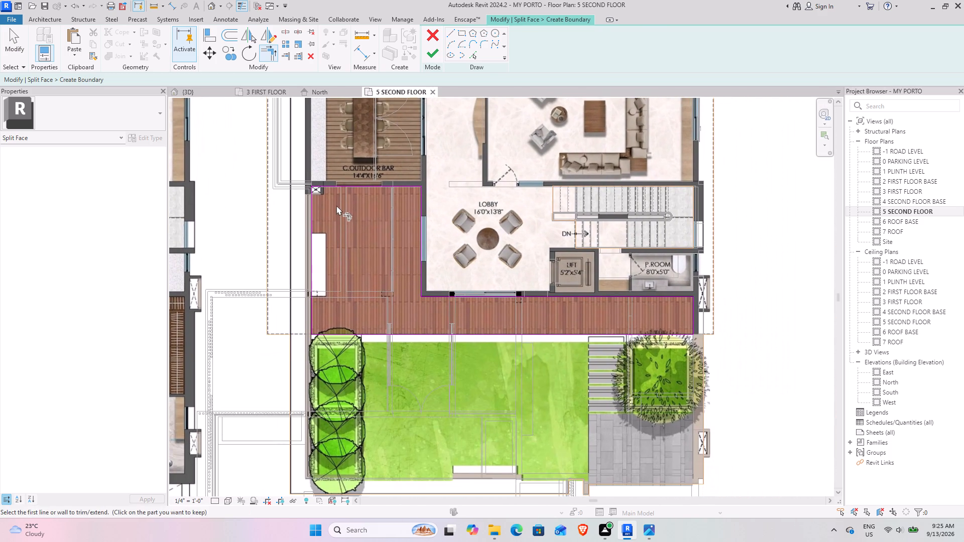
click(432, 52)
Examine the deck split outline against the garden terrace, planters, paving and lobby on the reference plan.
middle_drag(546, 357, 514, 339)
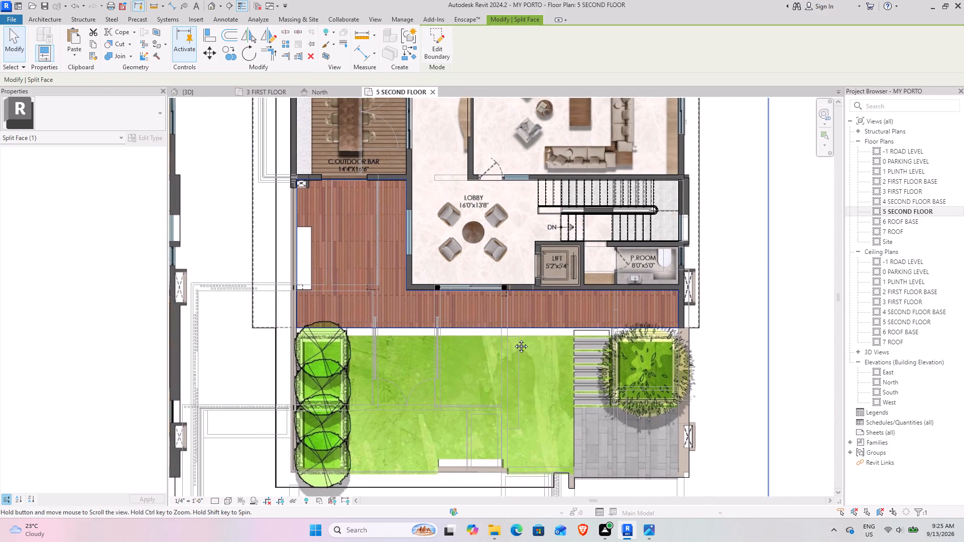
middle_drag(514, 339, 454, 291)
middle_drag(443, 288, 510, 236)
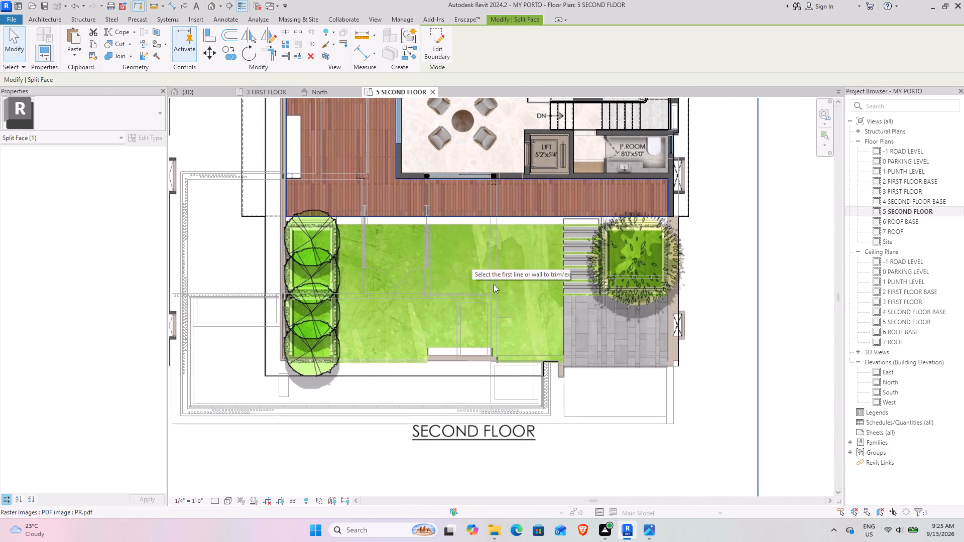
scroll(551, 214, up, 5)
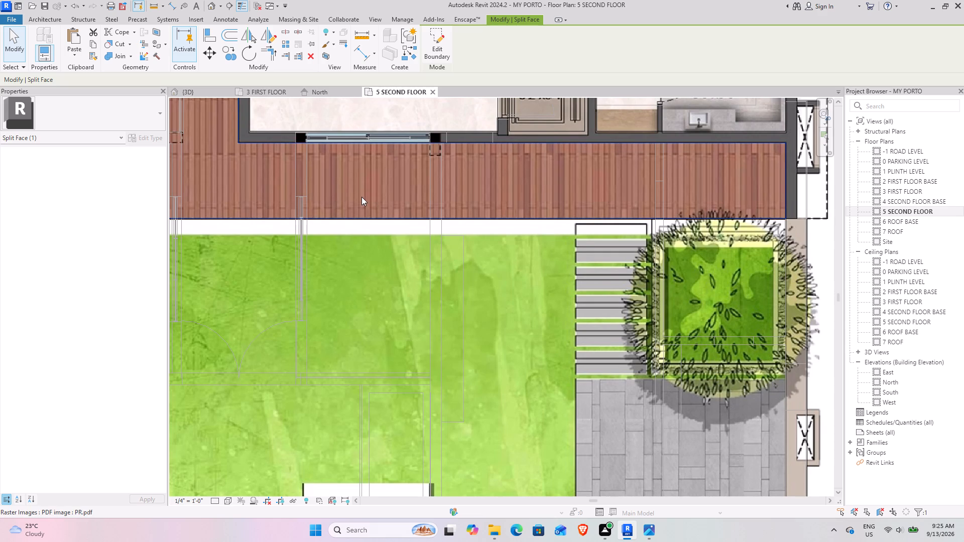
scroll(361, 197, down, 4)
middle_drag(330, 211, 383, 223)
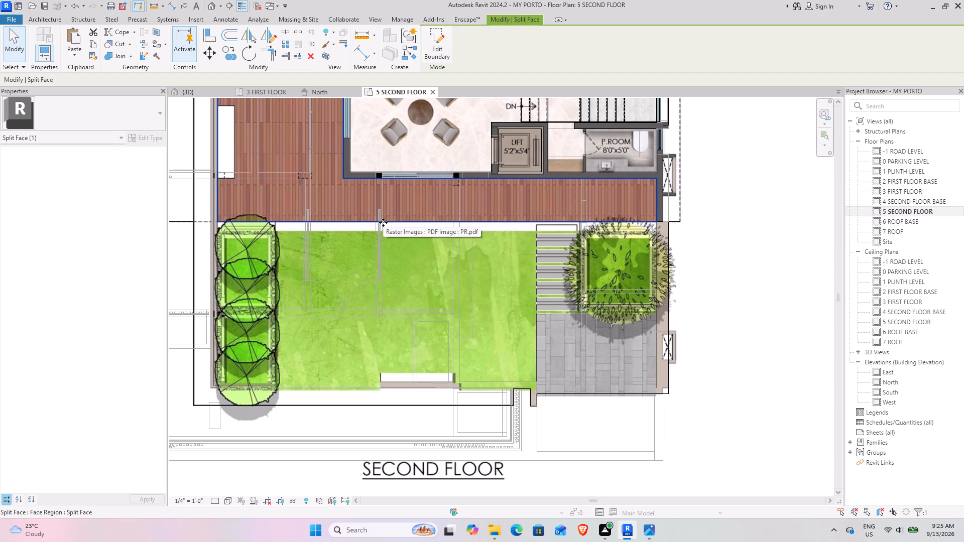
click(394, 180)
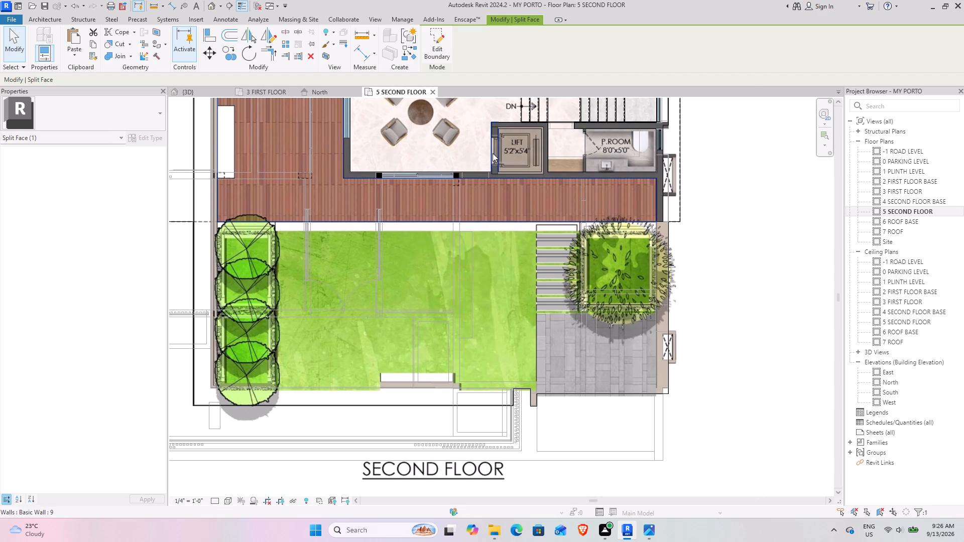
key(Escape)
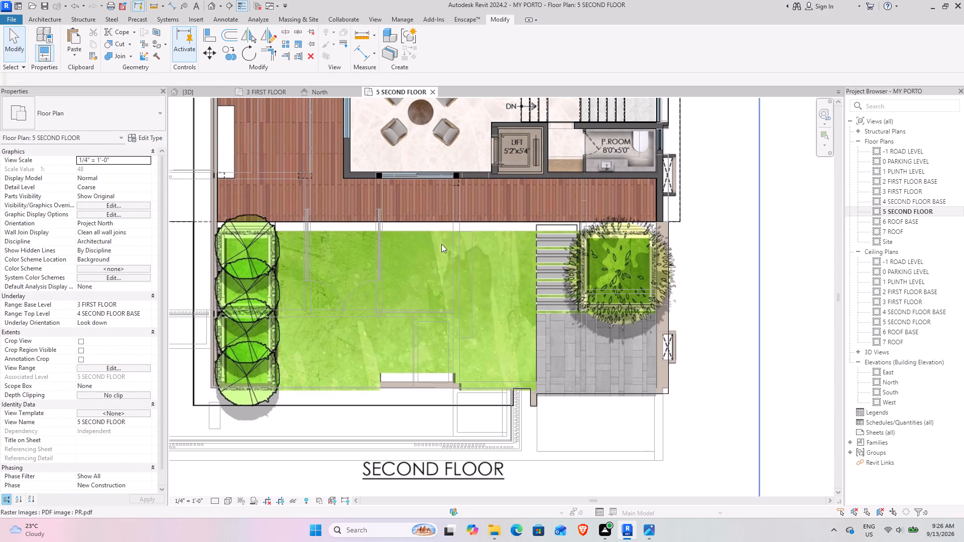
middle_drag(394, 197, 505, 374)
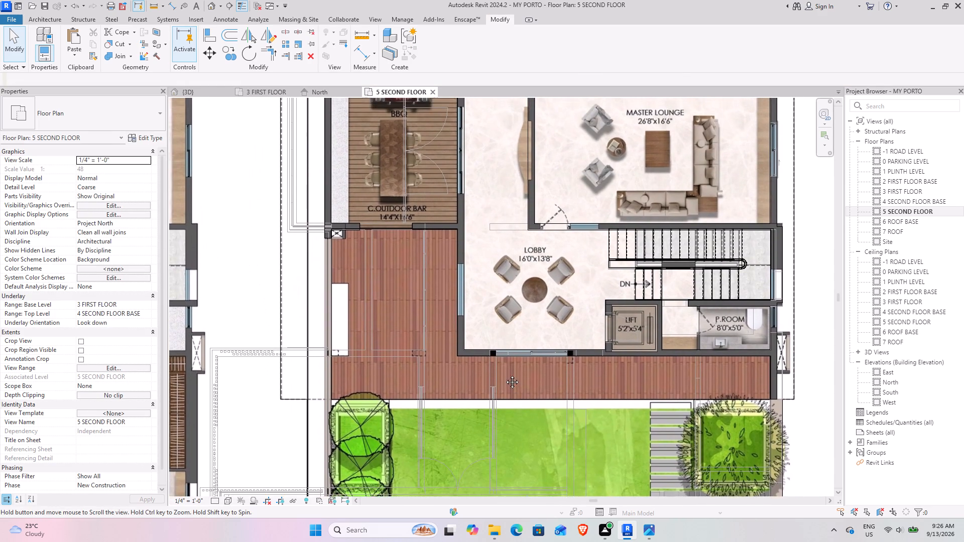
middle_drag(505, 374, 422, 278)
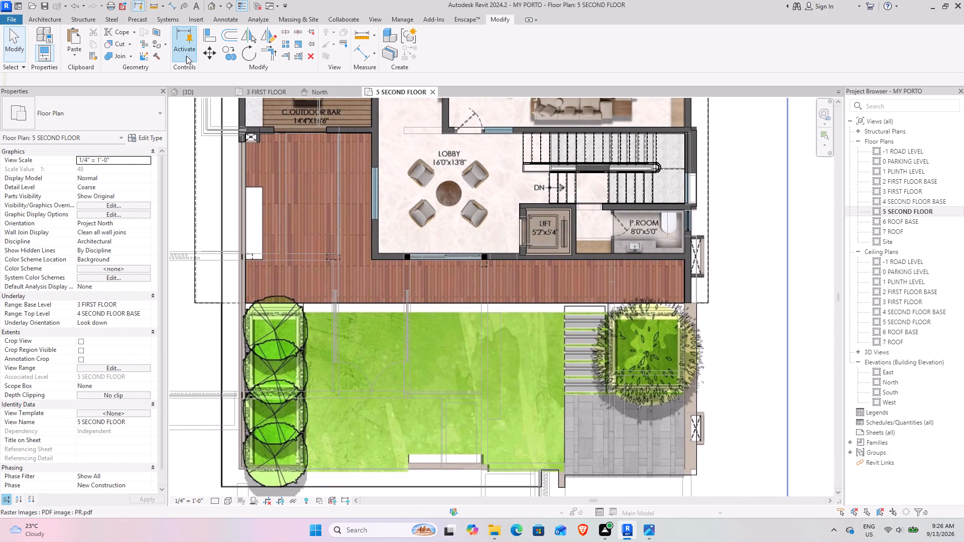
Split the second-floor slab's face with a rectangle around the lawn and row planters, from the outer wall to the paving edge, and finish.
click(155, 28)
click(192, 181)
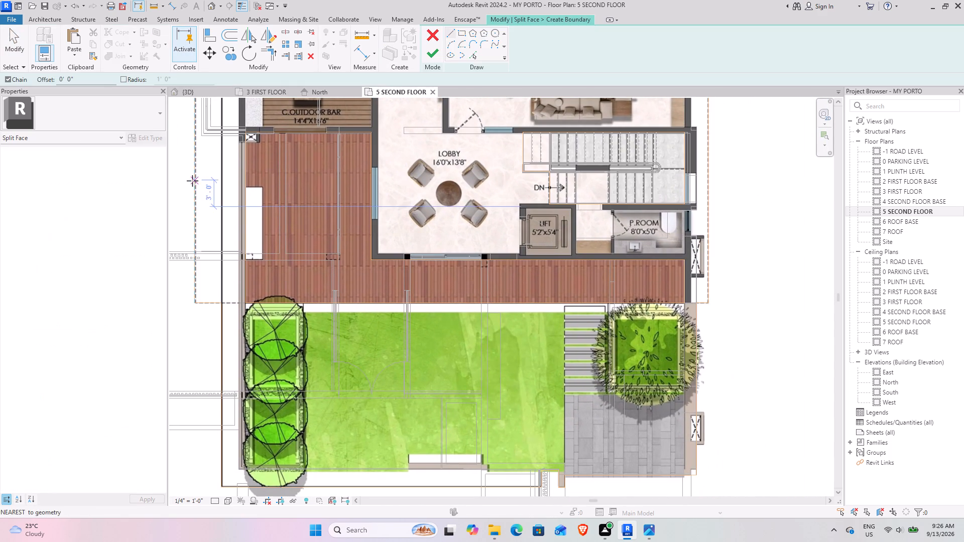
middle_drag(340, 355, 353, 290)
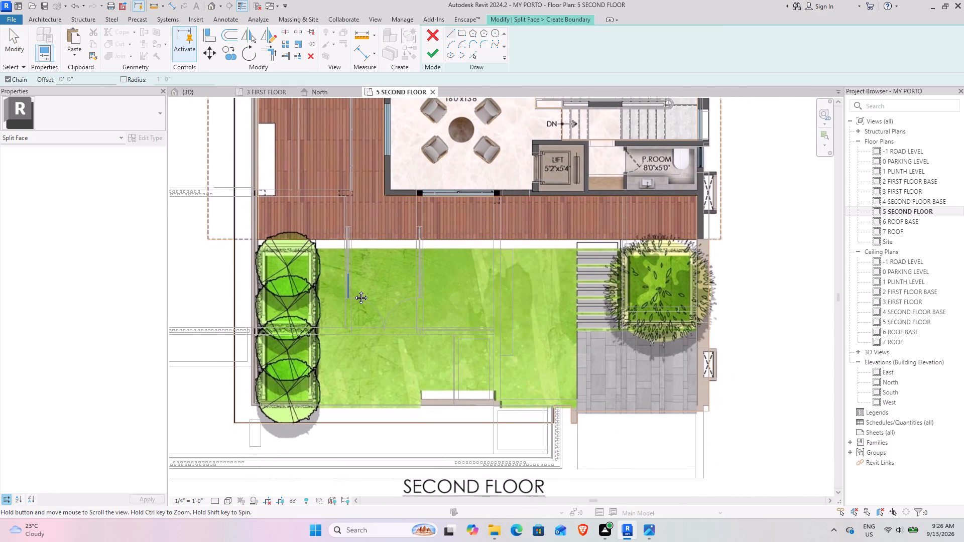
middle_drag(353, 290, 353, 289)
click(463, 36)
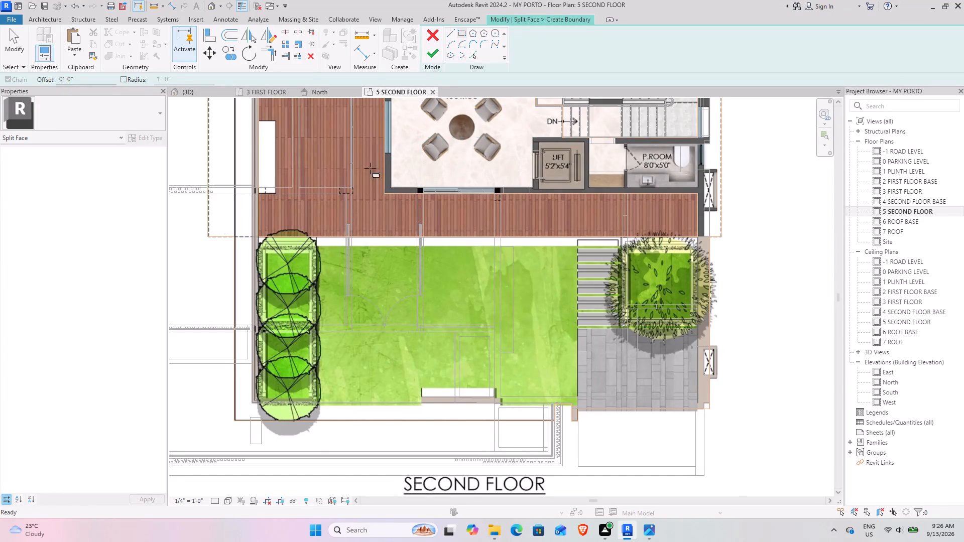
scroll(276, 237, up, 7)
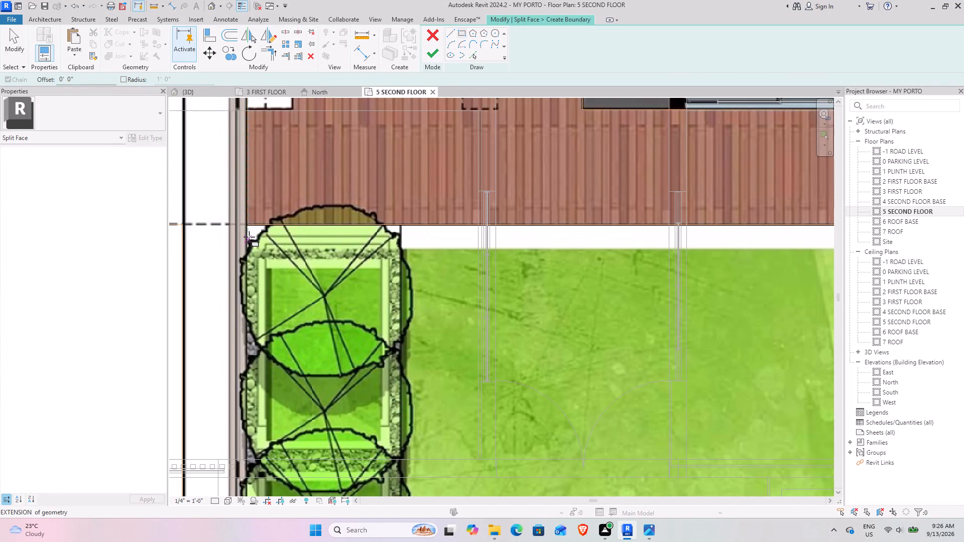
scroll(249, 237, up, 4)
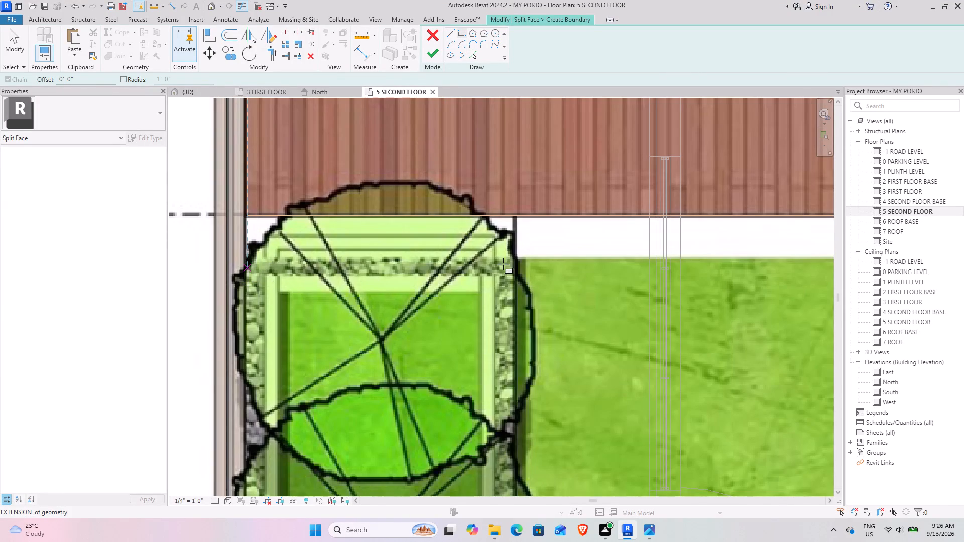
click(243, 262)
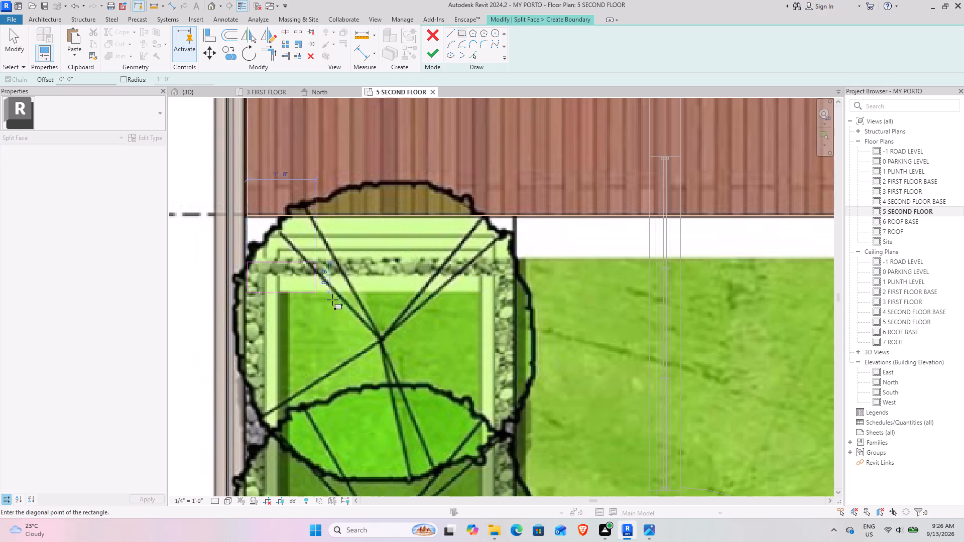
scroll(403, 339, down, 5)
middle_drag(519, 380, 318, 214)
middle_drag(563, 335, 380, 222)
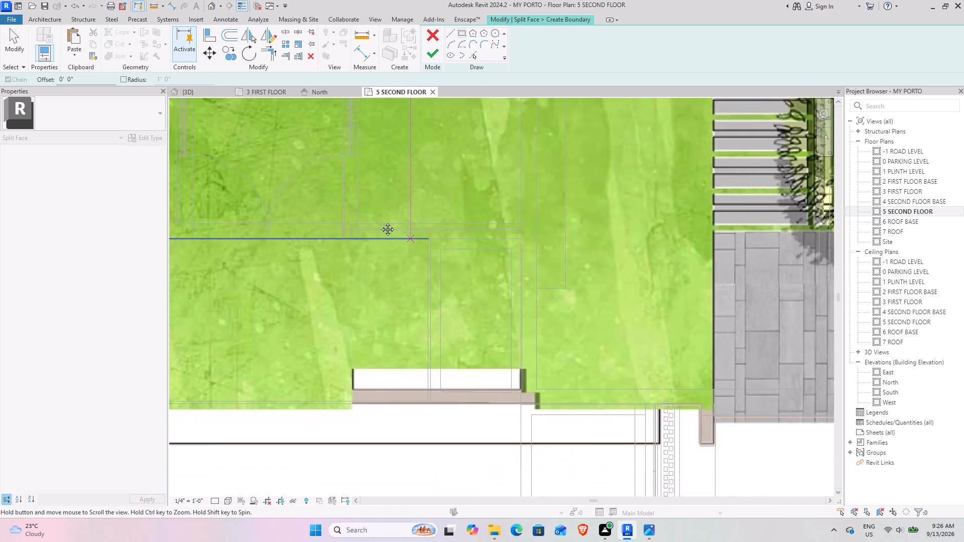
middle_drag(380, 222, 369, 215)
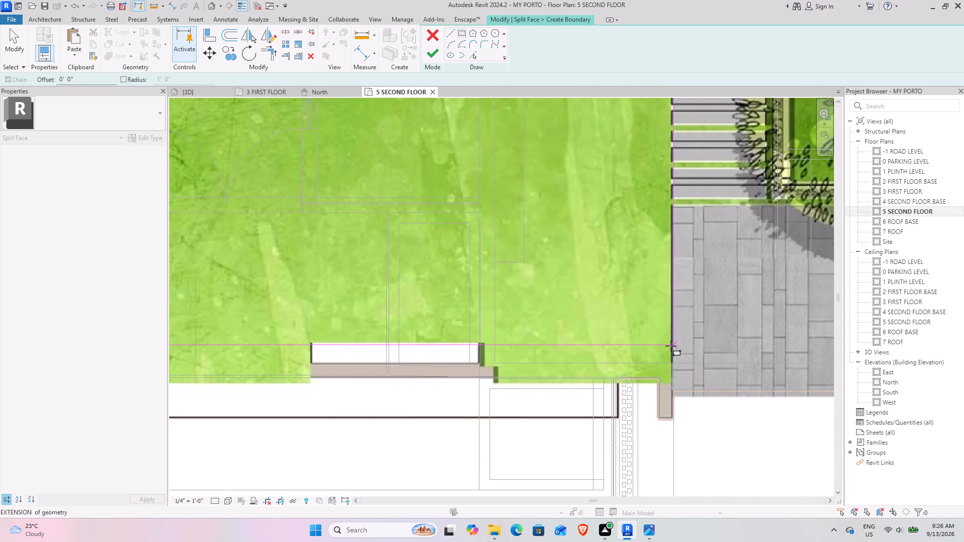
scroll(664, 355, up, 7)
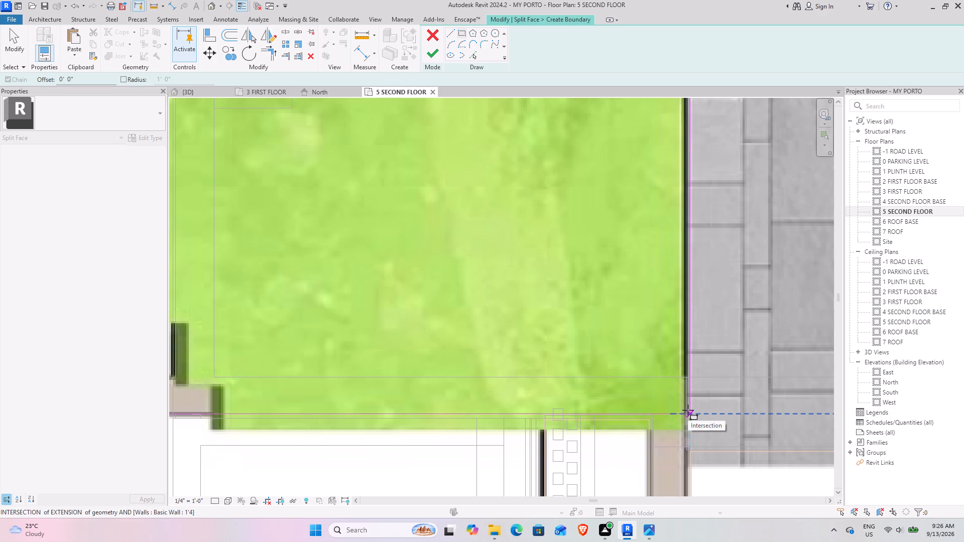
click(688, 410)
scroll(485, 313, down, 8)
middle_drag(450, 325, 869, 310)
middle_drag(480, 290, 428, 376)
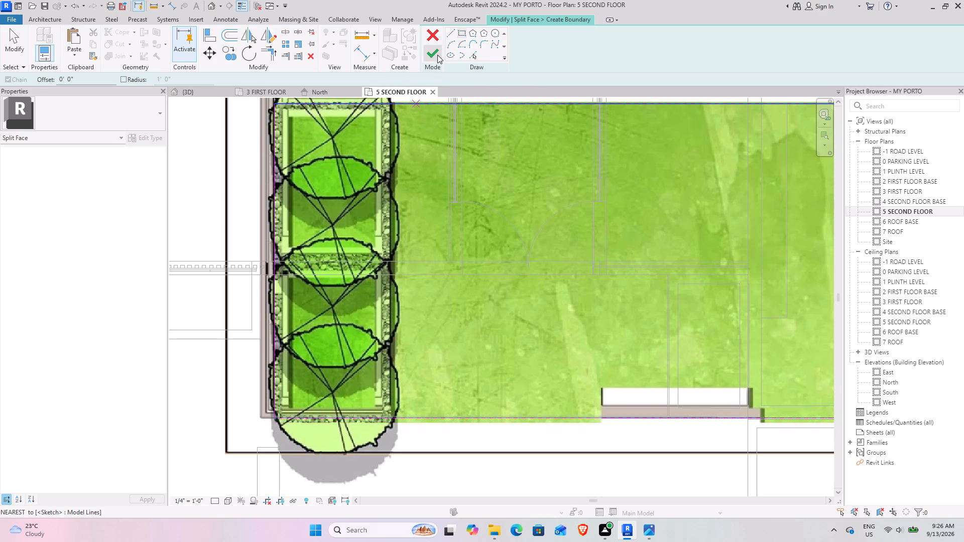
click(437, 55)
scroll(594, 224, down, 4)
middle_drag(587, 233, 417, 278)
key(Escape)
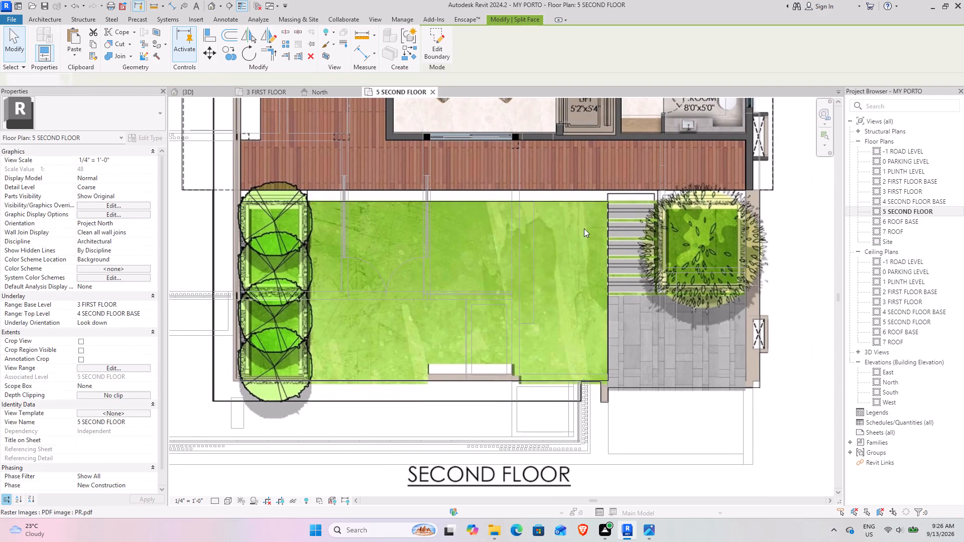
key(Escape)
Examine the stepping strips, square tree planter and stone paving beside the lawn on the second-floor reference plan.
middle_drag(593, 318, 462, 280)
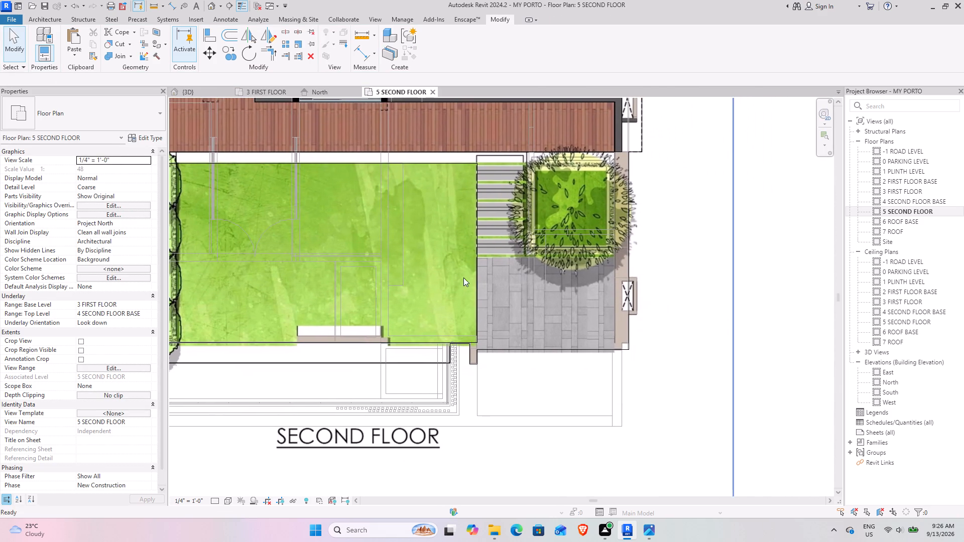
scroll(525, 212, up, 5)
middle_drag(527, 214, 498, 295)
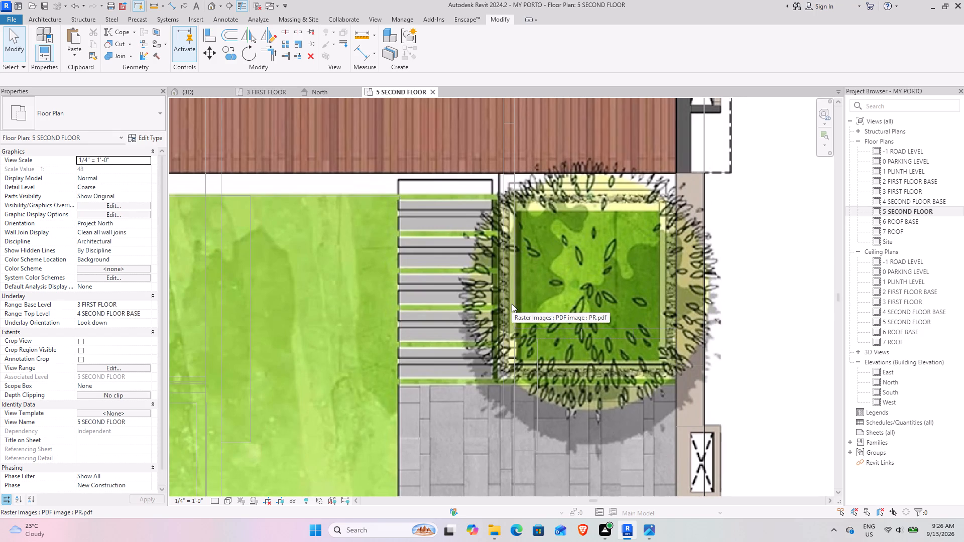
scroll(513, 299, down, 4)
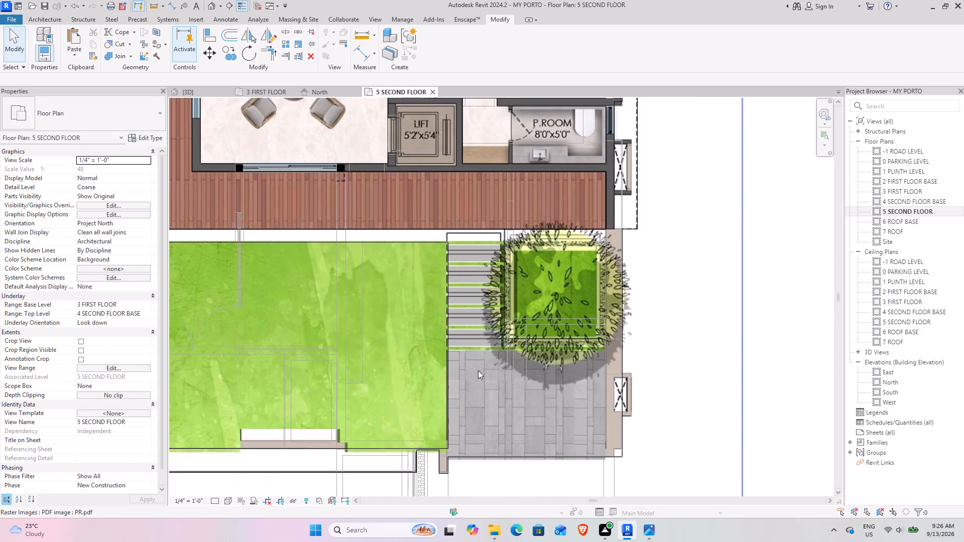
middle_drag(472, 368, 429, 343)
middle_drag(492, 392, 472, 376)
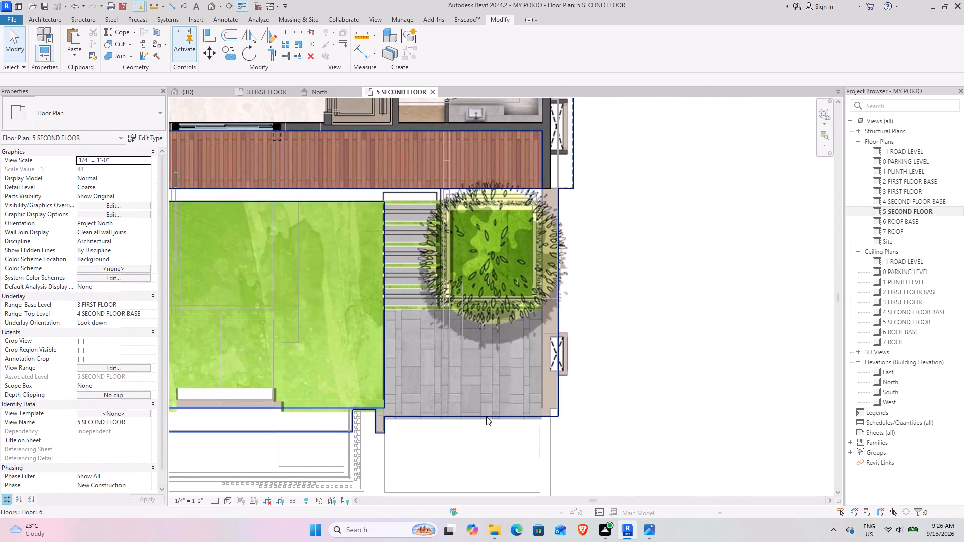
scroll(458, 390, down, 4)
scroll(463, 270, up, 4)
scroll(455, 328, up, 2)
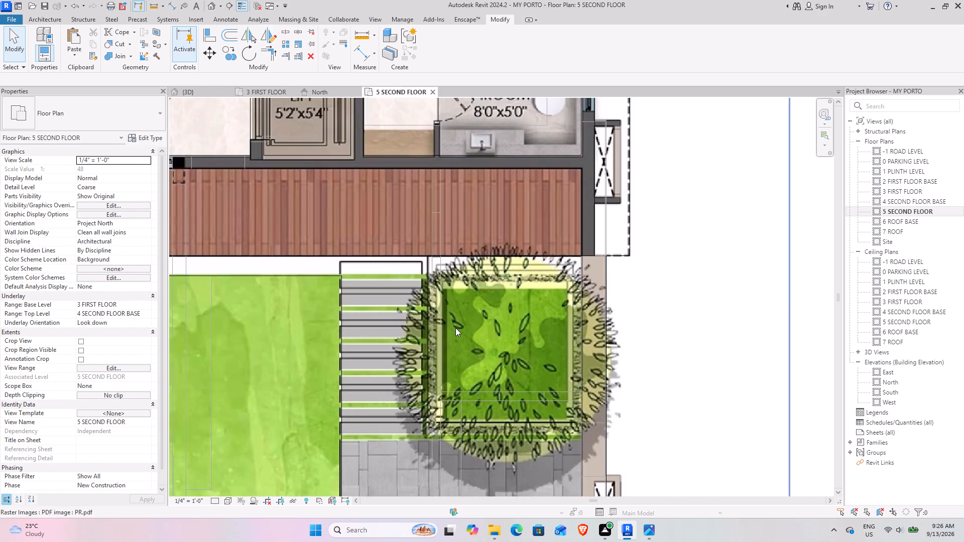
scroll(455, 328, up, 2)
scroll(414, 387, down, 4)
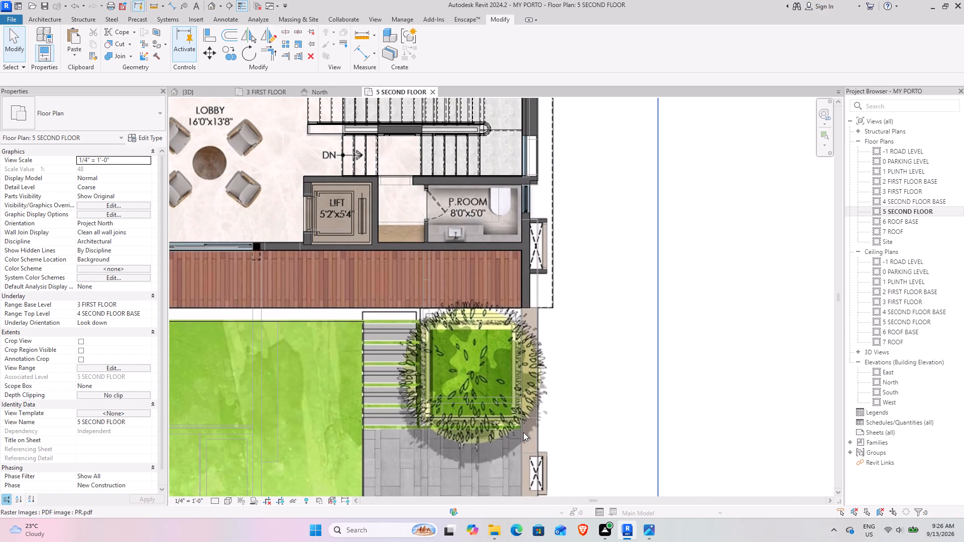
scroll(464, 424, down, 4)
middle_drag(461, 427, 552, 382)
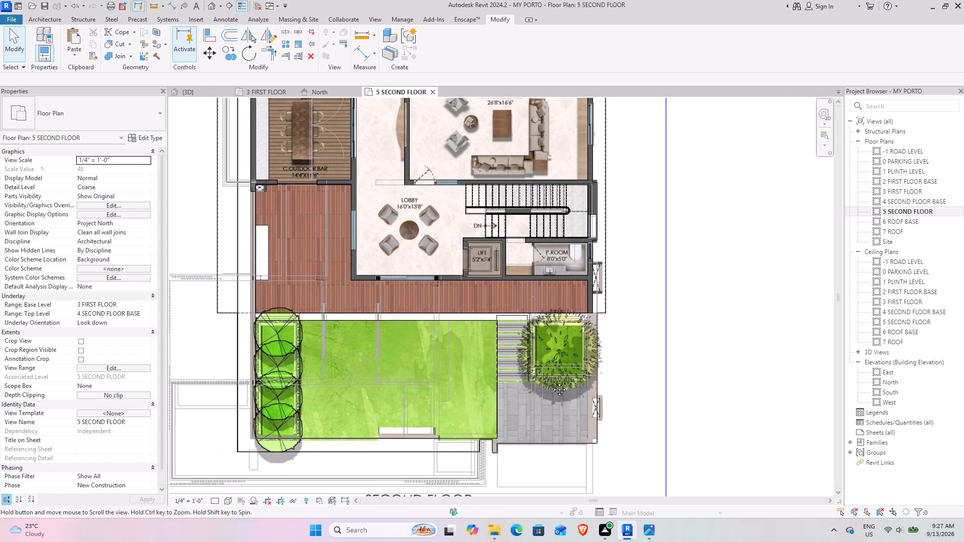
middle_drag(552, 382, 548, 388)
scroll(525, 352, up, 4)
middle_drag(548, 351, 541, 365)
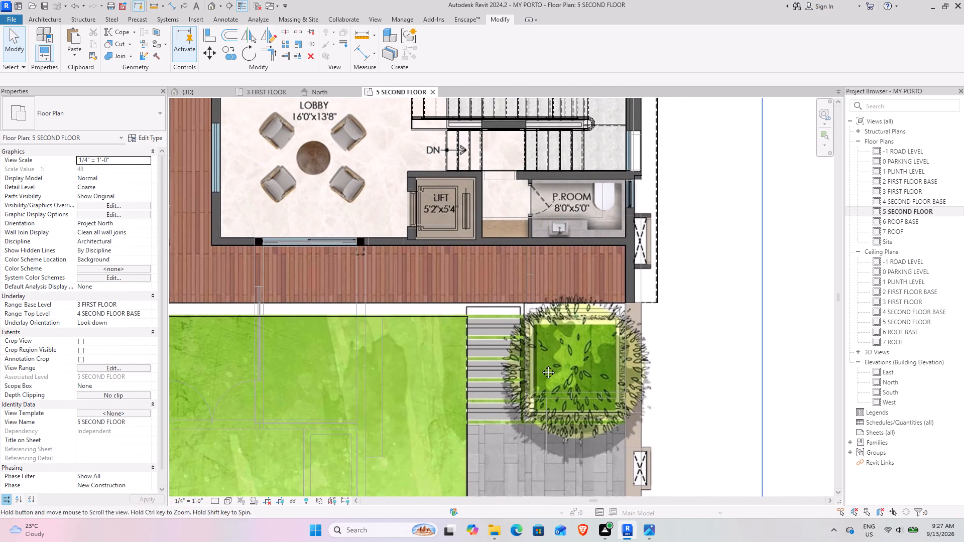
middle_drag(541, 365, 516, 382)
middle_drag(489, 370, 427, 338)
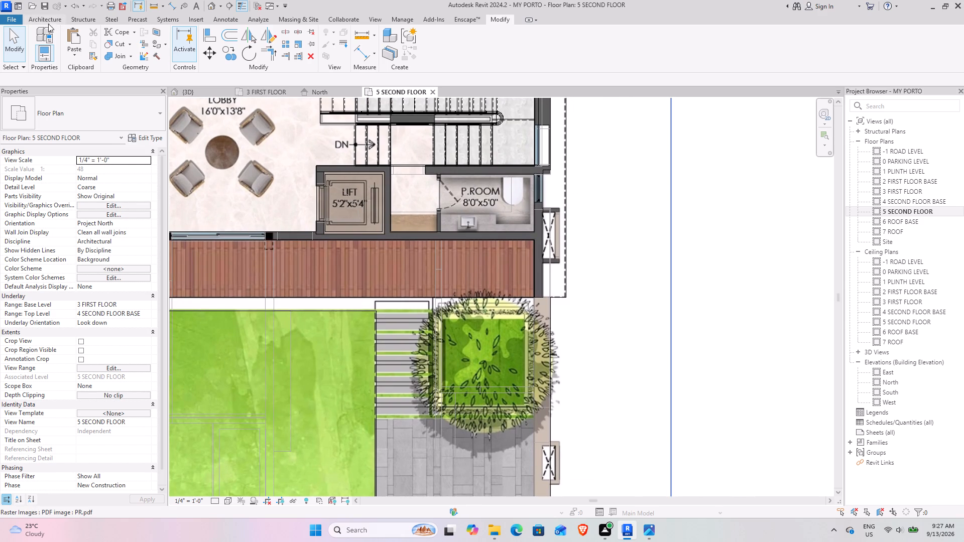
Open the 3 FIRST FLOOR plan and compare the deck, planter and lawn areas on the ground, first and second floor reference plans.
click(48, 21)
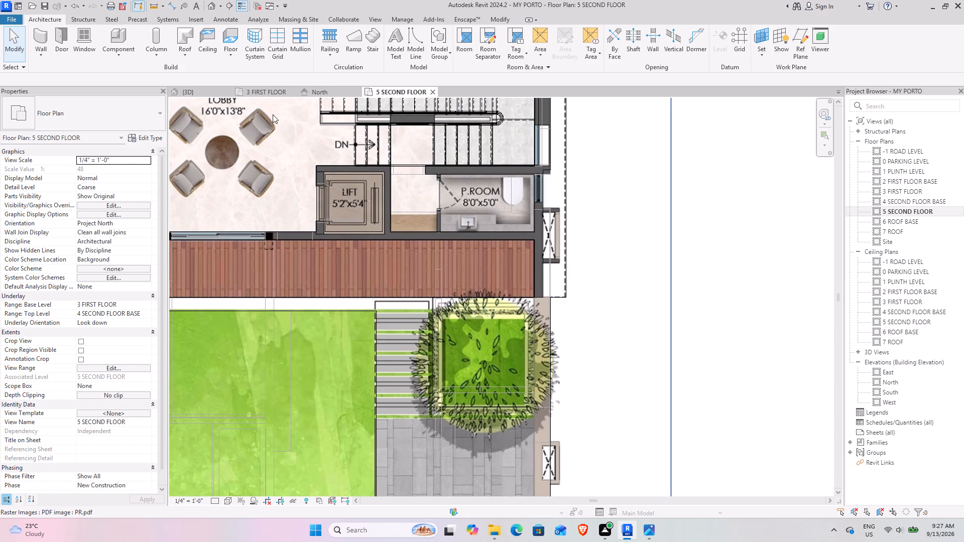
click(262, 89)
scroll(496, 248, down, 5)
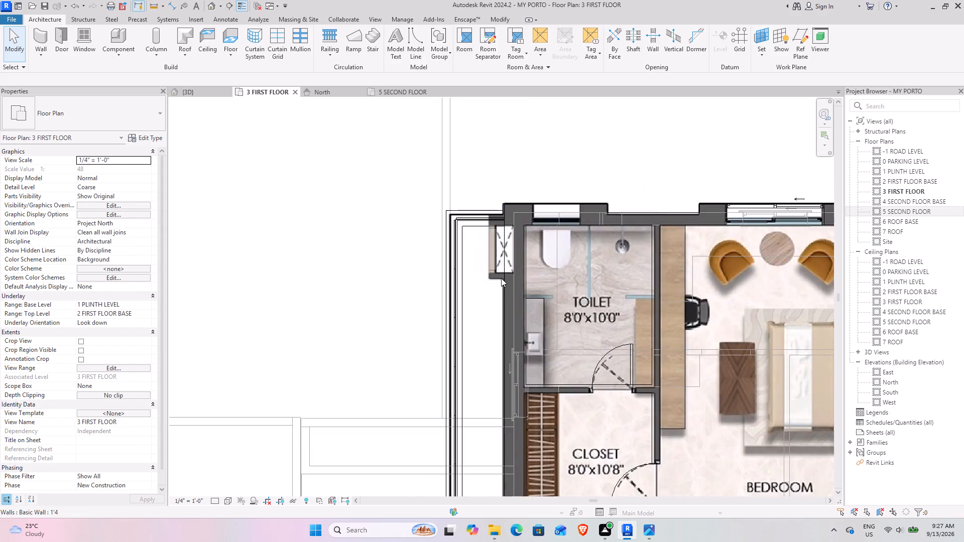
scroll(501, 278, down, 6)
middle_drag(597, 369, 368, 227)
middle_drag(466, 410, 448, 375)
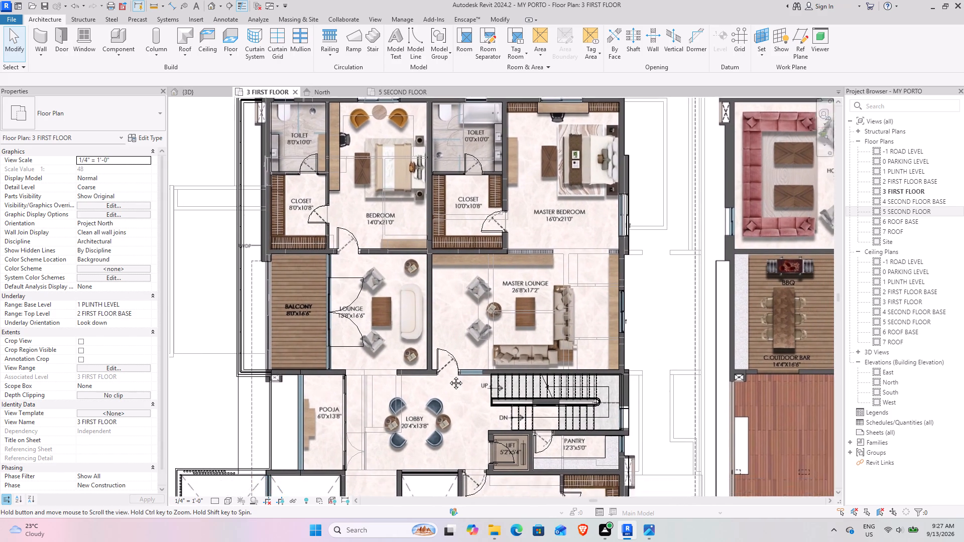
middle_drag(448, 375, 427, 286)
scroll(421, 279, down, 4)
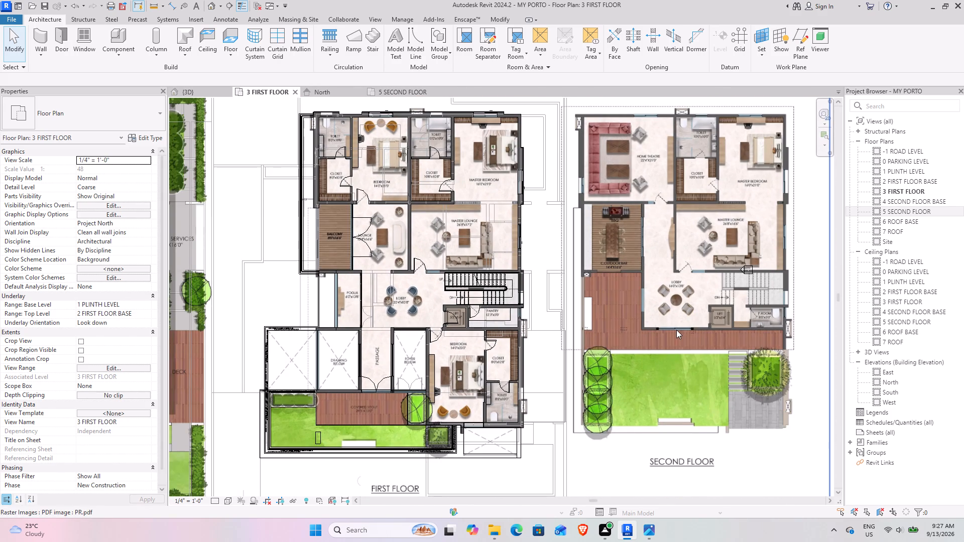
middle_drag(676, 330, 870, 315)
middle_drag(361, 311, 440, 280)
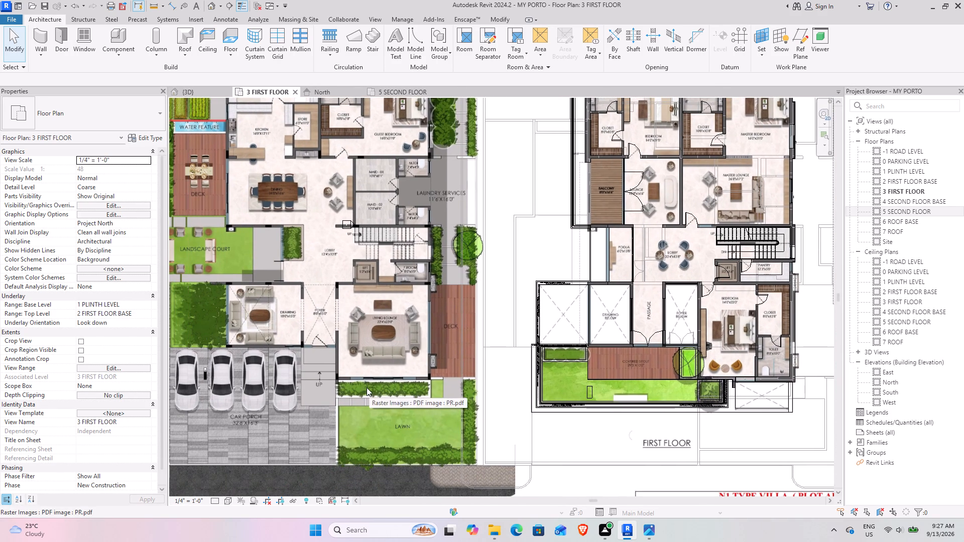
scroll(367, 387, up, 4)
scroll(323, 368, up, 4)
scroll(320, 366, down, 5)
middle_drag(393, 316, 139, 300)
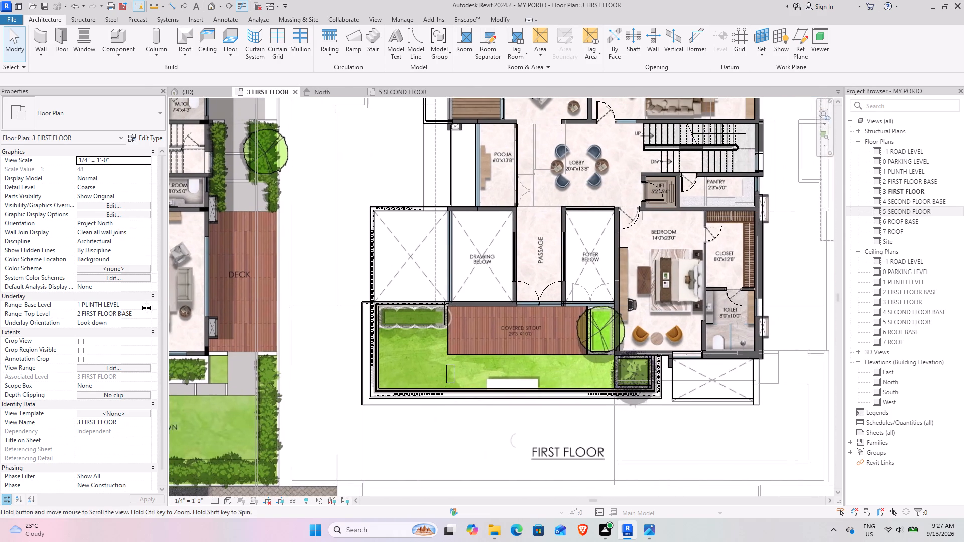
middle_drag(139, 300, 137, 300)
scroll(525, 310, down, 4)
middle_drag(389, 306, 422, 334)
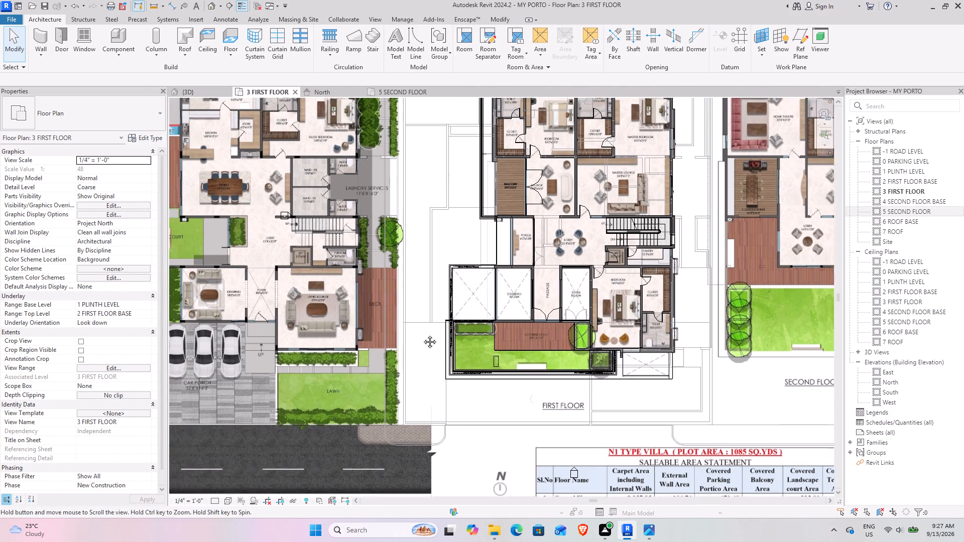
middle_drag(422, 334, 453, 380)
middle_drag(545, 257, 285, 257)
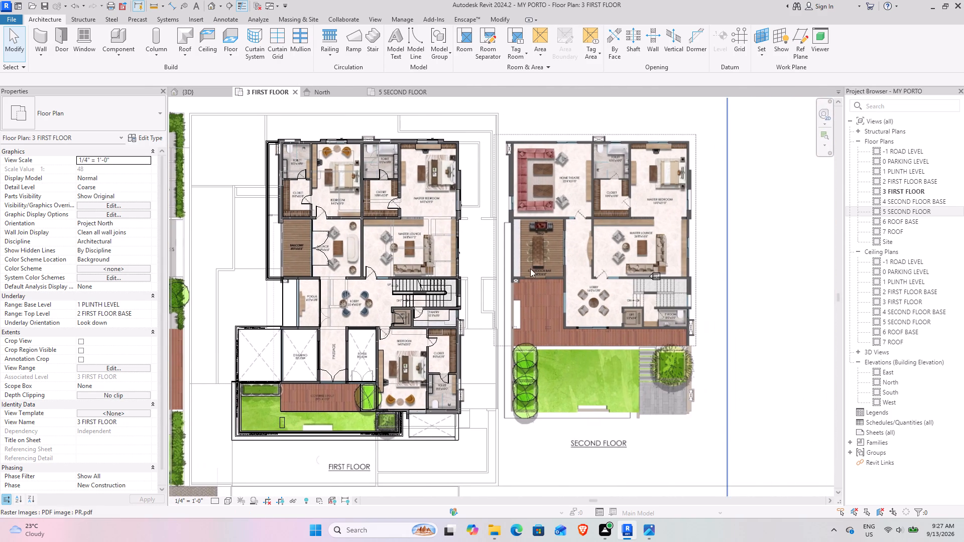
middle_drag(537, 267, 353, 338)
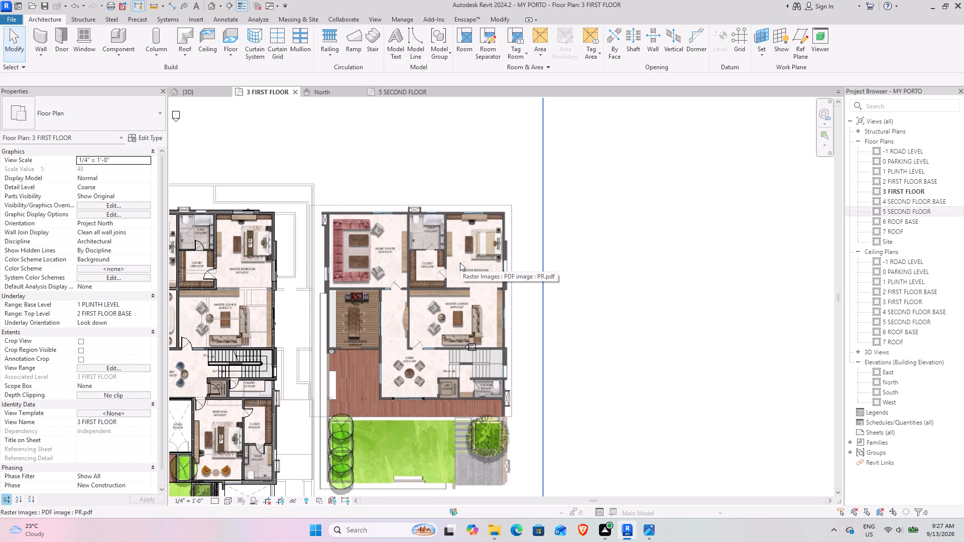
middle_drag(336, 352, 360, 343)
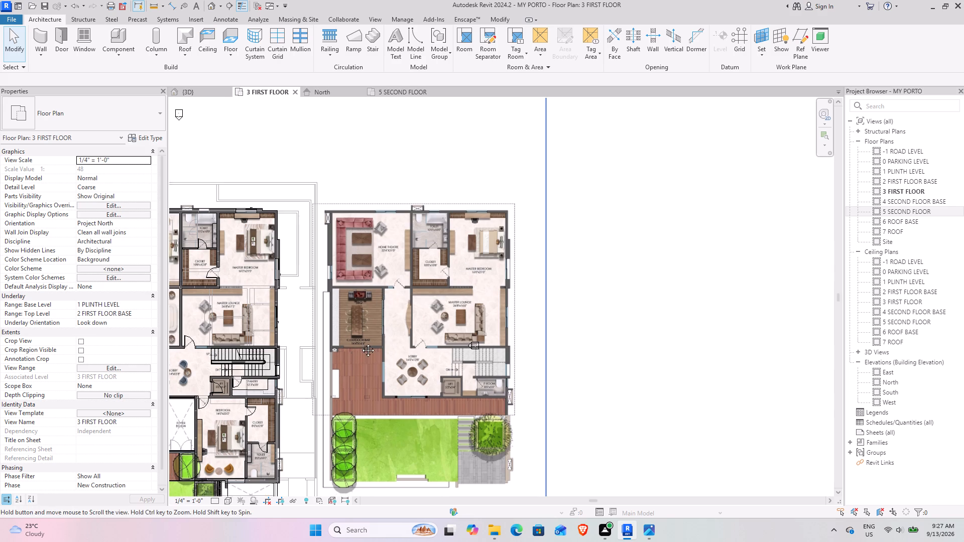
middle_drag(360, 343, 678, 205)
middle_drag(489, 246, 692, 338)
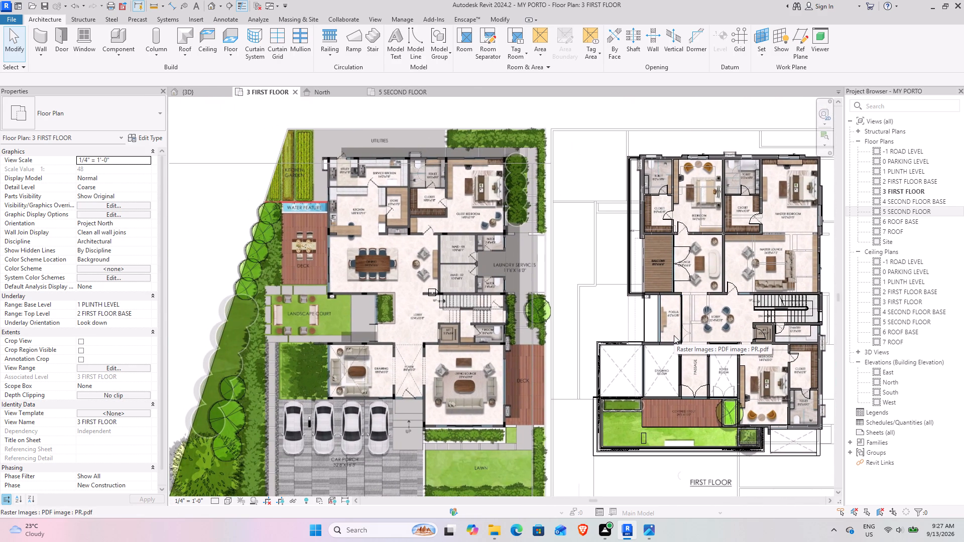
Return to the 5 SECOND FLOOR plan and review the deck, lawn and paving areas.
click(395, 94)
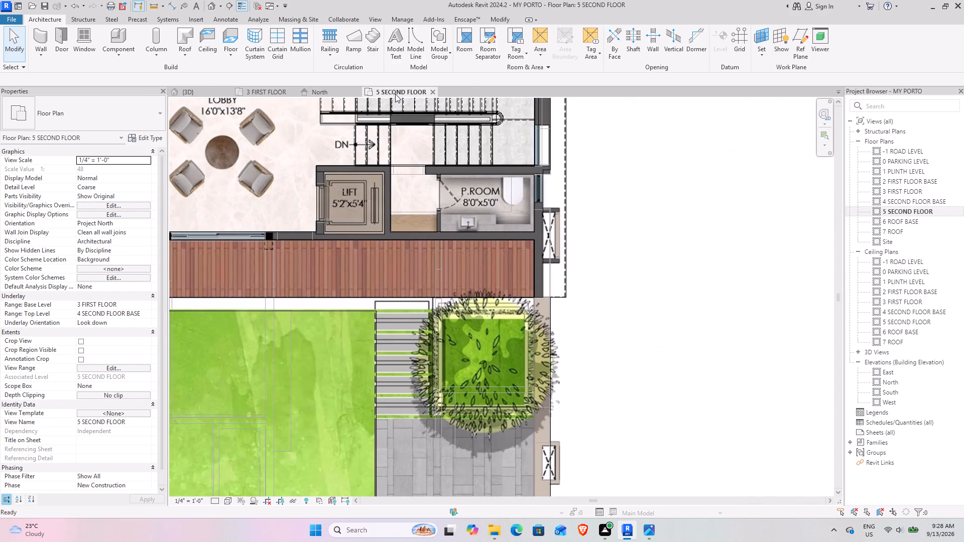
scroll(449, 356, down, 4)
middle_drag(404, 404, 436, 360)
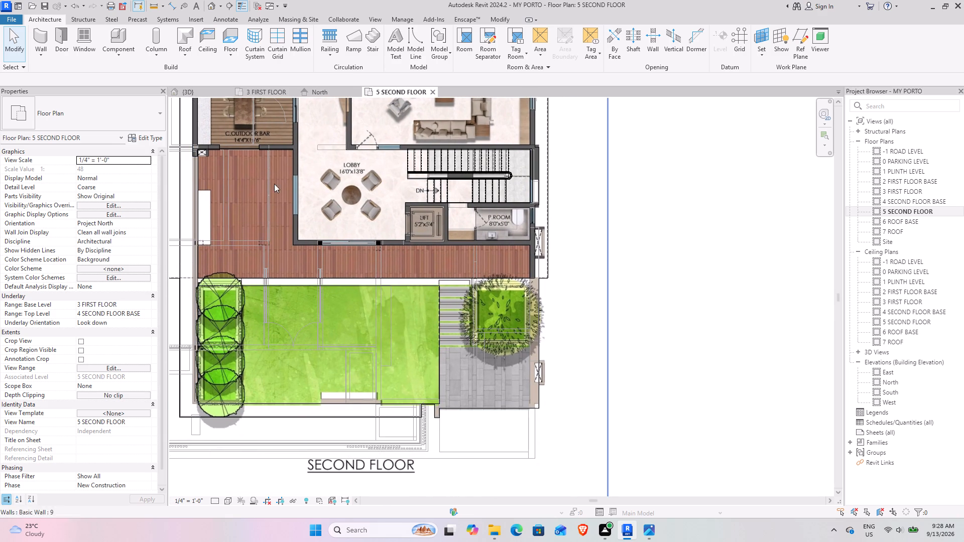
middle_drag(266, 366, 335, 364)
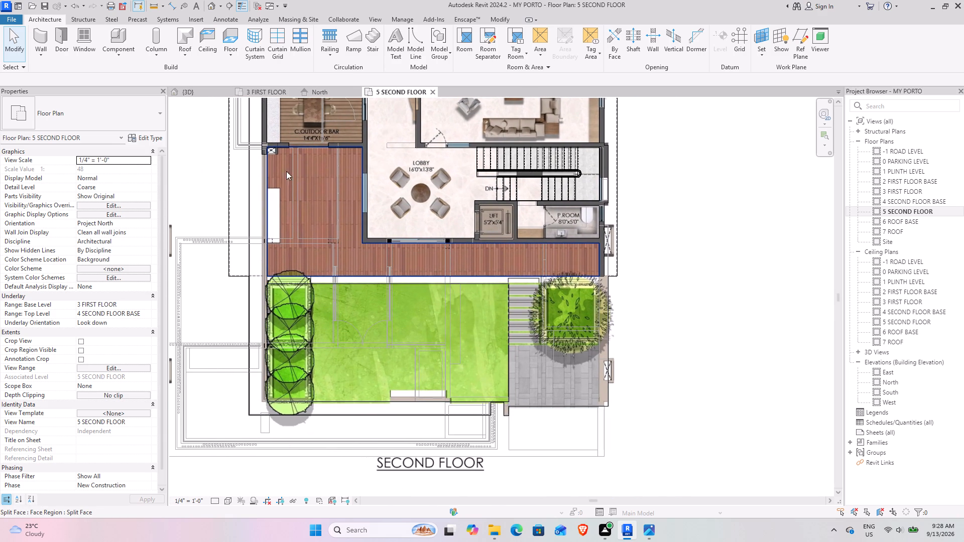
middle_drag(274, 171, 276, 185)
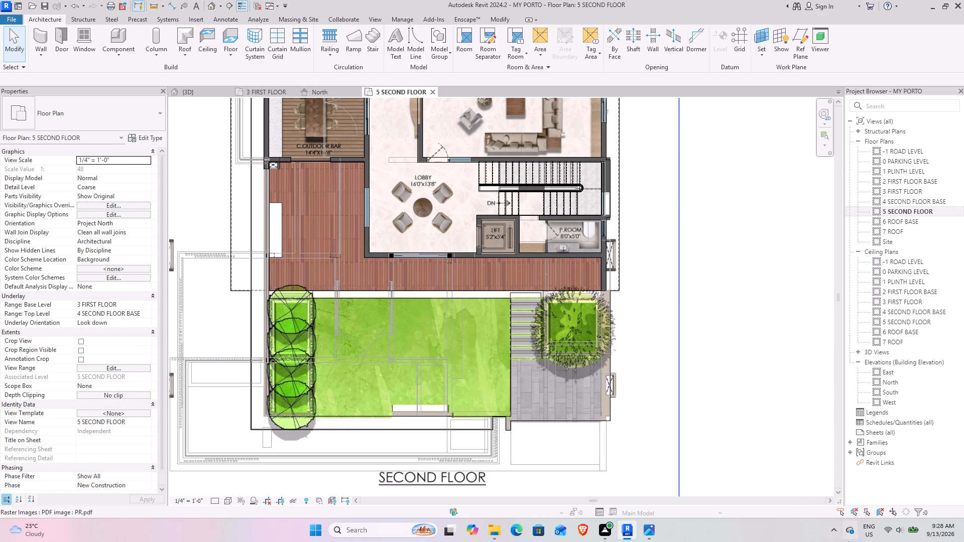
Check the villa reference render, then draw a 6" high Basic Wall 9 from below the outdoor bar past the row planters to the lawn's outer front corner.
click(655, 527)
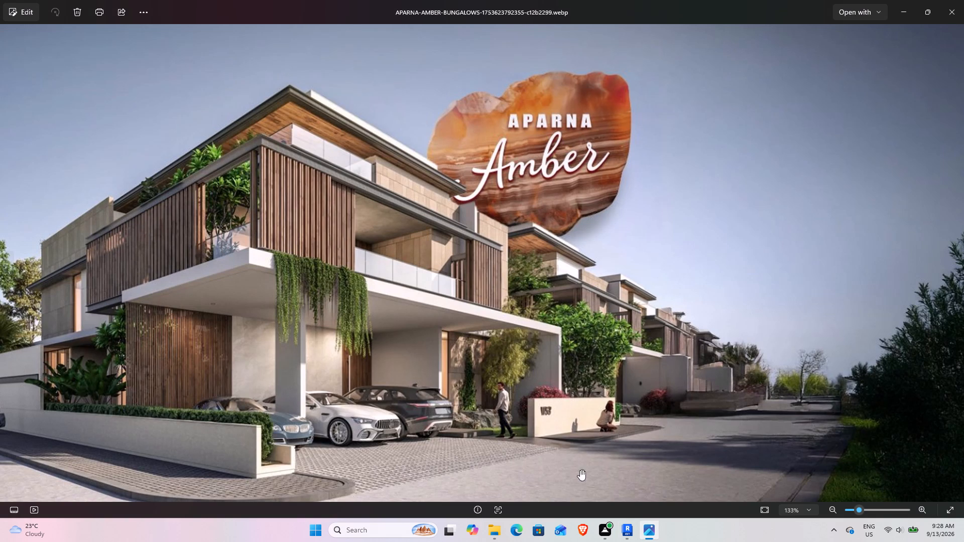
click(631, 537)
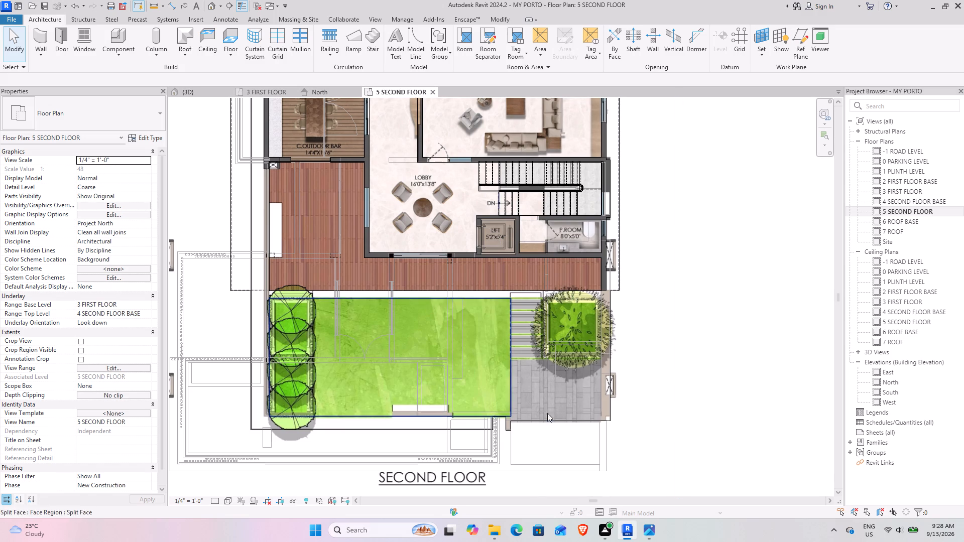
middle_drag(284, 312, 306, 382)
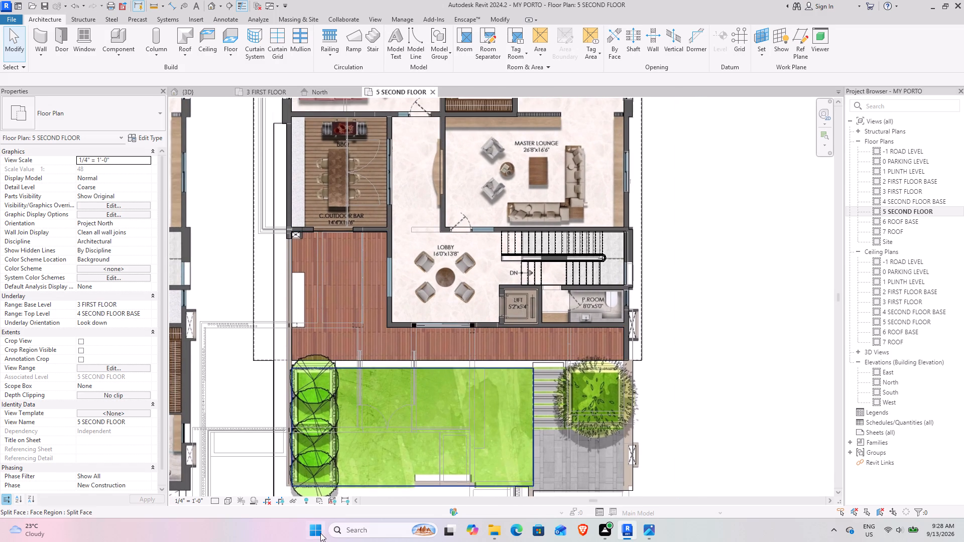
scroll(268, 255, up, 3)
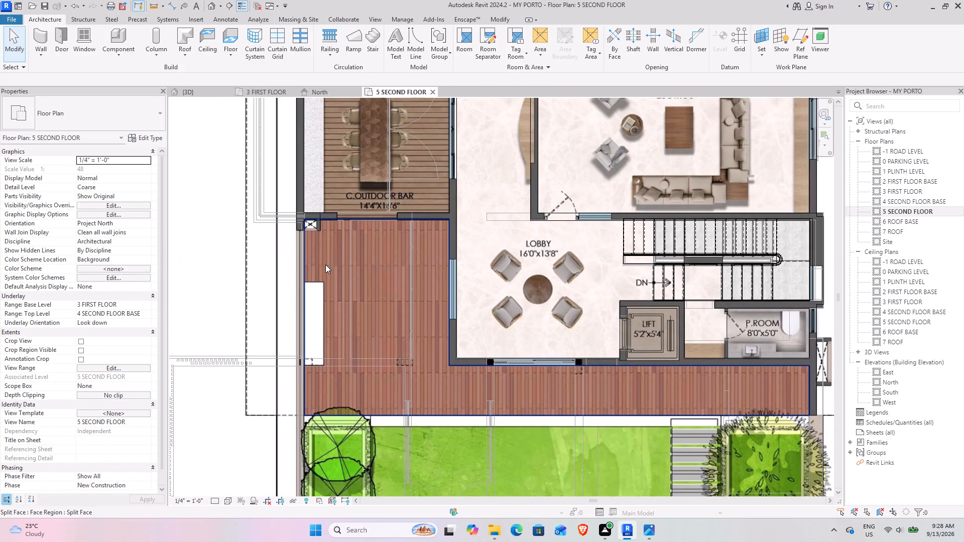
scroll(305, 227, up, 9)
click(292, 148)
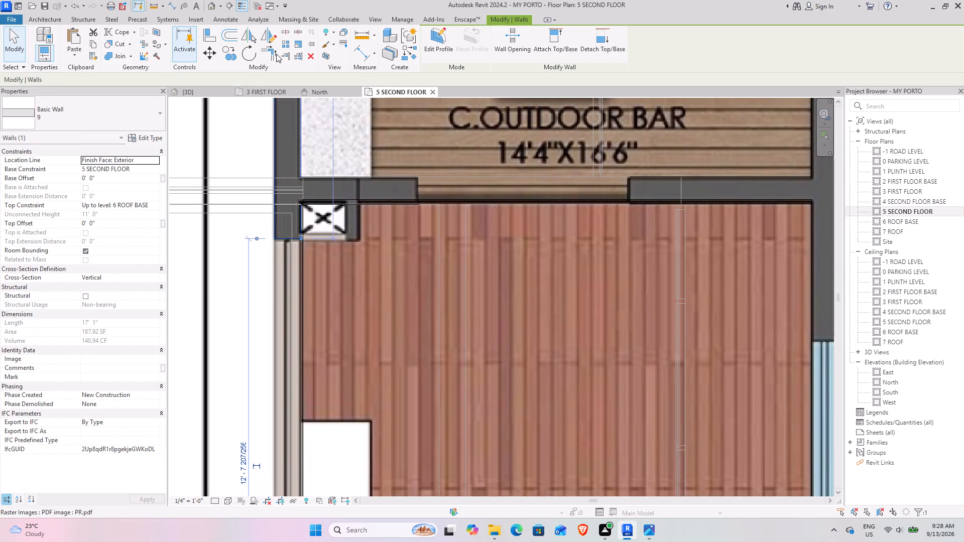
click(413, 52)
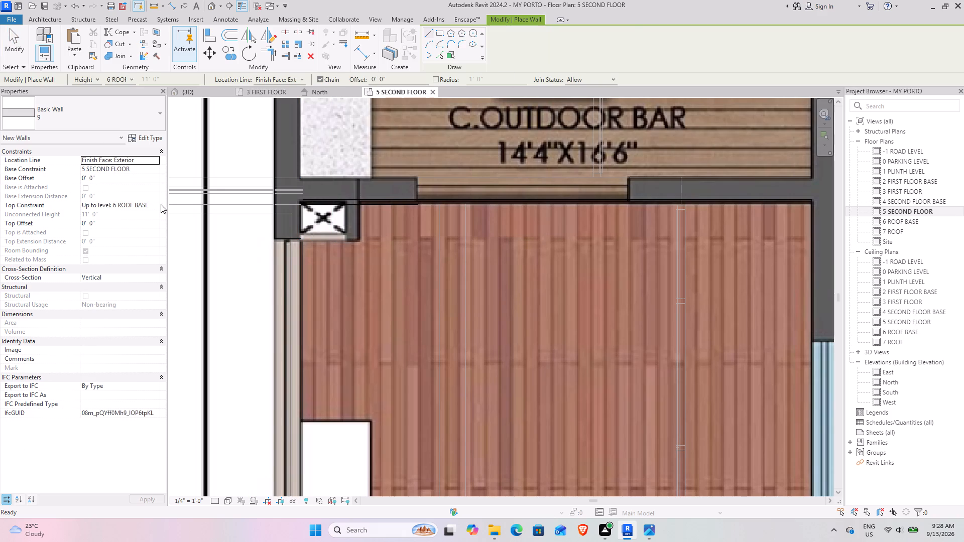
click(157, 205)
scroll(125, 225, up, 4)
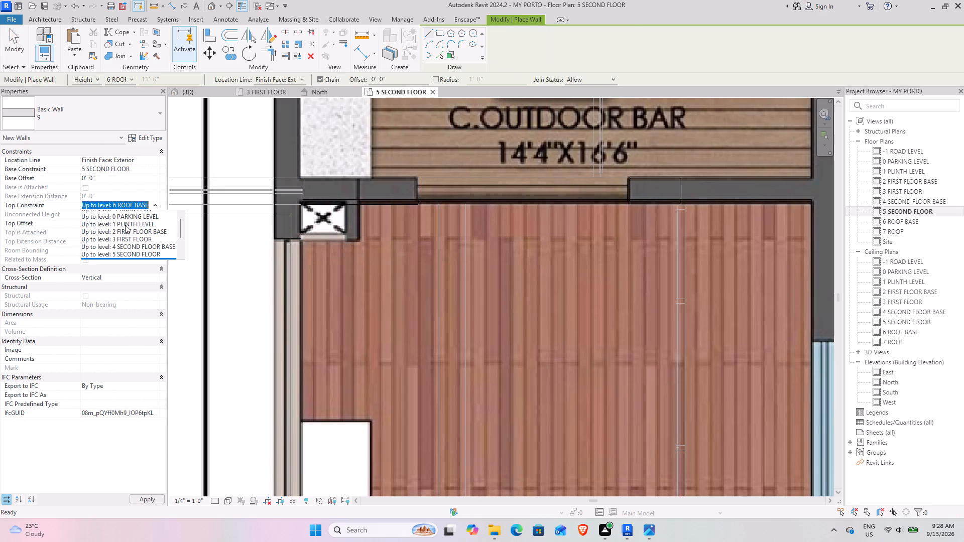
click(111, 213)
click(114, 213)
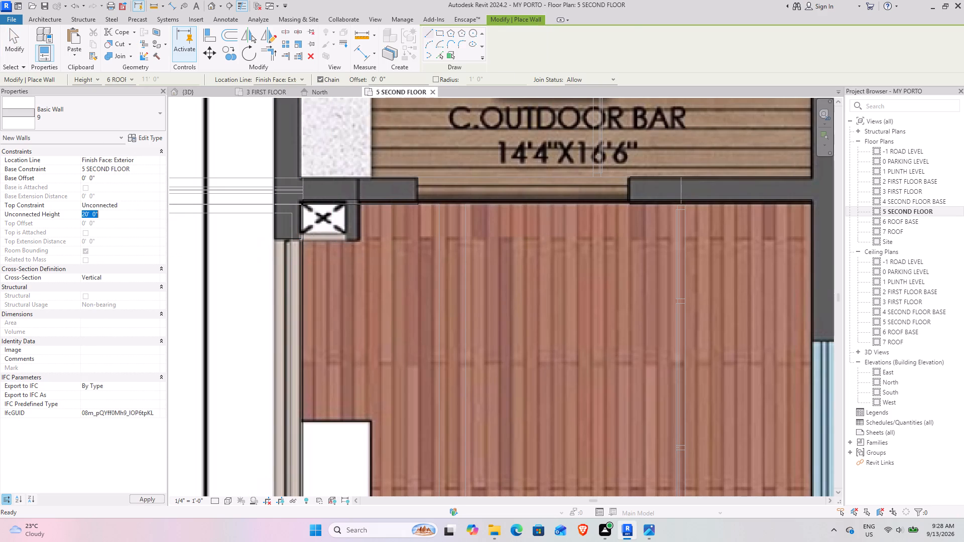
text(6")
key(Return)
click(272, 241)
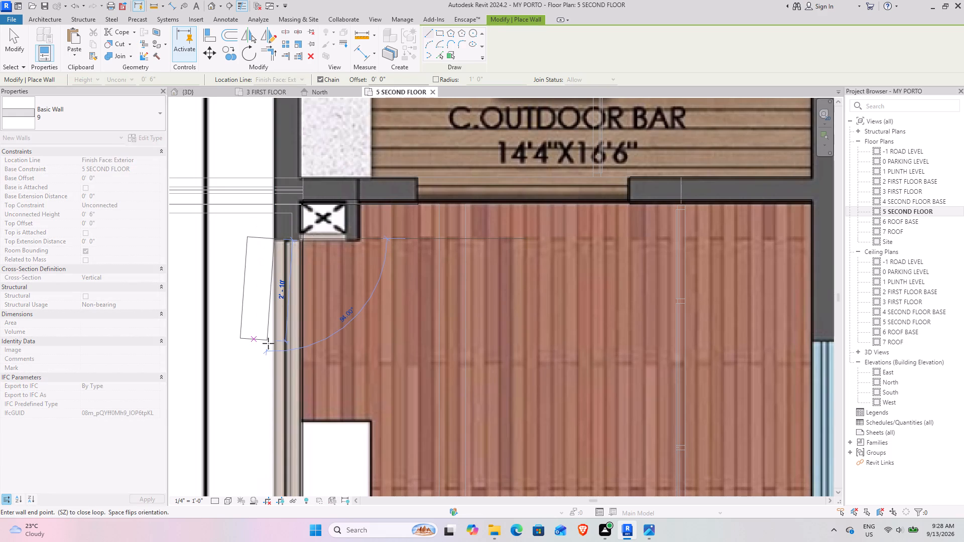
key(space)
scroll(268, 344, down, 9)
drag(281, 388, 267, 346)
middle_drag(277, 387, 250, 212)
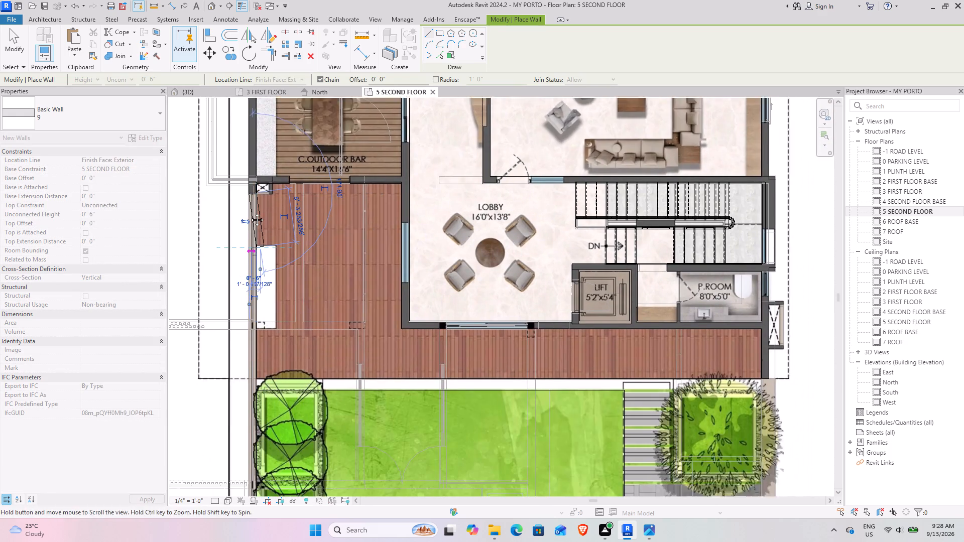
middle_drag(250, 212, 249, 193)
middle_drag(224, 349, 266, 201)
scroll(281, 372, up, 4)
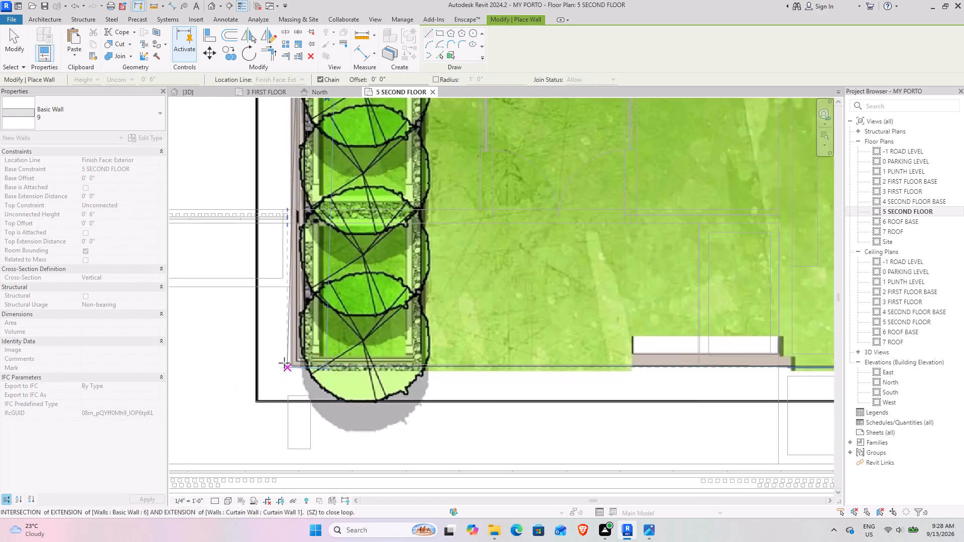
scroll(284, 363, up, 4)
click(301, 366)
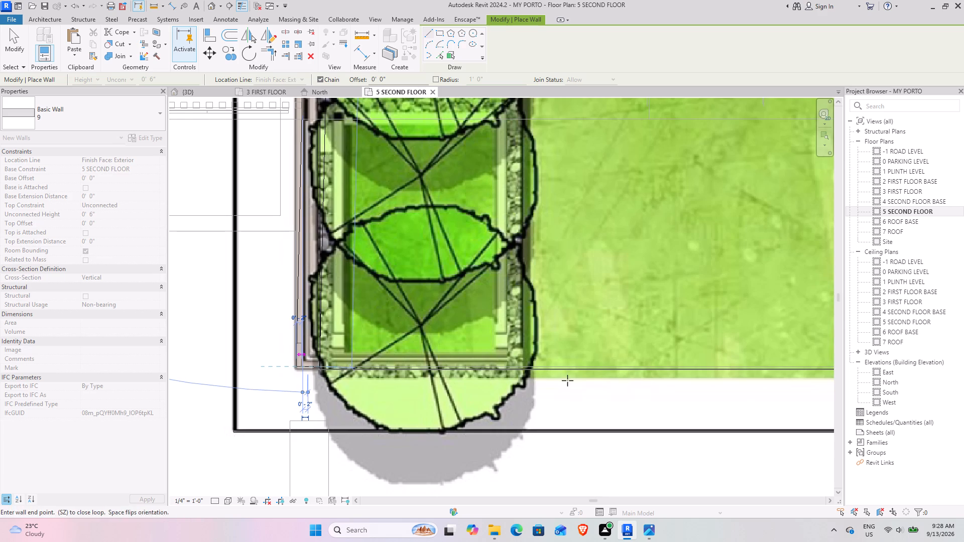
Continue the 6" high wall along the lawn's front edge to the stub column, adding a short return of about 8" to the paving's front line.
scroll(622, 377, down, 4)
middle_drag(636, 375, 270, 375)
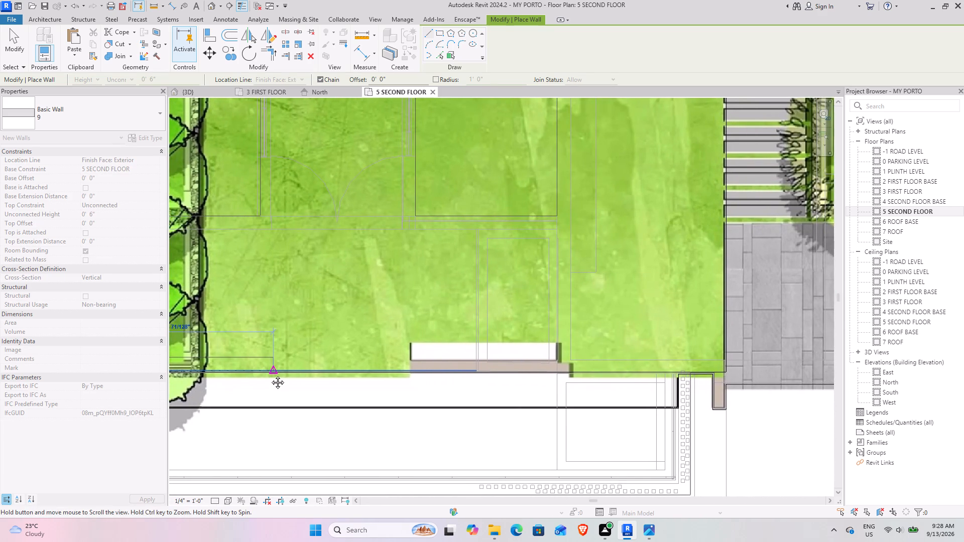
middle_drag(270, 375, 270, 374)
scroll(270, 374, down, 2)
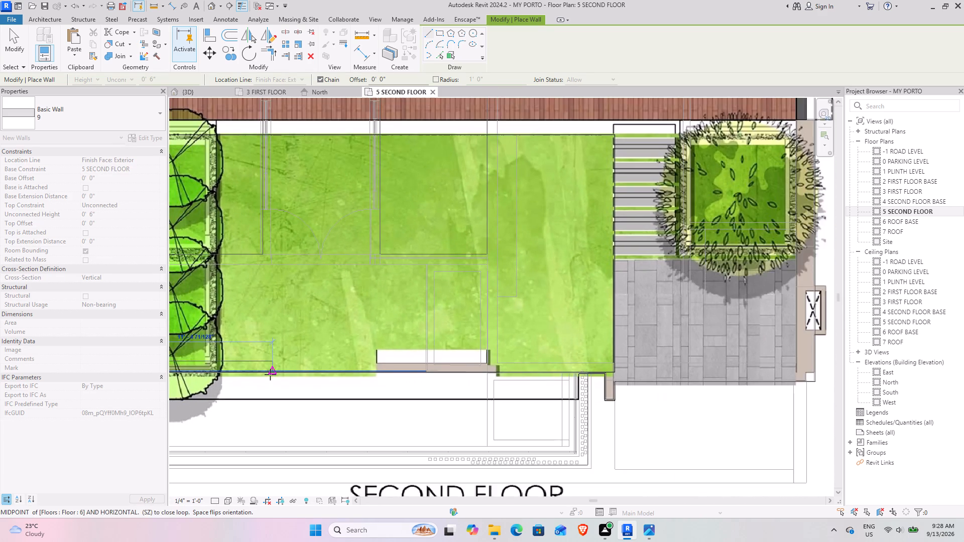
scroll(270, 374, down, 1)
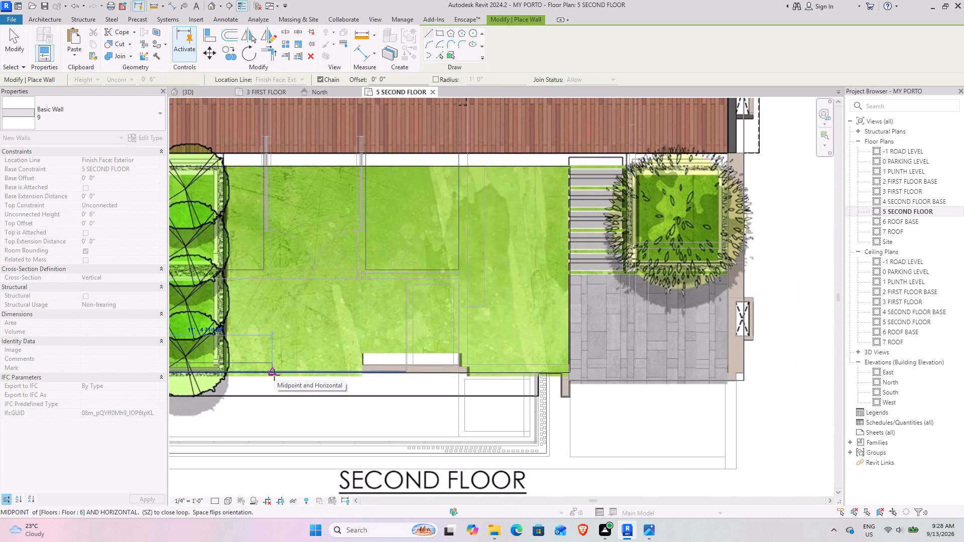
middle_drag(281, 378, 293, 494)
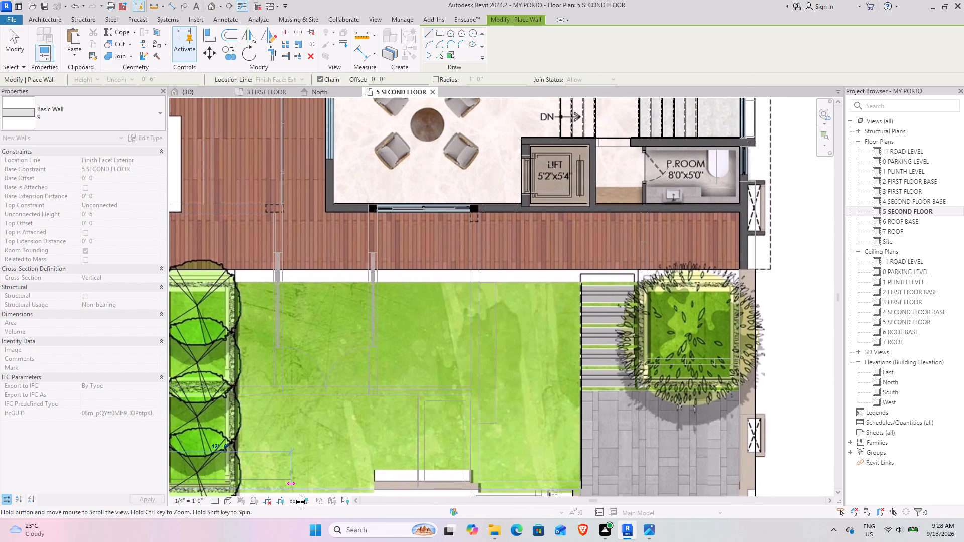
middle_drag(293, 494, 279, 369)
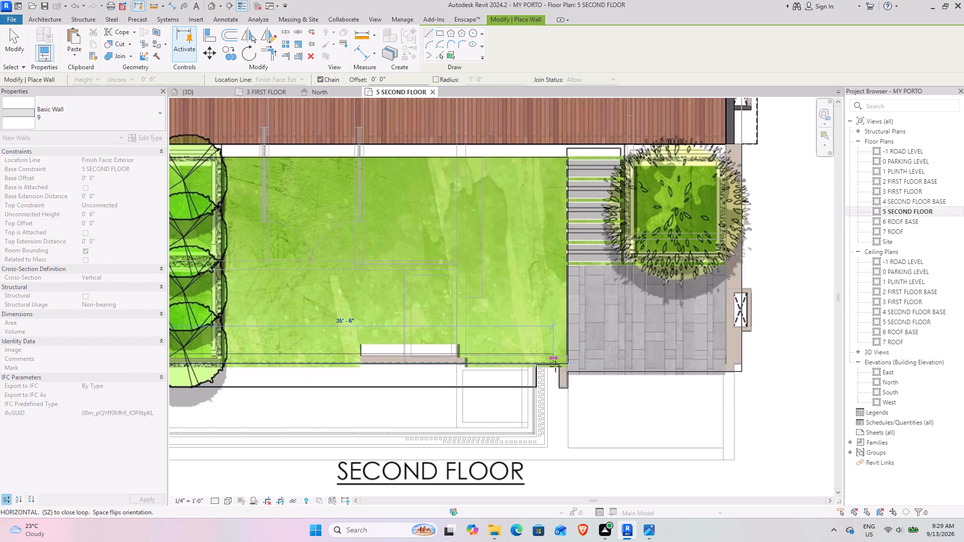
middle_drag(568, 395, 570, 422)
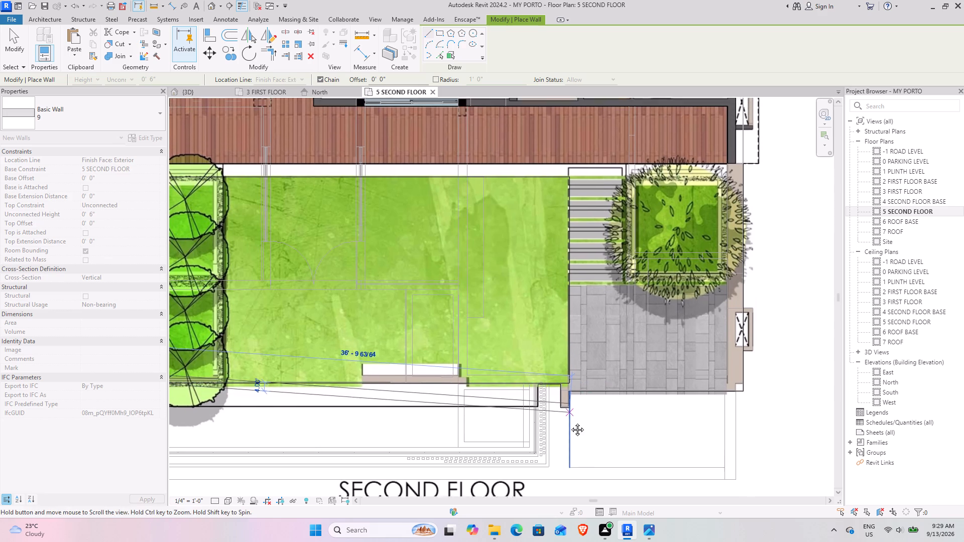
middle_drag(570, 422, 567, 451)
scroll(560, 445, up, 7)
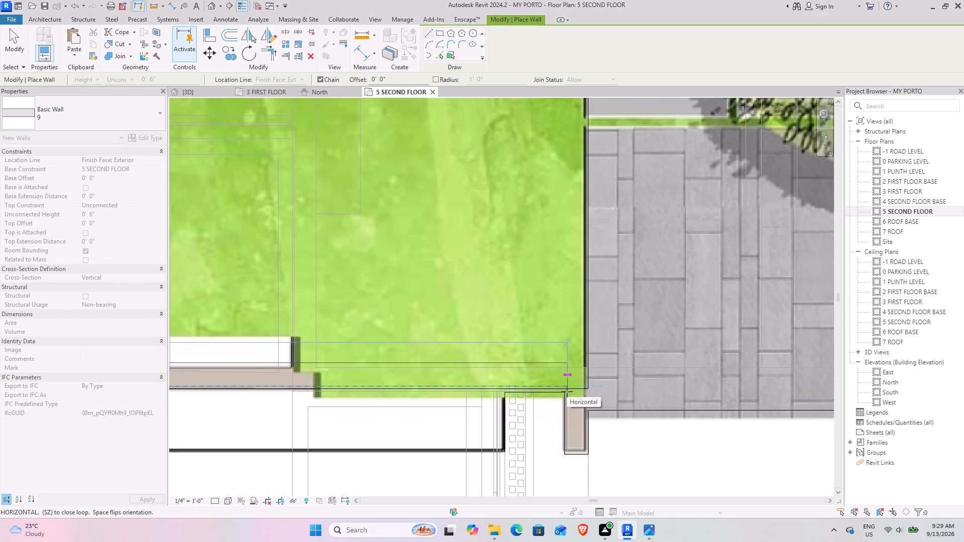
click(563, 399)
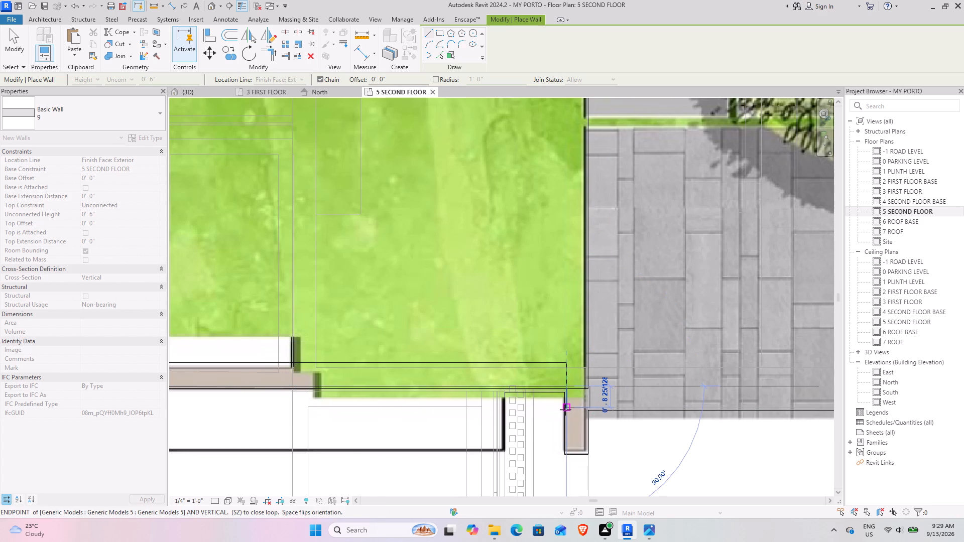
click(565, 410)
Continue the wall 15'-6" along the paving's front edge and back along the outer side to the deck's end wall, and finish.
middle_drag(694, 394, 269, 395)
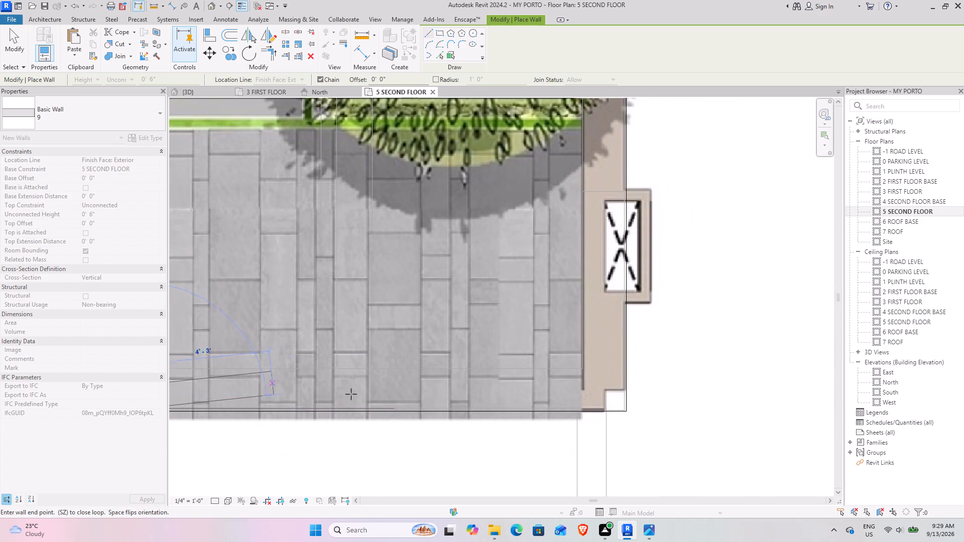
click(627, 412)
middle_drag(602, 231, 637, 523)
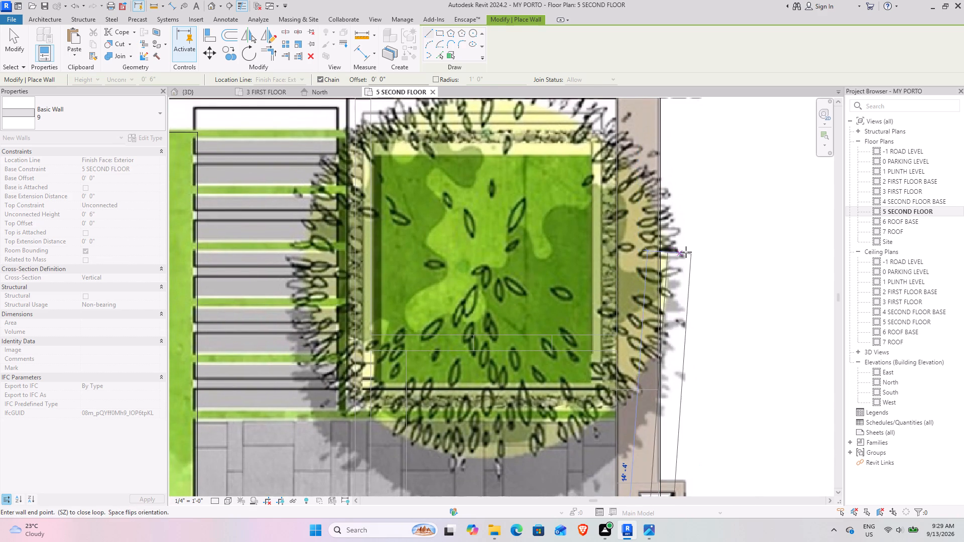
scroll(681, 252, down, 4)
middle_drag(667, 233, 670, 341)
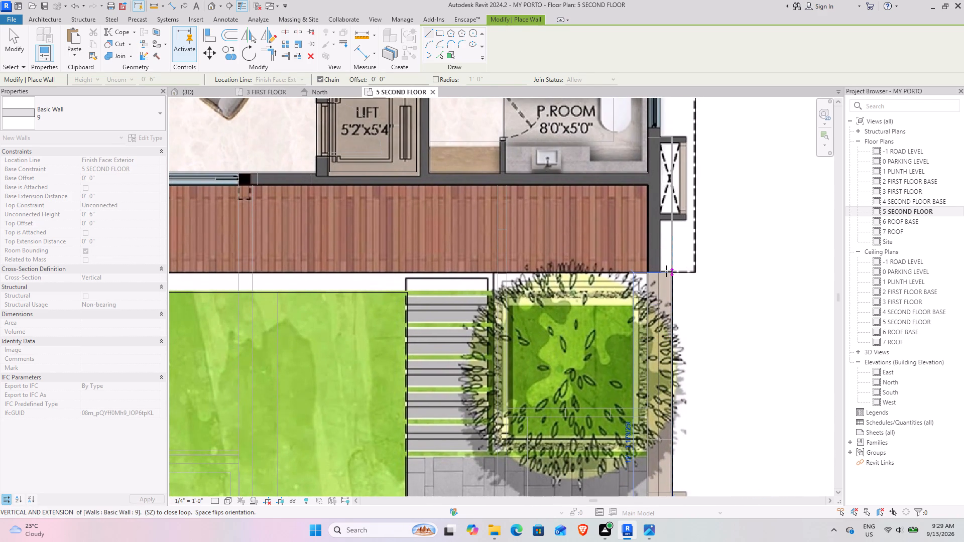
click(666, 270)
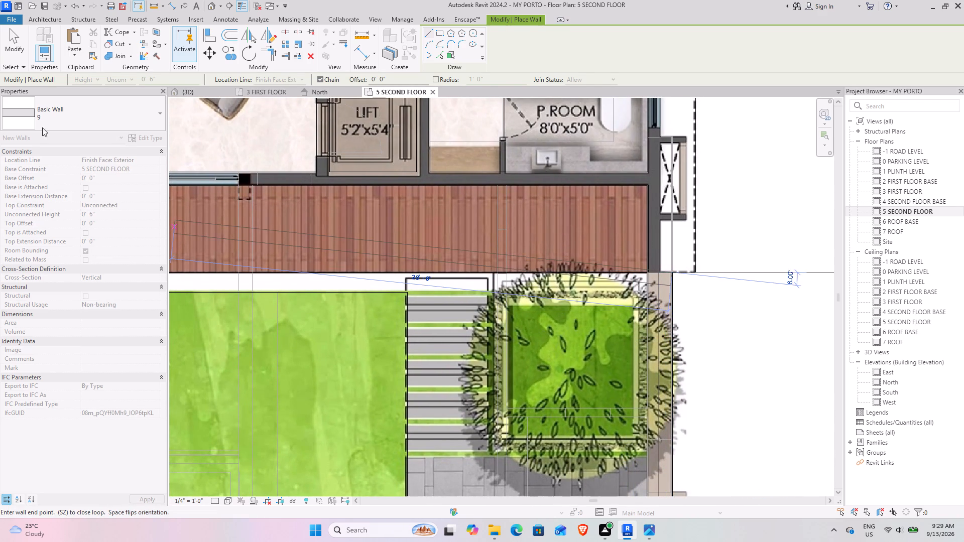
click(6, 41)
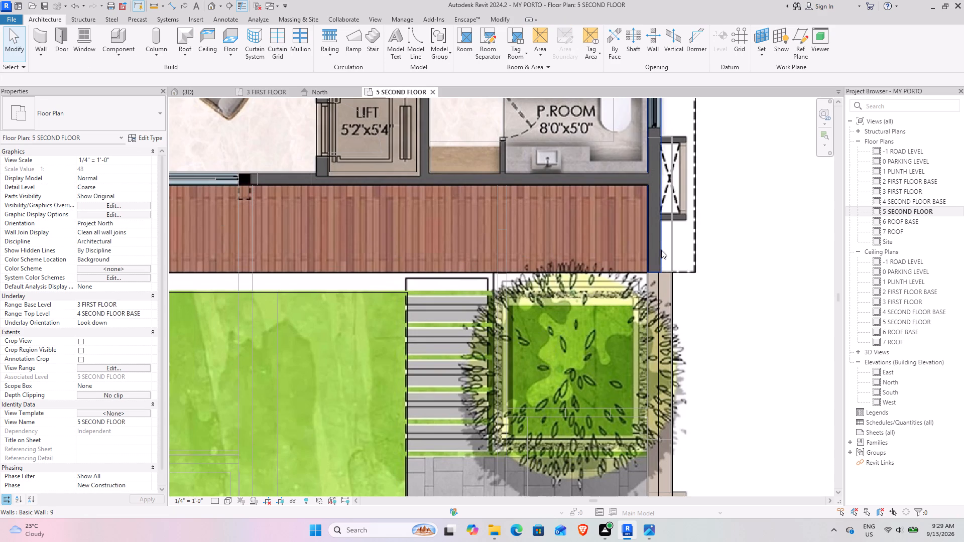
Open the 3D view and inspect the second-floor terrace and overall villa massing from several angles.
scroll(547, 249, down, 5)
middle_drag(408, 257, 553, 266)
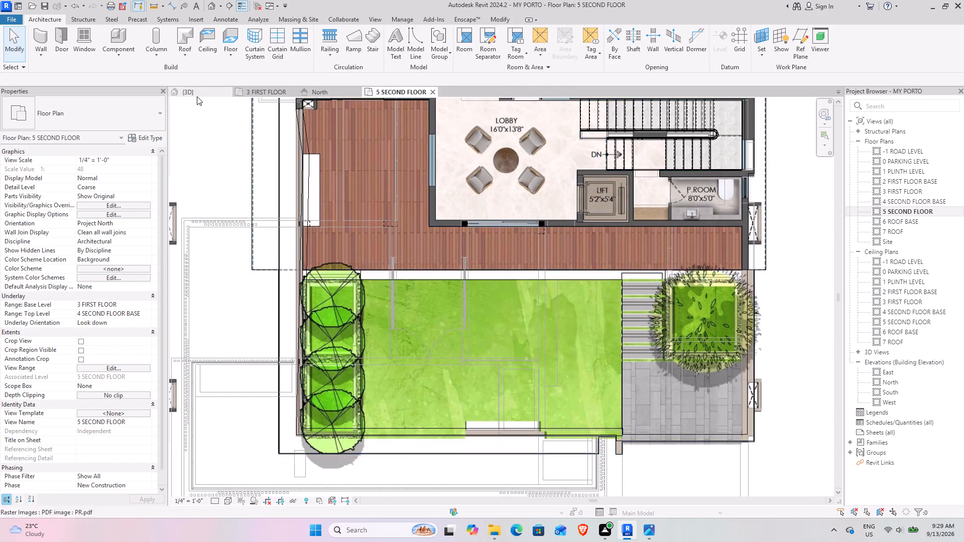
click(197, 96)
shift+middle_drag(549, 261, 505, 235)
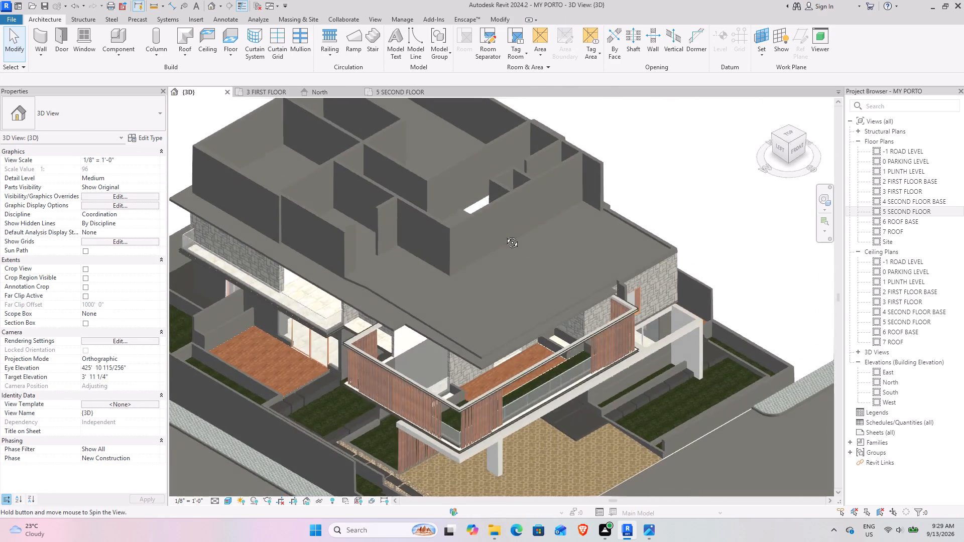
shift+middle_drag(505, 235, 498, 230)
middle_drag(576, 278, 566, 265)
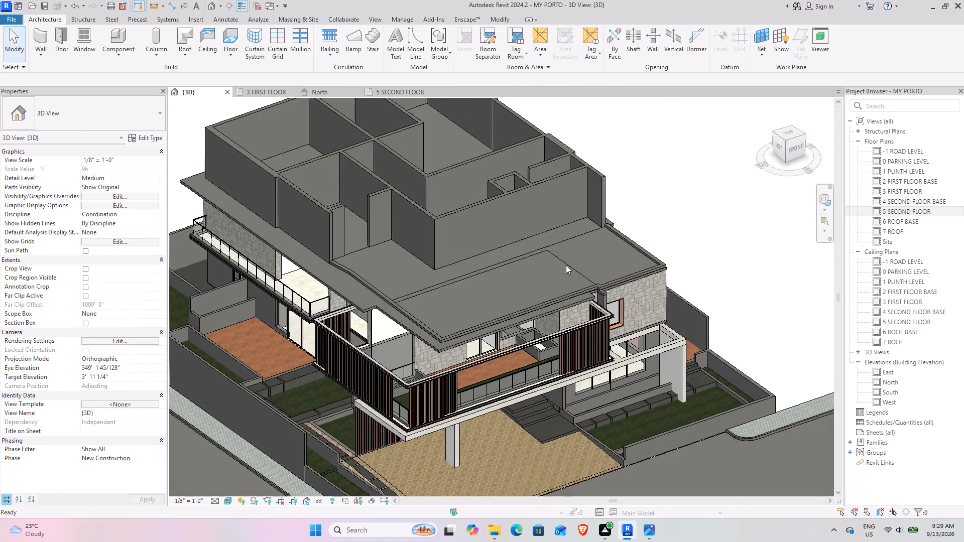
shift+middle_drag(524, 276, 564, 298)
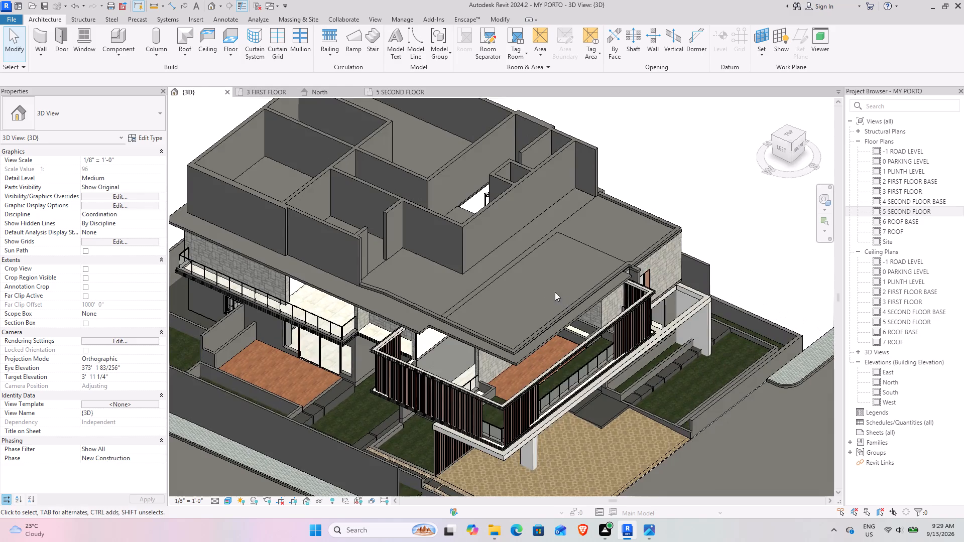
shift+middle_drag(539, 280, 560, 186)
shift+middle_drag(535, 201, 499, 228)
middle_drag(499, 230, 504, 293)
shift+middle_drag(500, 292, 473, 276)
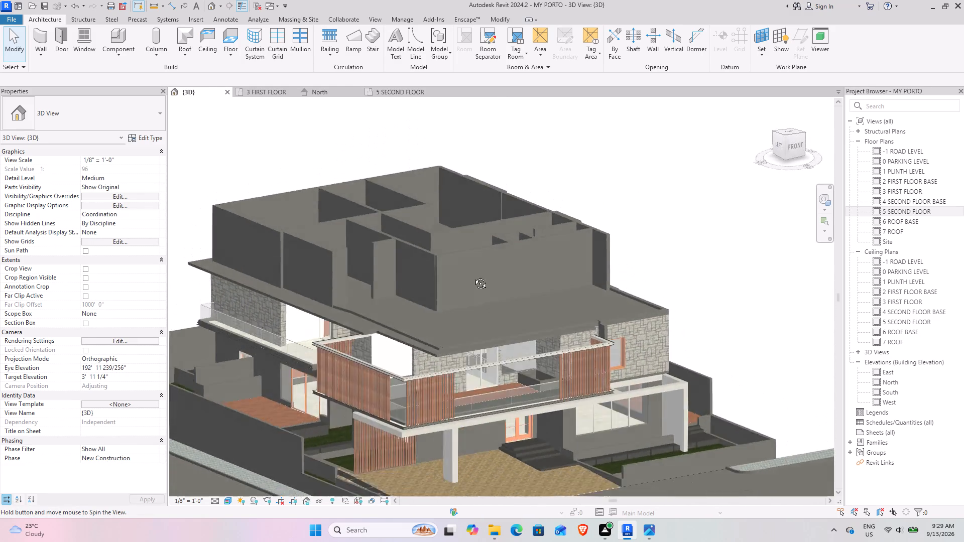
shift+middle_drag(473, 276, 474, 263)
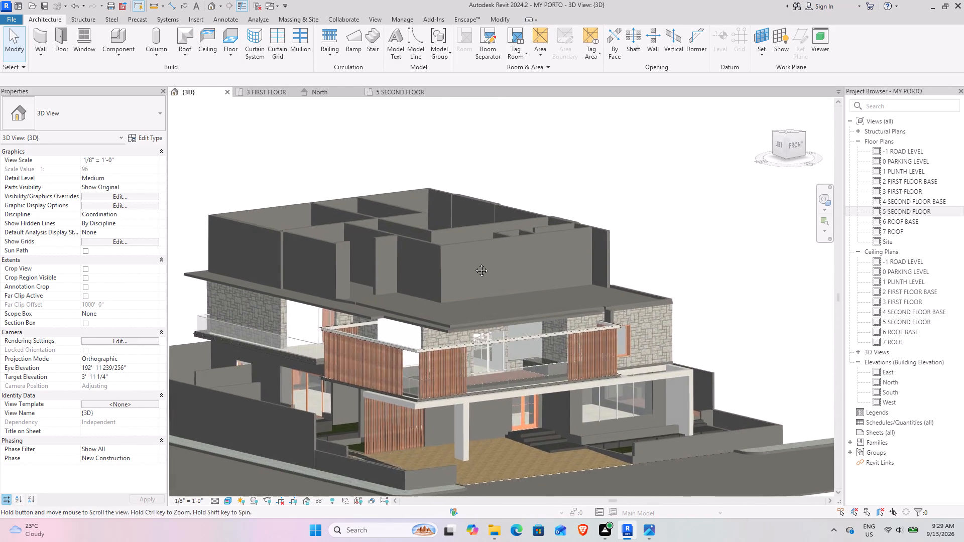
shift+middle_drag(474, 263, 472, 262)
Return to the 5 SECOND FLOOR plan and review the terrace's lawn, planters and paving against the reference plan.
click(400, 91)
scroll(478, 262, down, 4)
middle_drag(471, 309, 474, 262)
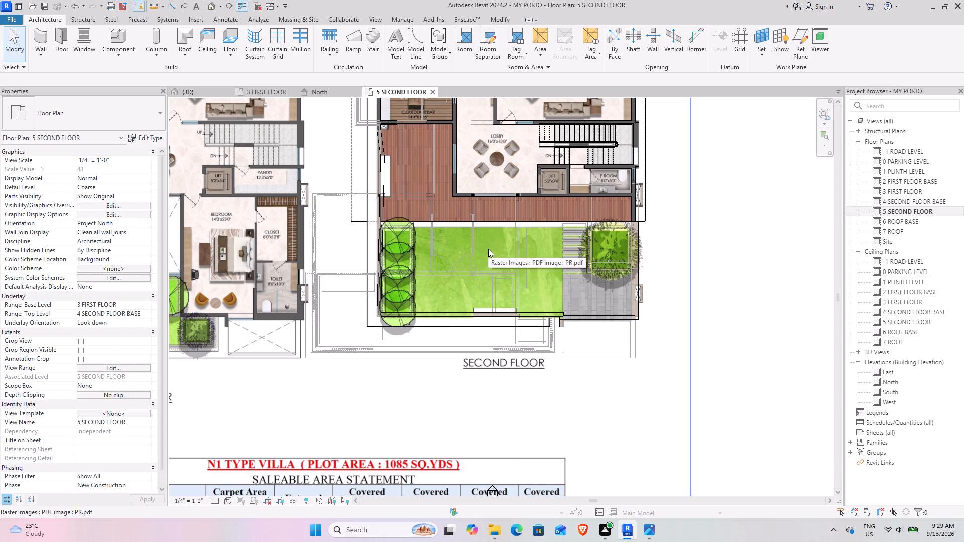
scroll(571, 275, up, 4)
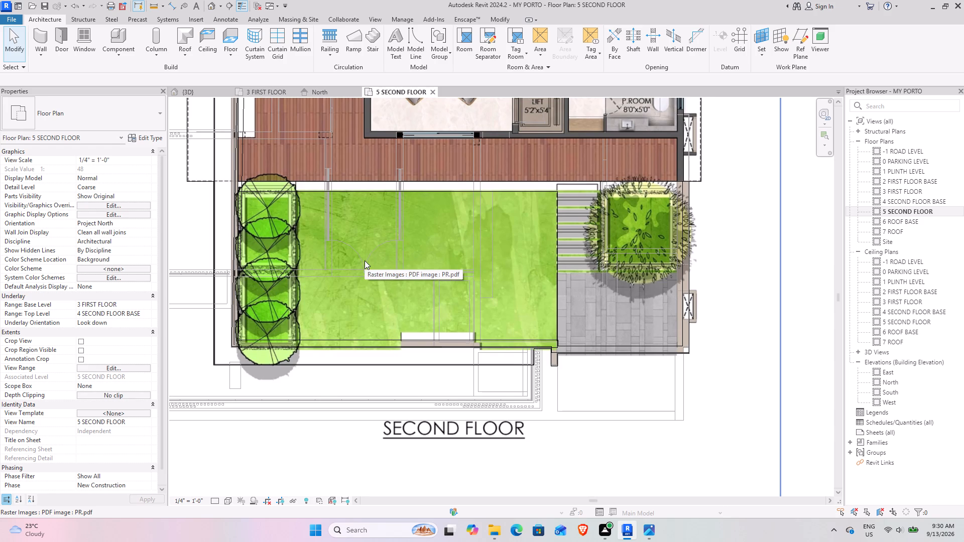
middle_drag(365, 262, 425, 264)
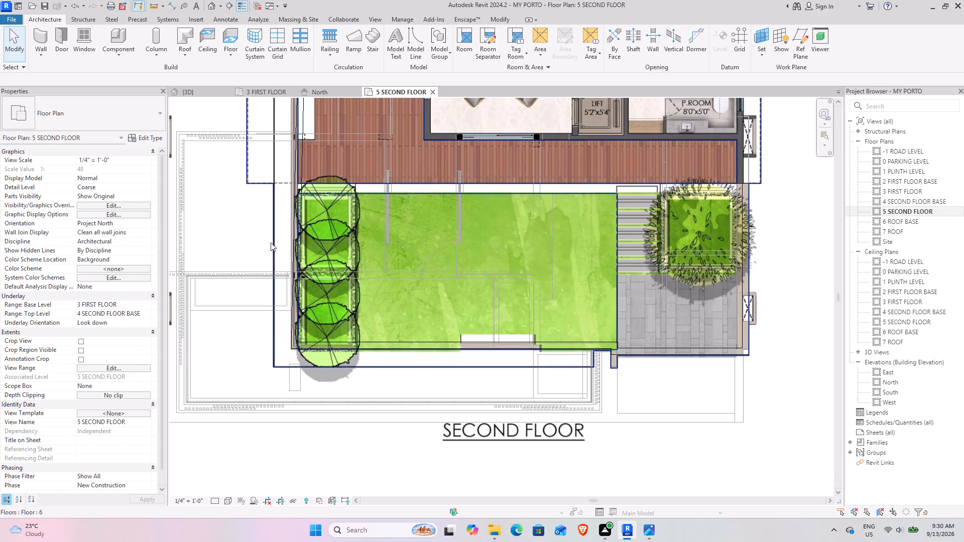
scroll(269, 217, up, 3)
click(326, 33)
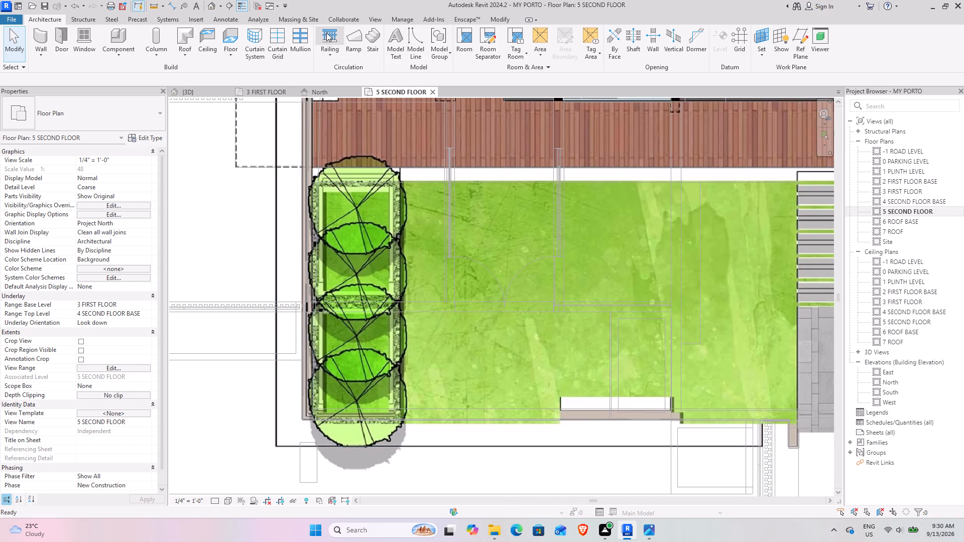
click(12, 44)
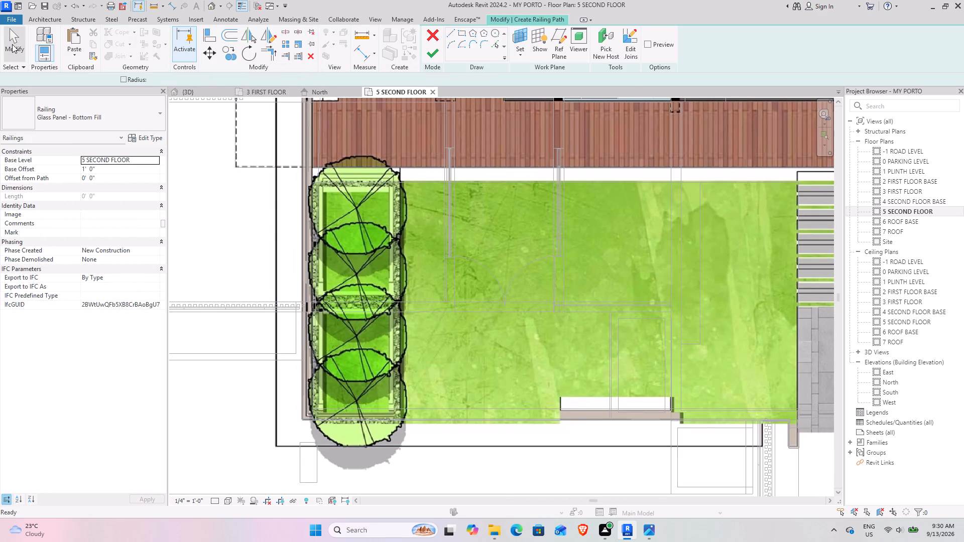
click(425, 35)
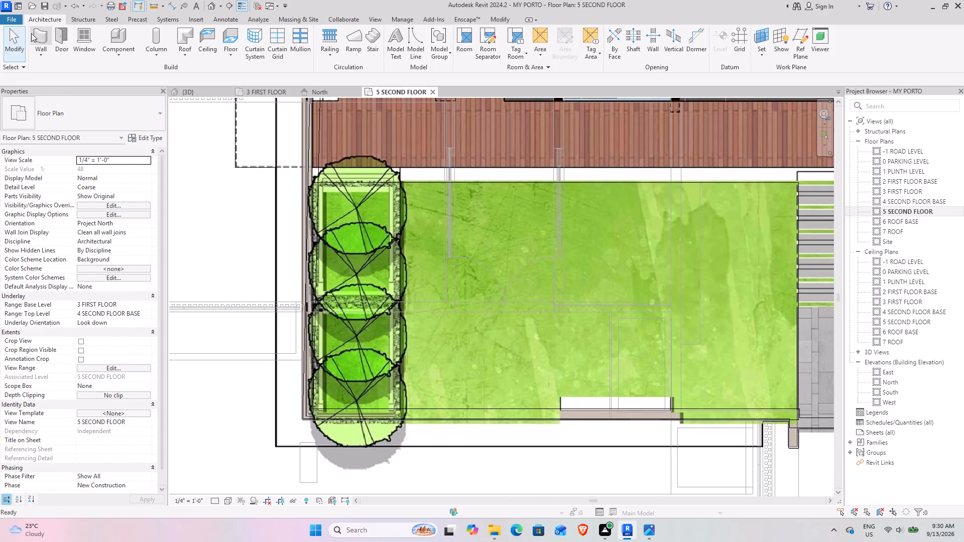
Draw a 3'-6" high Curtain Wall 1 over the low wall on the planter side, from the outdoor bar's corner to the terrace's front corner.
click(28, 38)
click(31, 35)
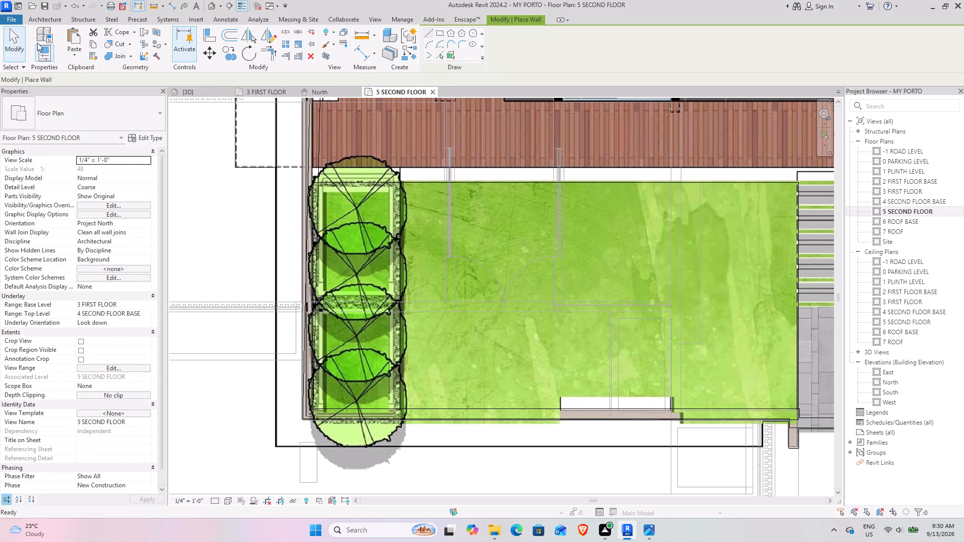
click(56, 118)
scroll(55, 207, up, 5)
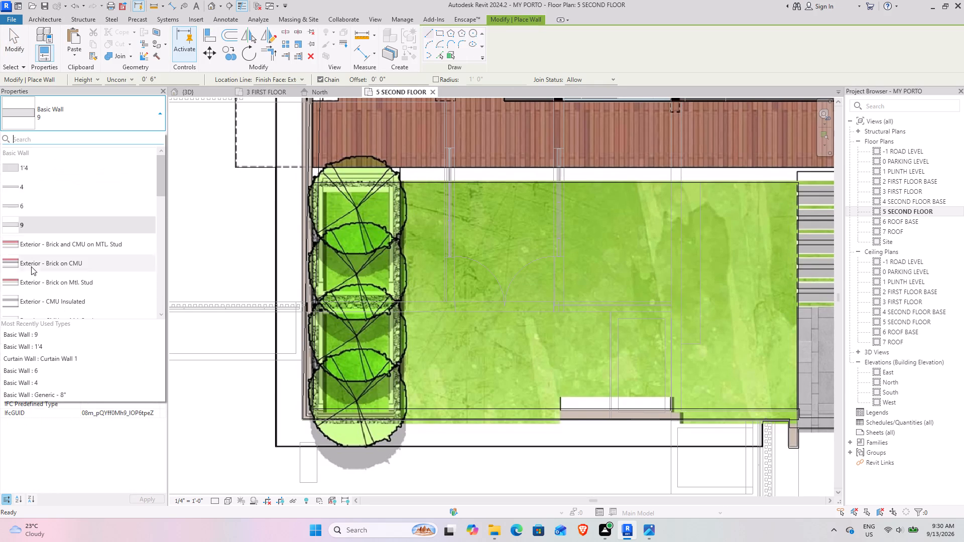
scroll(31, 267, down, 5)
click(38, 230)
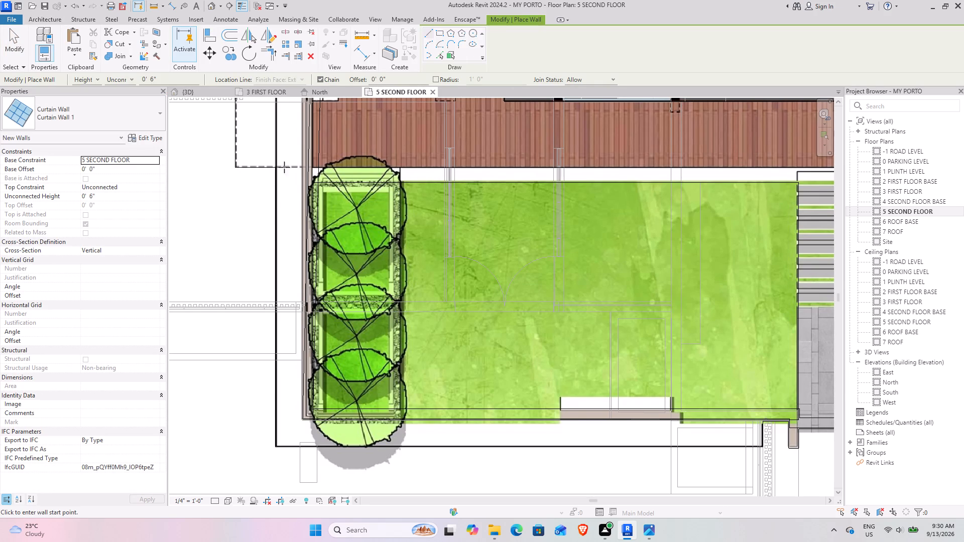
middle_drag(284, 167, 258, 386)
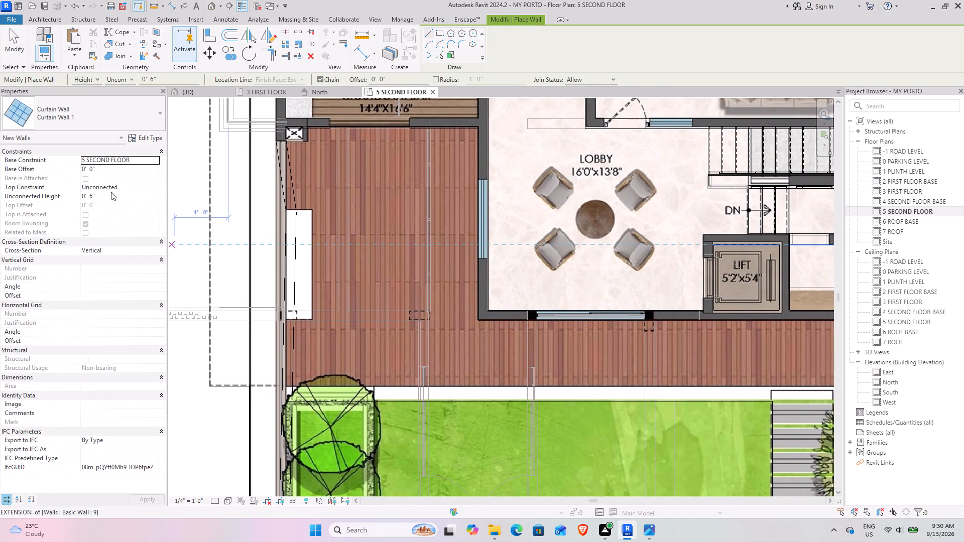
click(132, 199)
text(3'6)
key(Return)
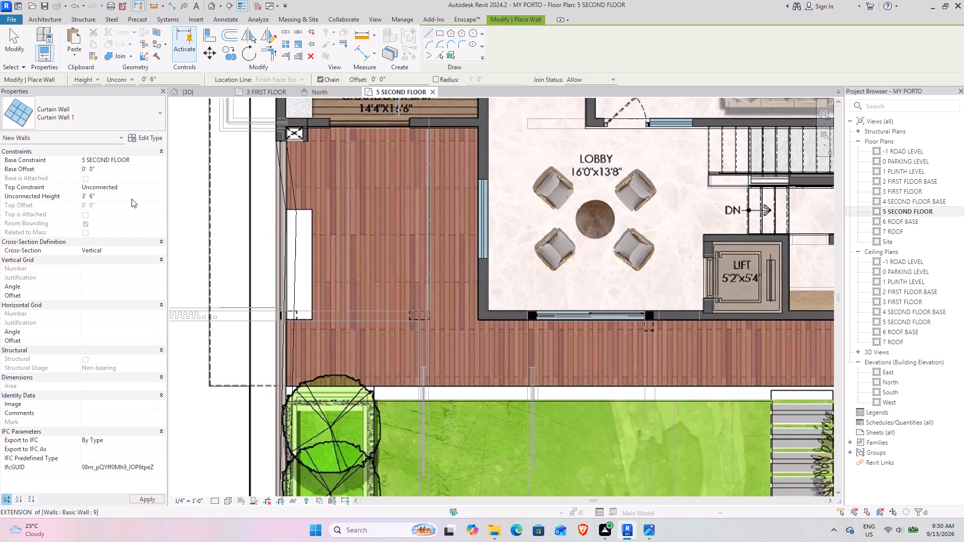
scroll(271, 141, up, 4)
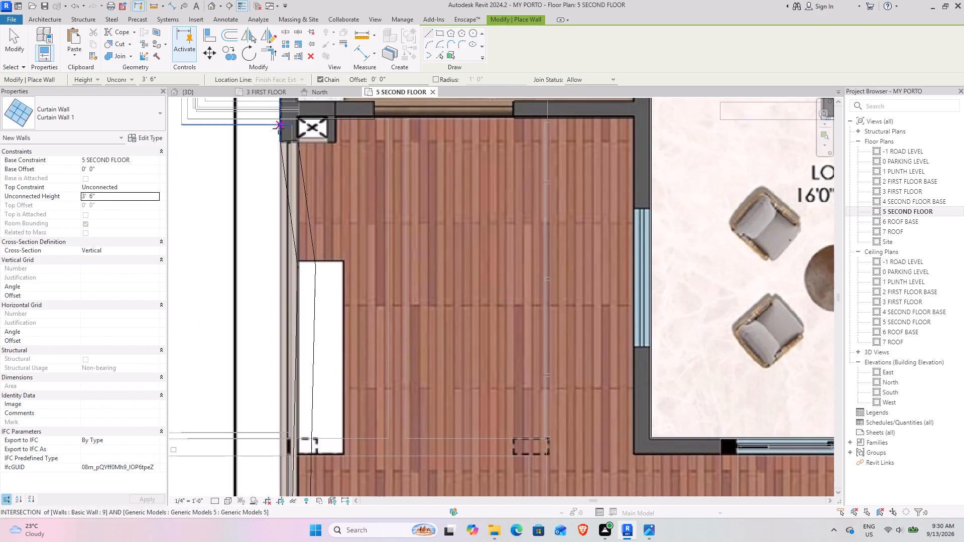
scroll(291, 145, up, 5)
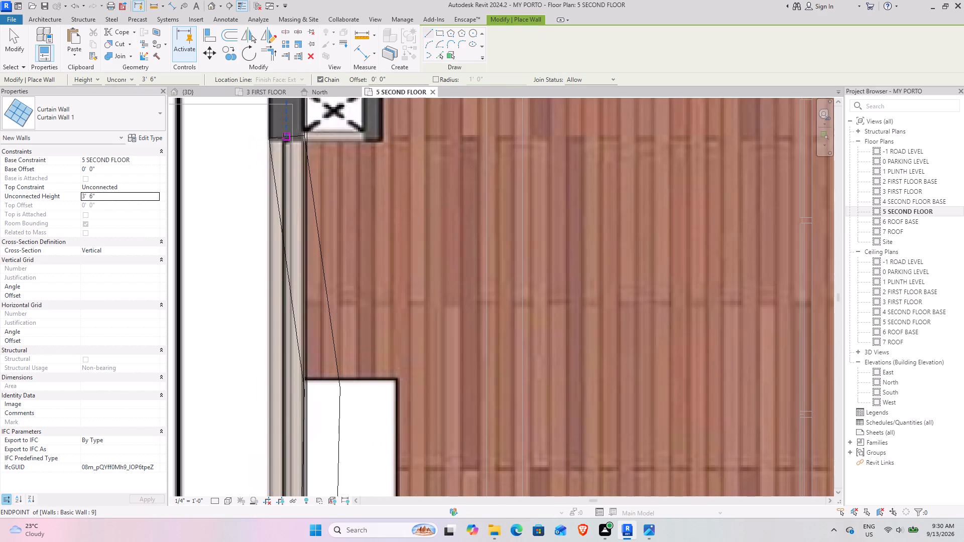
click(283, 139)
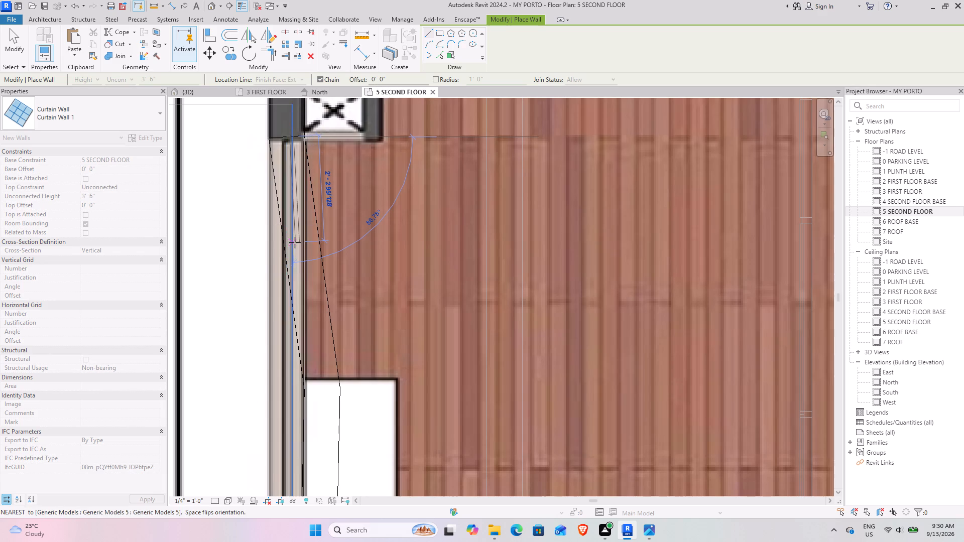
scroll(281, 245, down, 5)
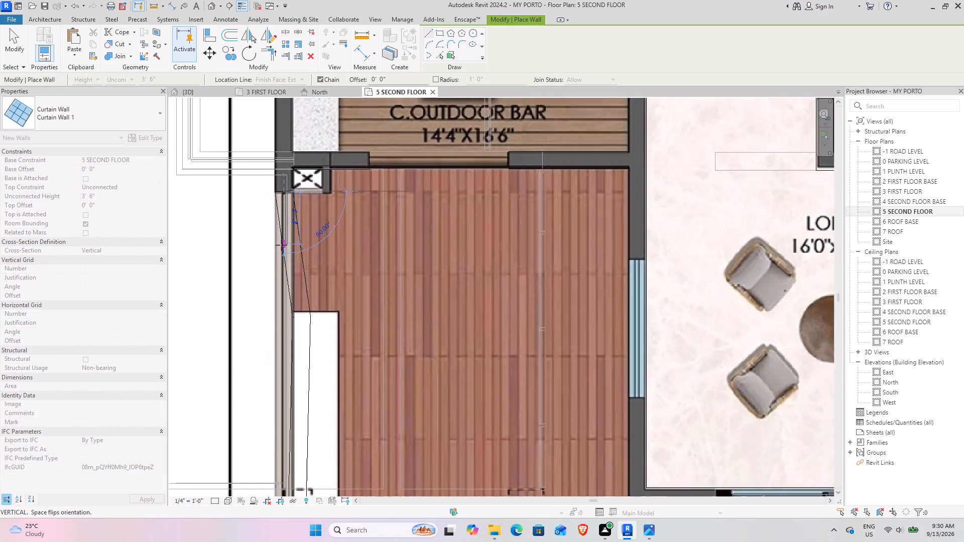
scroll(281, 245, down, 1)
key(space)
scroll(281, 245, down, 4)
middle_drag(280, 251, 279, 250)
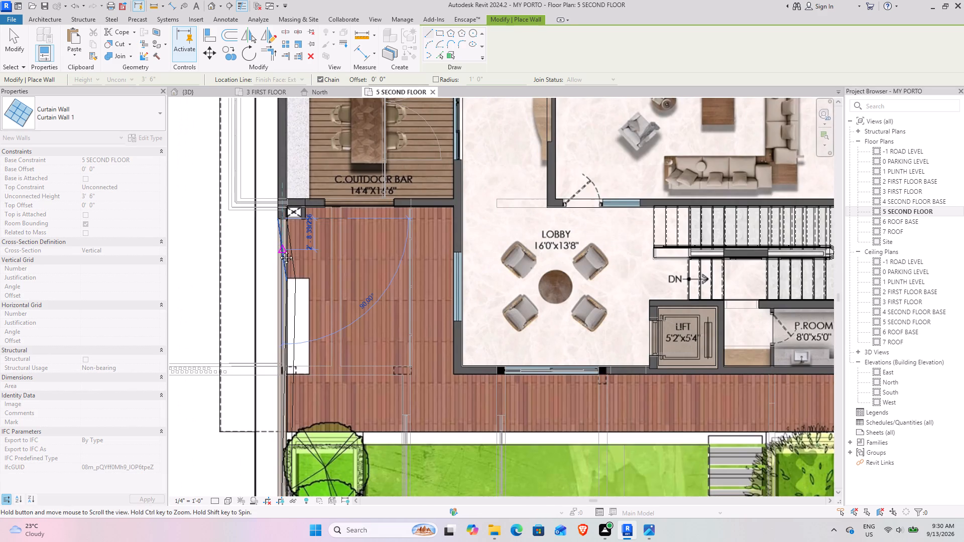
middle_drag(279, 250, 277, 57)
middle_drag(283, 392, 299, 190)
scroll(290, 263, up, 4)
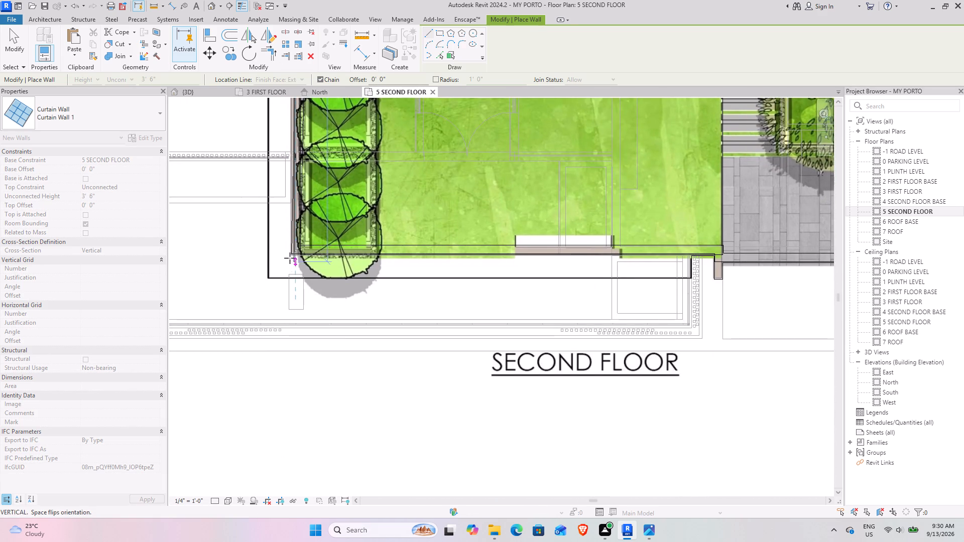
scroll(290, 245, up, 8)
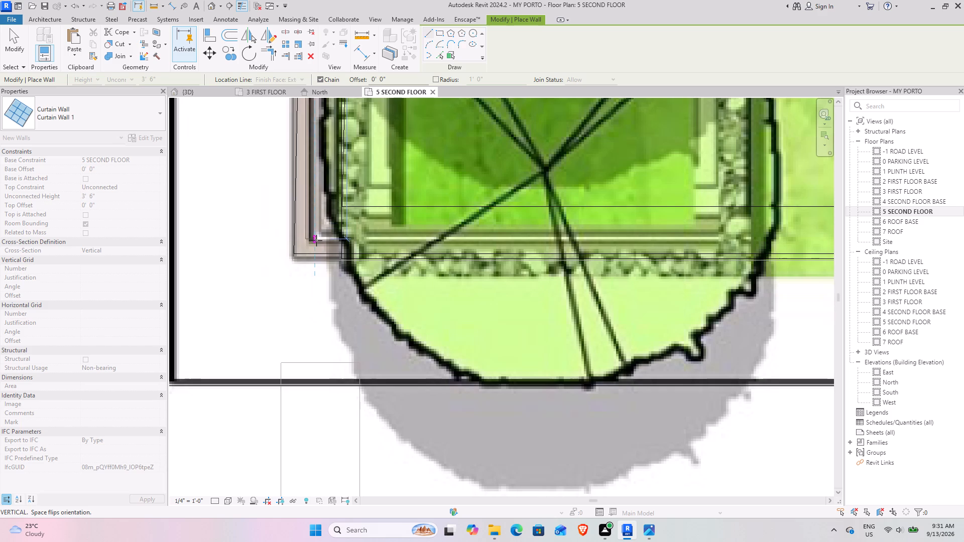
click(319, 235)
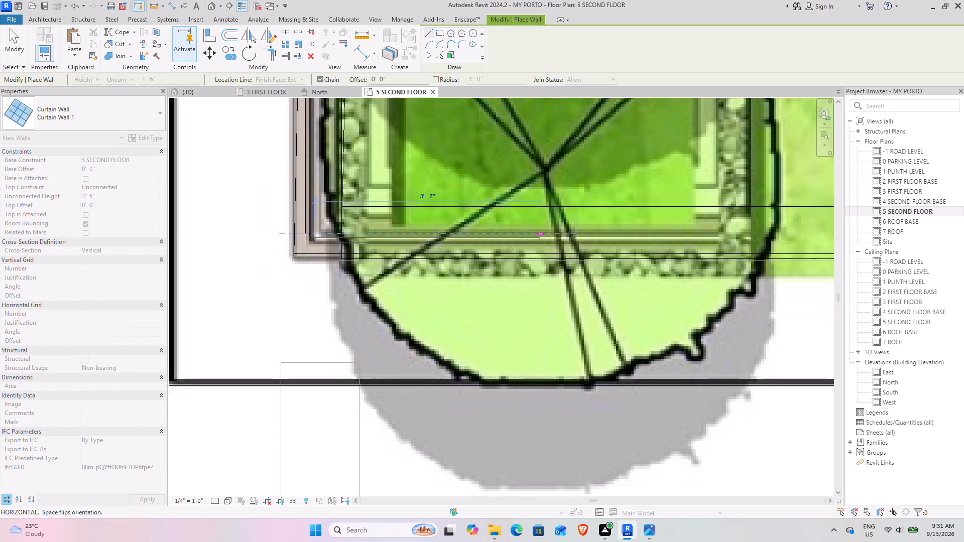
Continue the curtain wall along the lawn's front edge to the stub column, adding a short return of about 9" toward the paving's front line.
scroll(689, 232, down, 5)
middle_drag(716, 233, 20, 253)
middle_drag(695, 254, 252, 254)
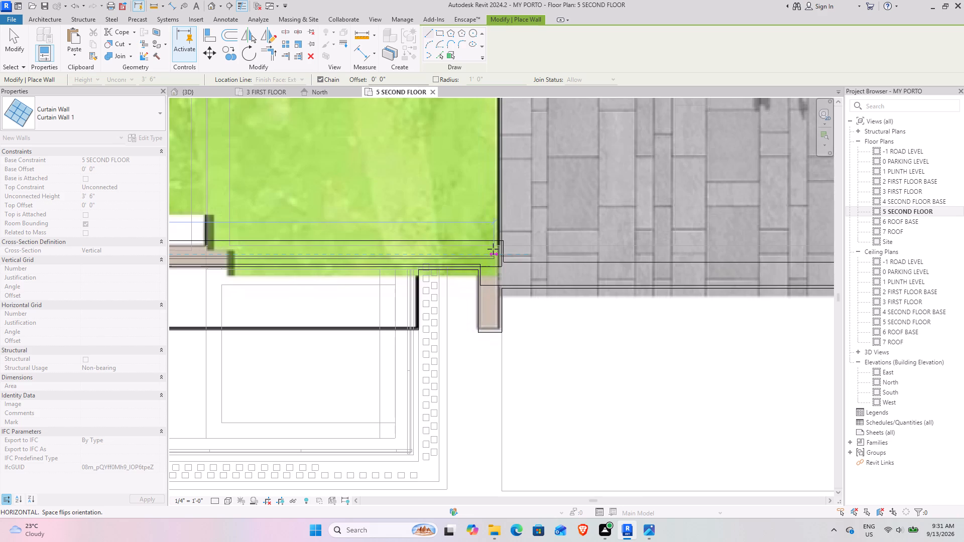
scroll(494, 248, up, 4)
click(494, 248)
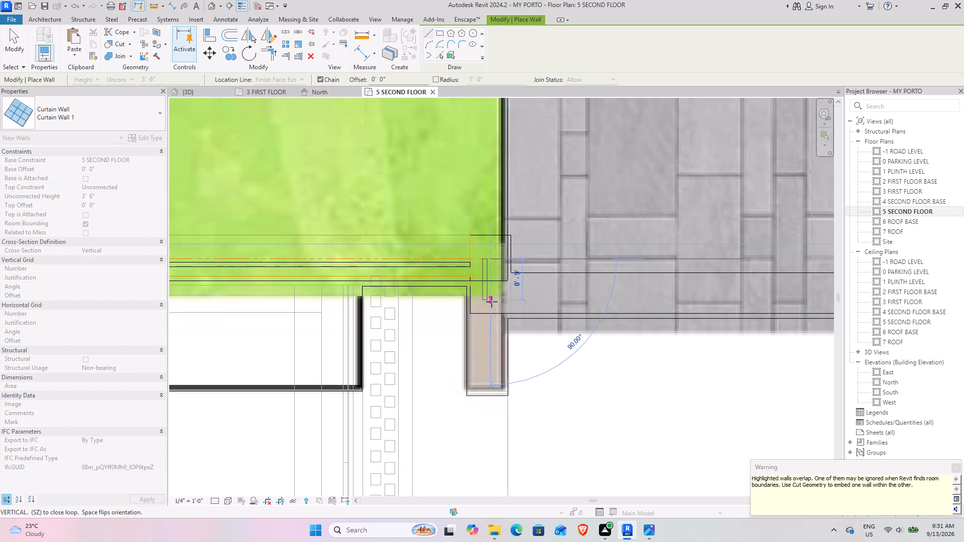
click(491, 303)
Run the 3'-6" high curtain wall along the paving's front edge and back along the outer side to the deck's end wall, and finish.
scroll(650, 293, down, 4)
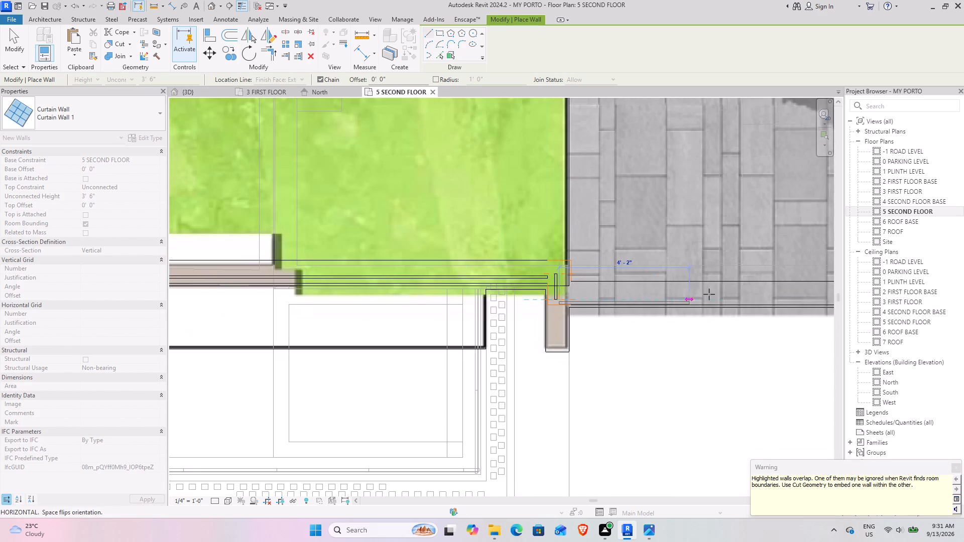
key(space)
middle_drag(747, 294, 148, 323)
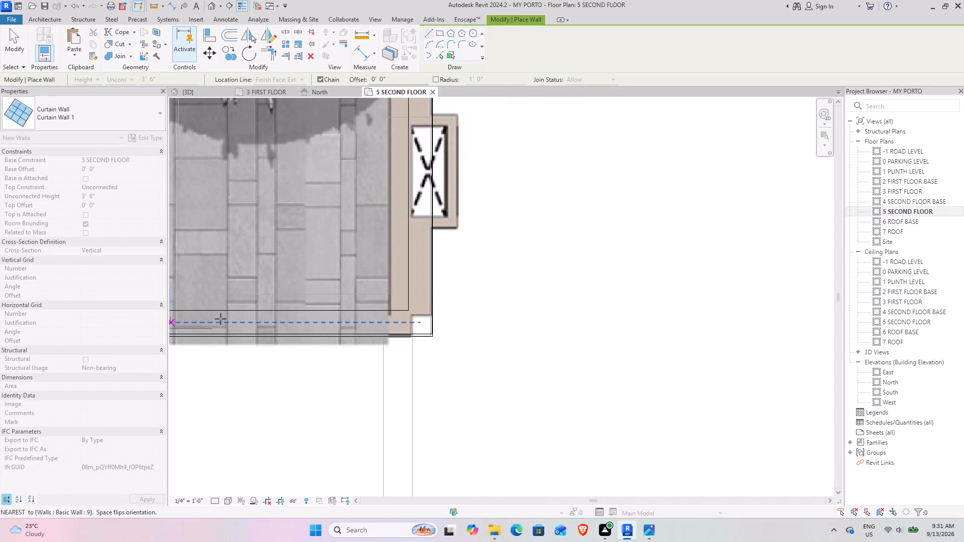
click(421, 318)
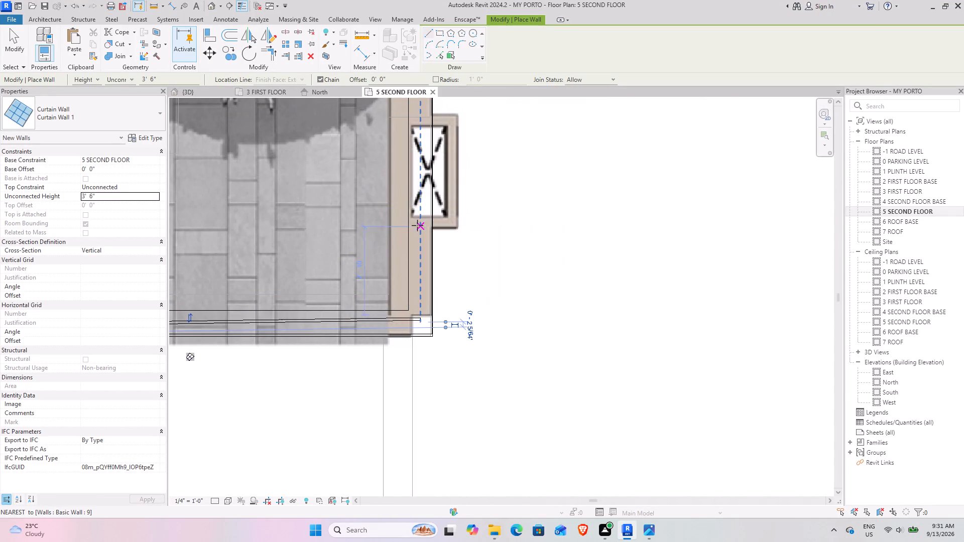
click(420, 315)
middle_drag(419, 226, 444, 343)
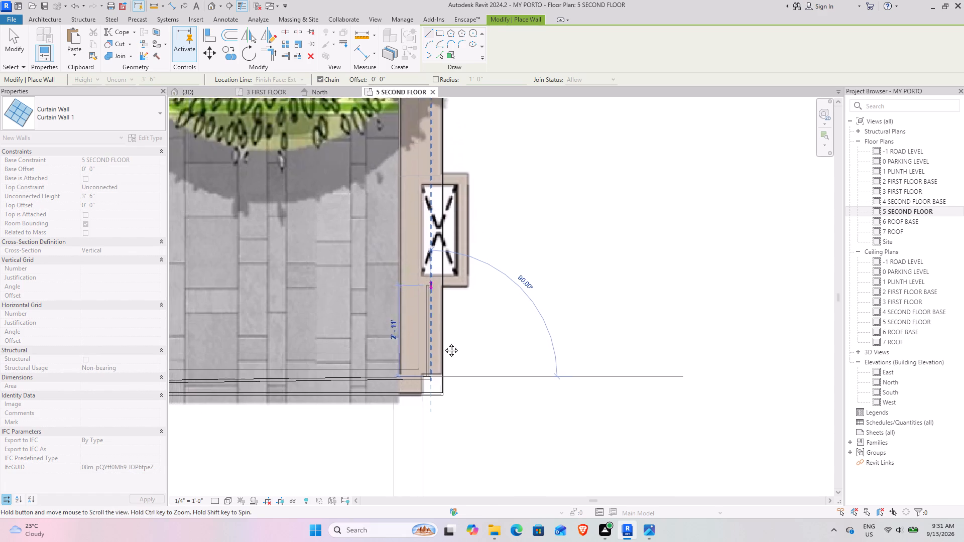
middle_drag(444, 343, 475, 510)
middle_drag(462, 281, 468, 495)
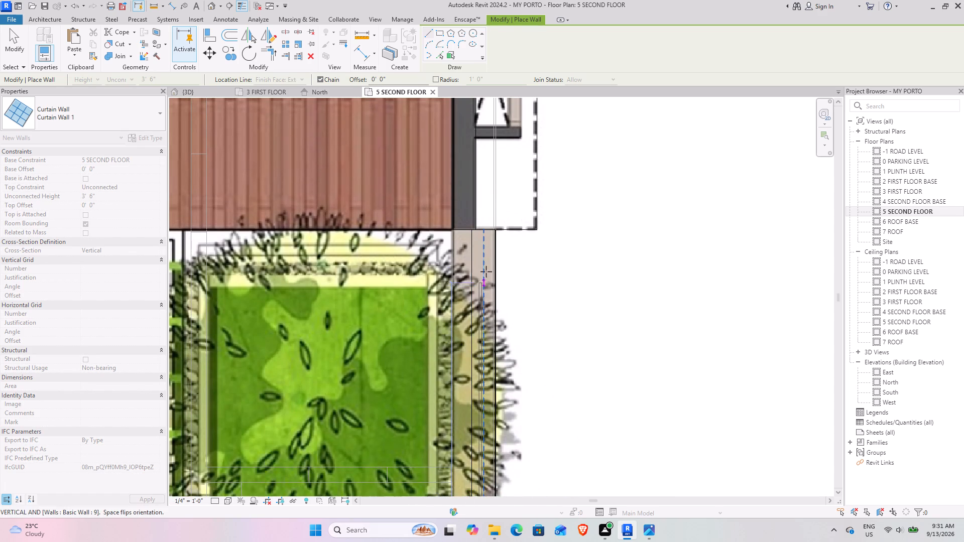
click(481, 232)
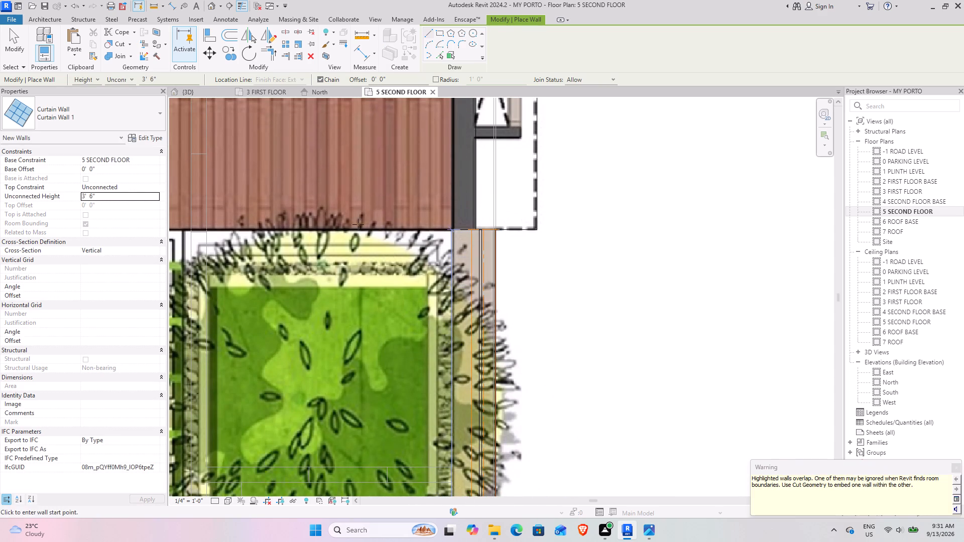
click(10, 45)
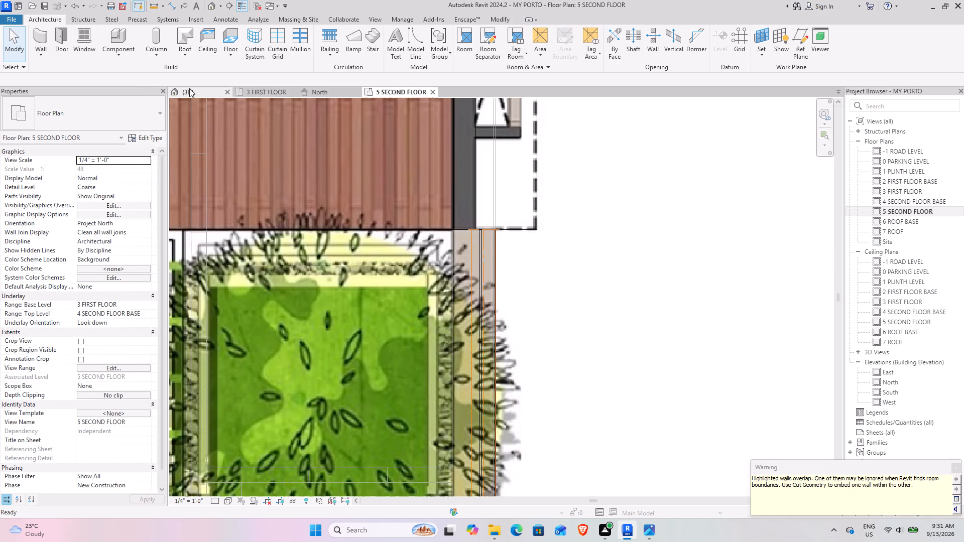
Open the 3D view and inspect the second-floor terrace's glass parapet at its corners, stub column and planter side from several angles.
click(189, 88)
click(734, 263)
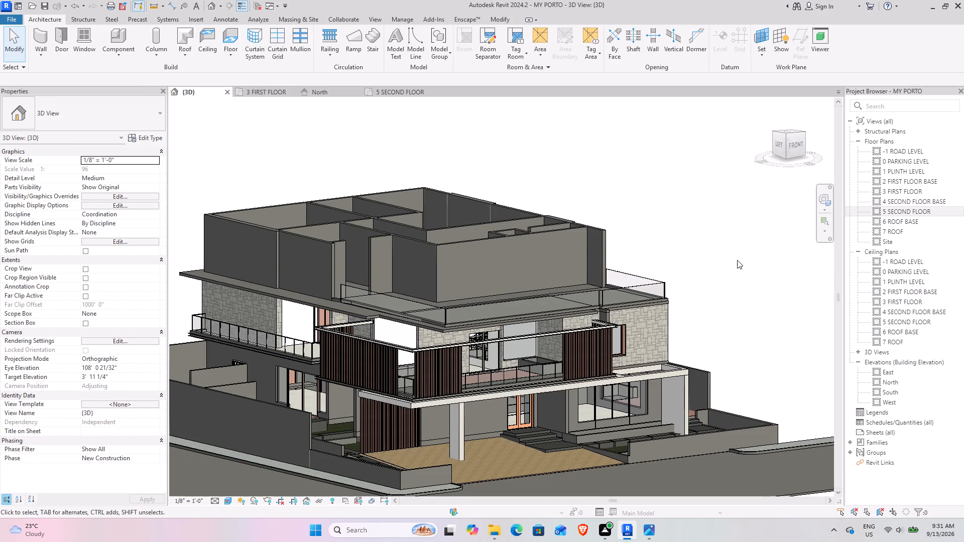
scroll(691, 295, up, 4)
scroll(647, 318, up, 4)
shift+middle_drag(623, 349, 629, 354)
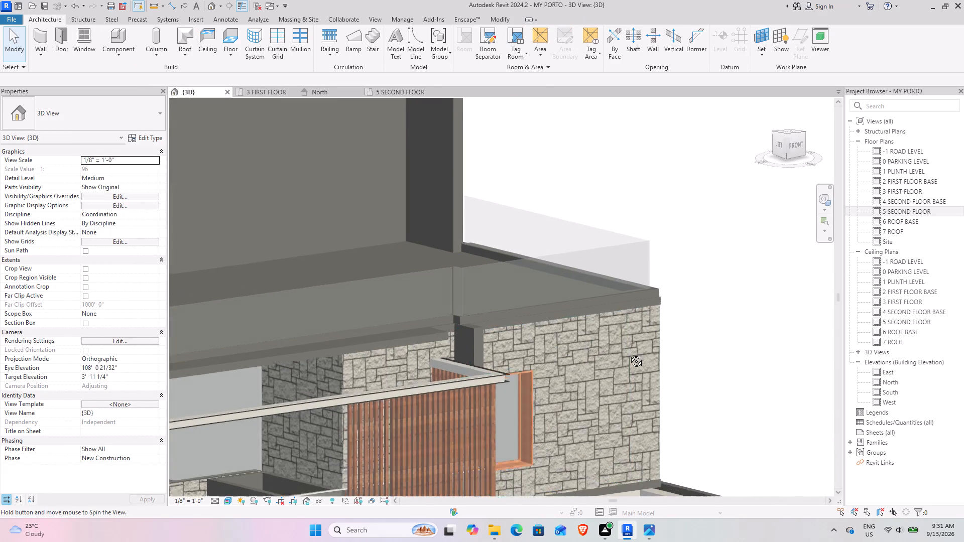
shift+middle_drag(629, 354, 662, 462)
middle_drag(655, 450, 705, 347)
shift+middle_drag(697, 349, 673, 299)
scroll(527, 288, up, 4)
scroll(564, 308, up, 5)
scroll(598, 360, down, 5)
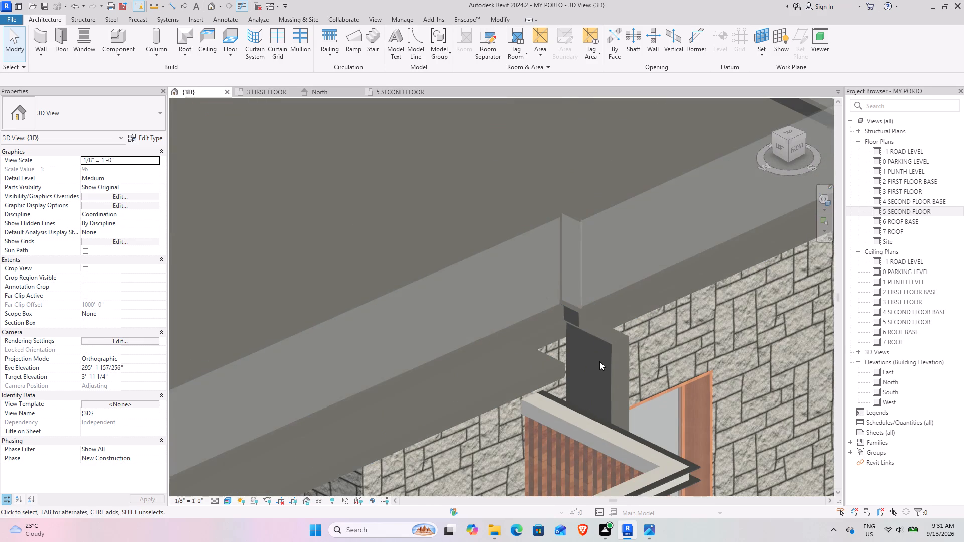
shift+middle_drag(599, 362, 621, 346)
scroll(622, 346, down, 5)
shift+middle_drag(625, 386, 630, 377)
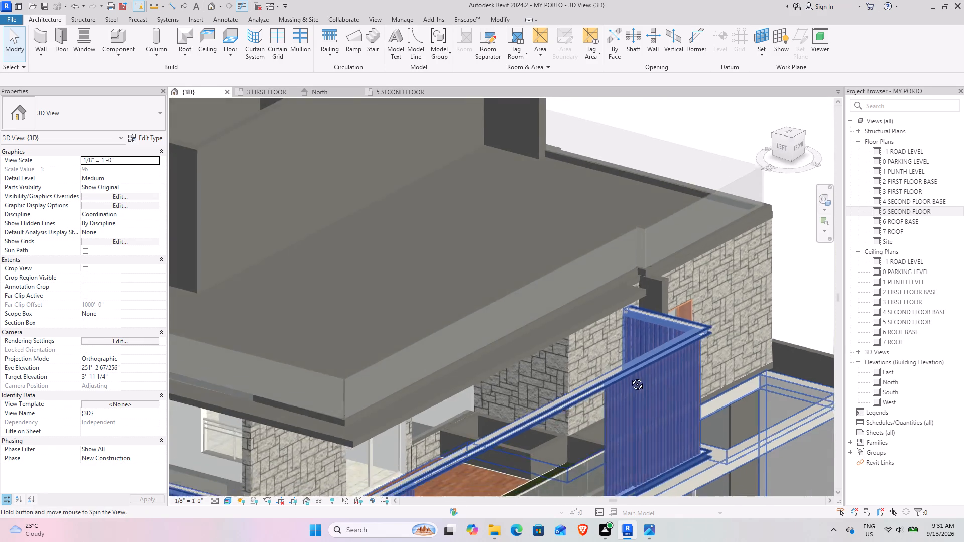
shift+middle_drag(630, 377, 485, 328)
middle_drag(481, 327, 771, 267)
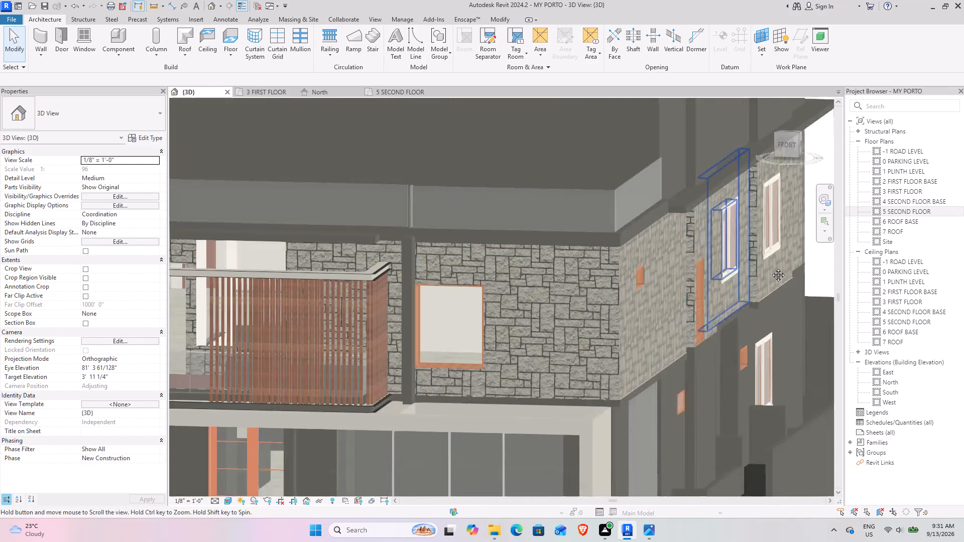
middle_drag(771, 267, 773, 267)
shift+middle_drag(592, 256, 597, 263)
scroll(513, 248, up, 2)
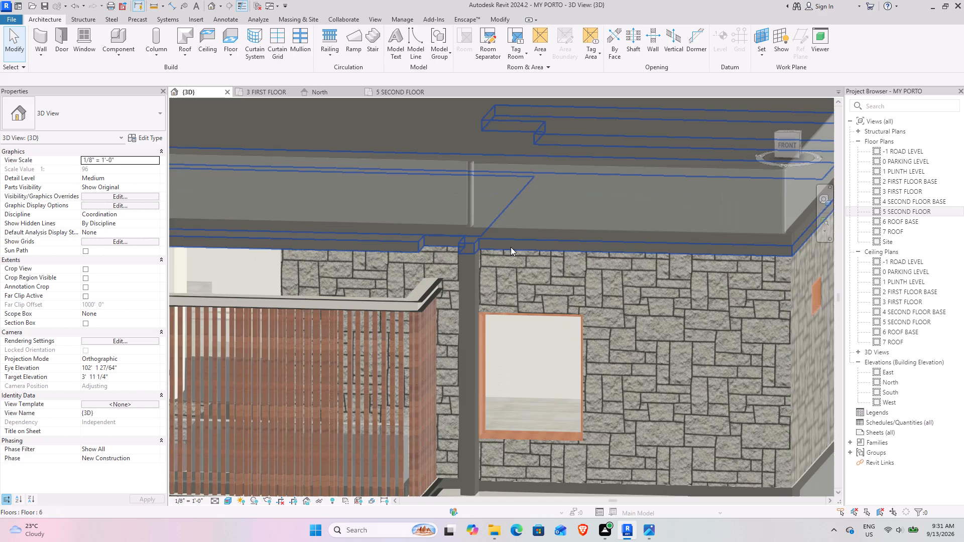
scroll(511, 247, up, 2)
scroll(465, 256, up, 4)
scroll(529, 320, down, 9)
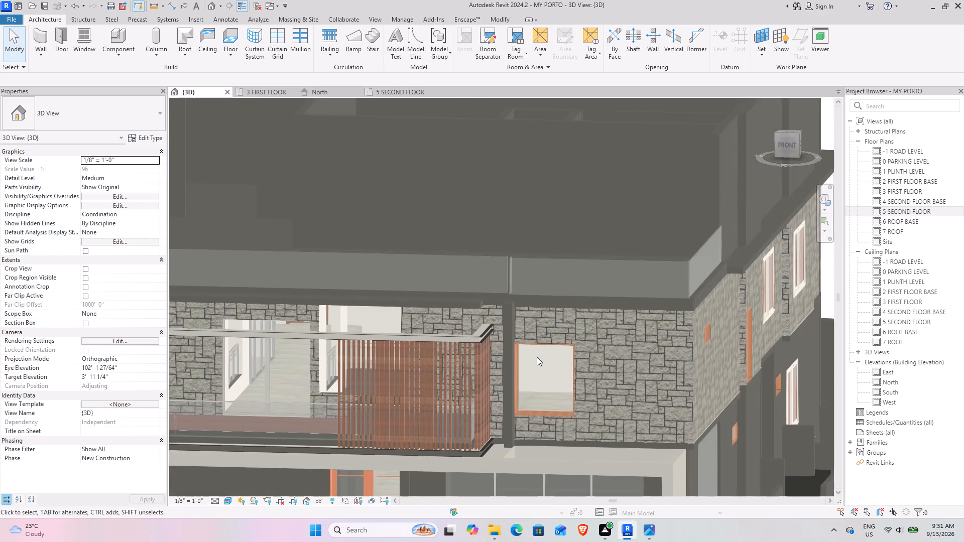
middle_drag(537, 357, 678, 307)
shift+middle_drag(524, 290, 586, 315)
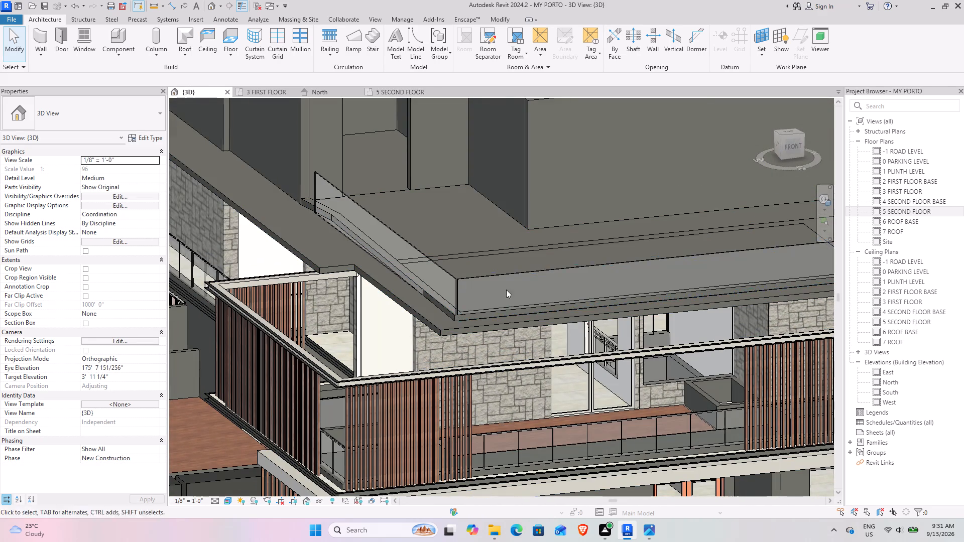
shift+middle_drag(499, 272, 584, 272)
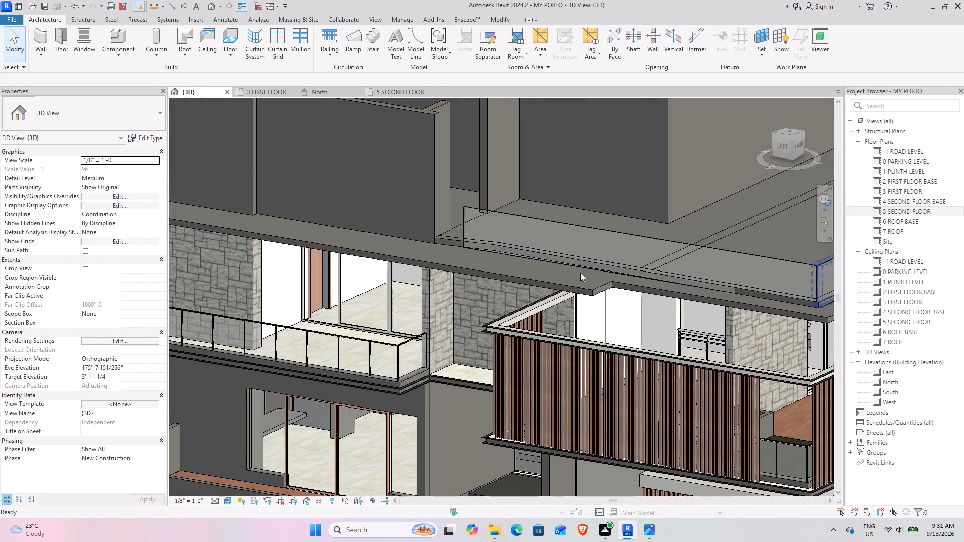
middle_drag(580, 273, 527, 399)
middle_drag(523, 396, 445, 400)
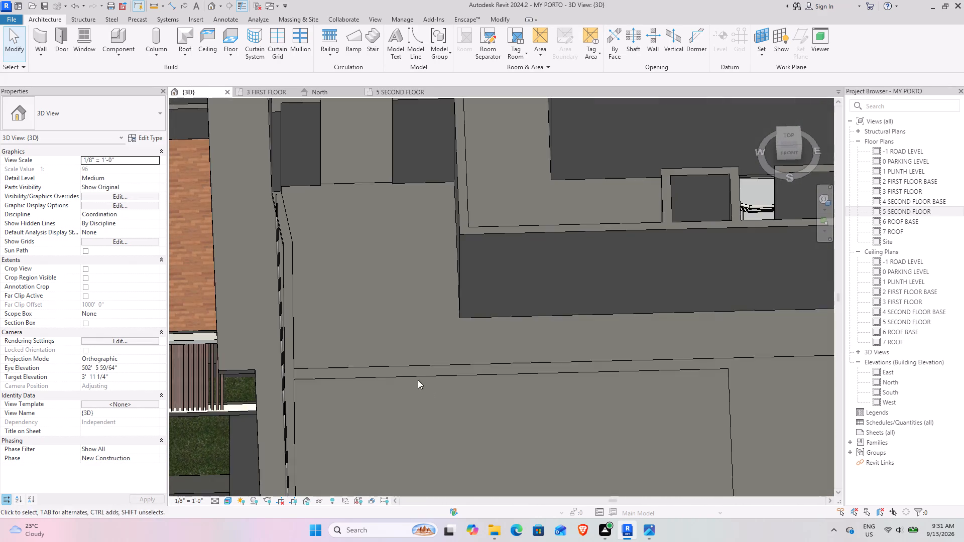
Delete the short skewed low wall near the outdoor bar and the long low wall along the planter side of the second-floor terrace.
middle_drag(382, 332, 401, 345)
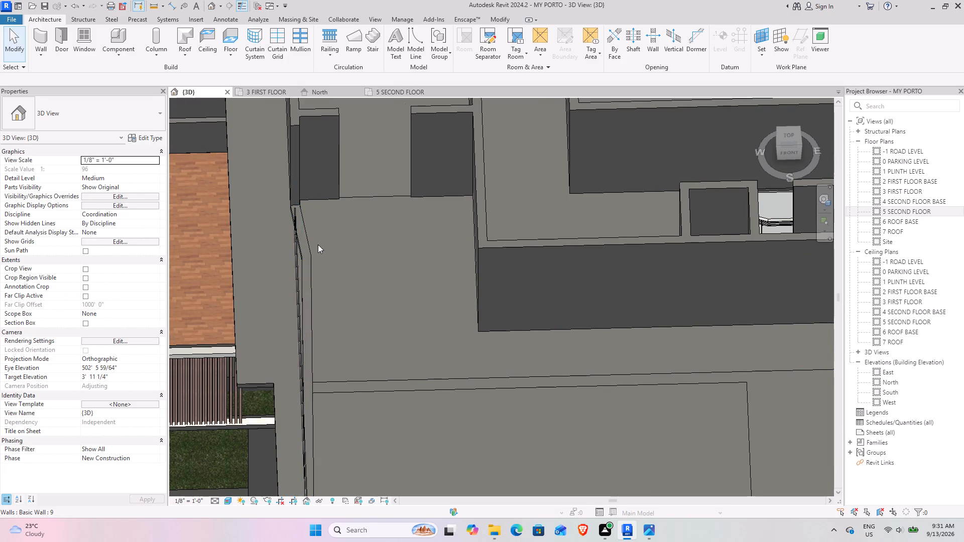
click(308, 244)
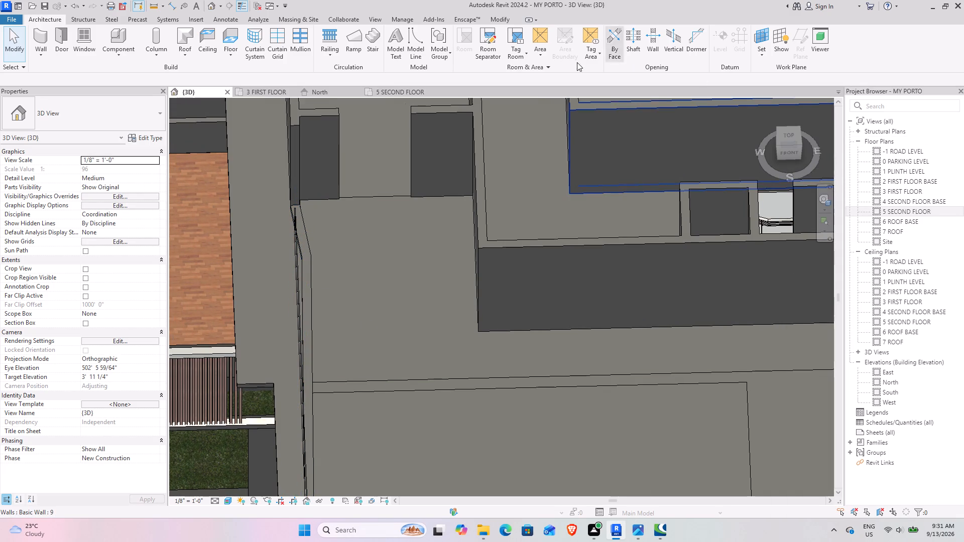
click(309, 248)
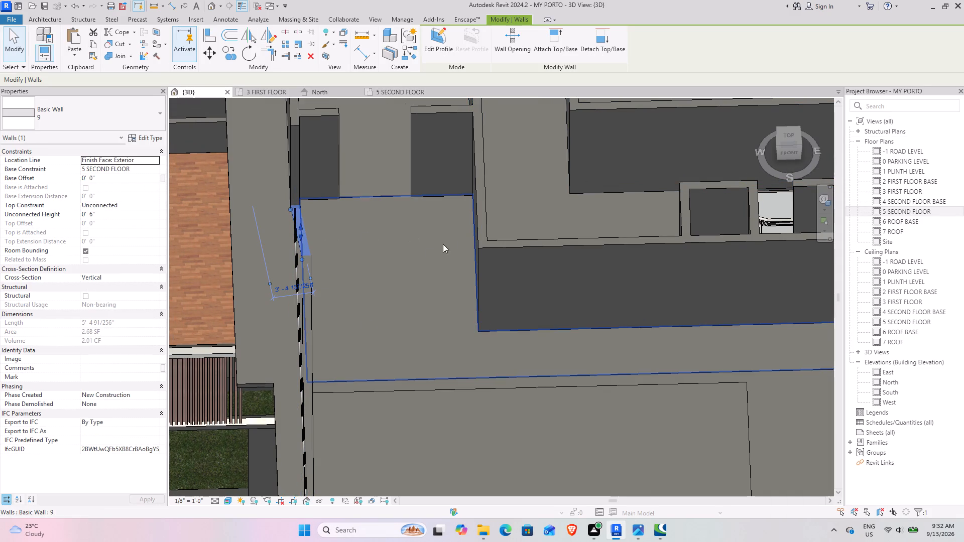
scroll(394, 247, down, 4)
middle_drag(405, 308, 401, 285)
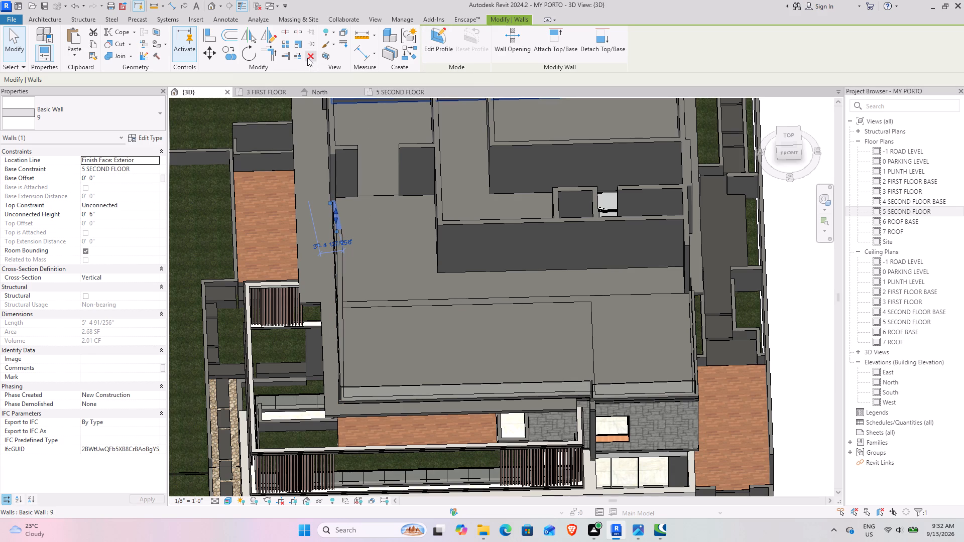
click(307, 58)
click(346, 277)
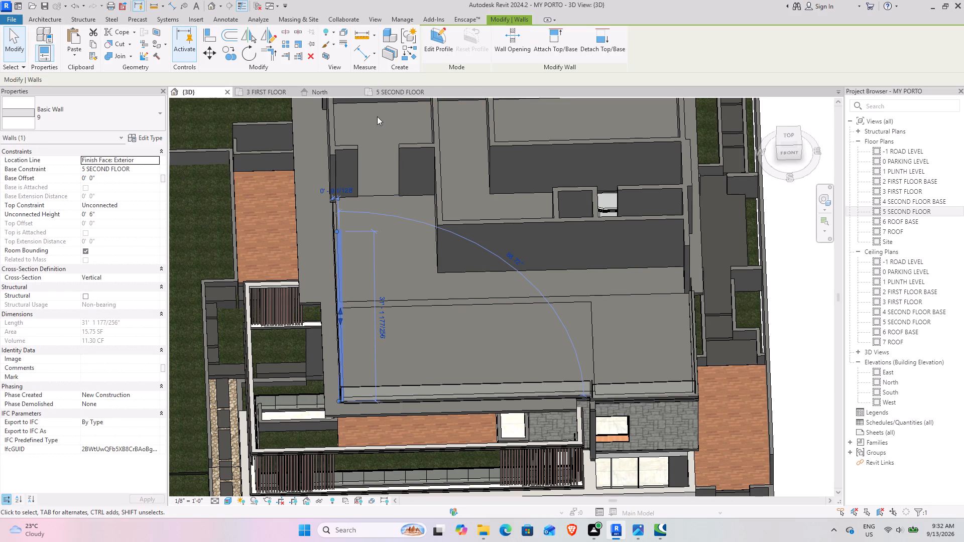
click(312, 53)
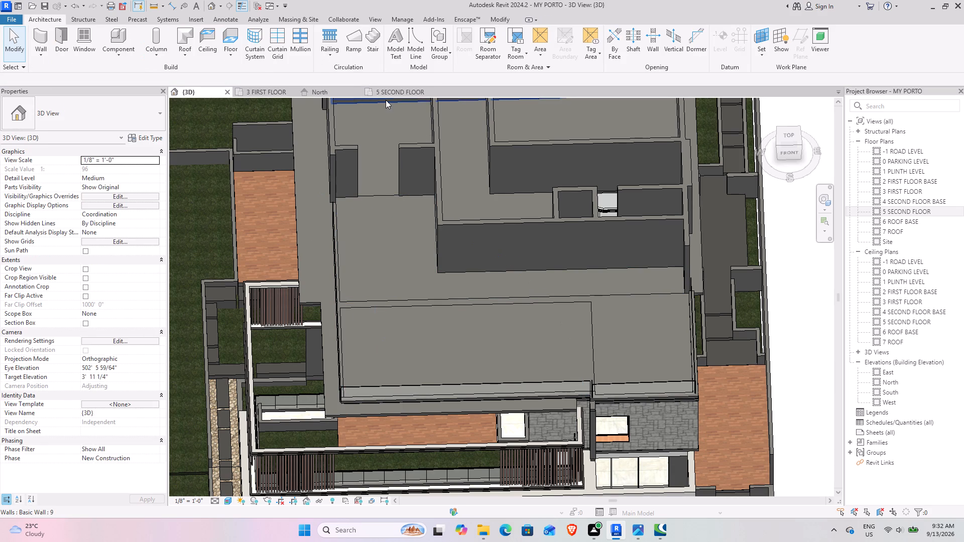
In the 5 SECOND FLOOR plan, draw a straight 6" high Basic Wall 9 from the outdoor bar's corner to the planter-side front corner.
click(387, 92)
scroll(381, 260, down, 11)
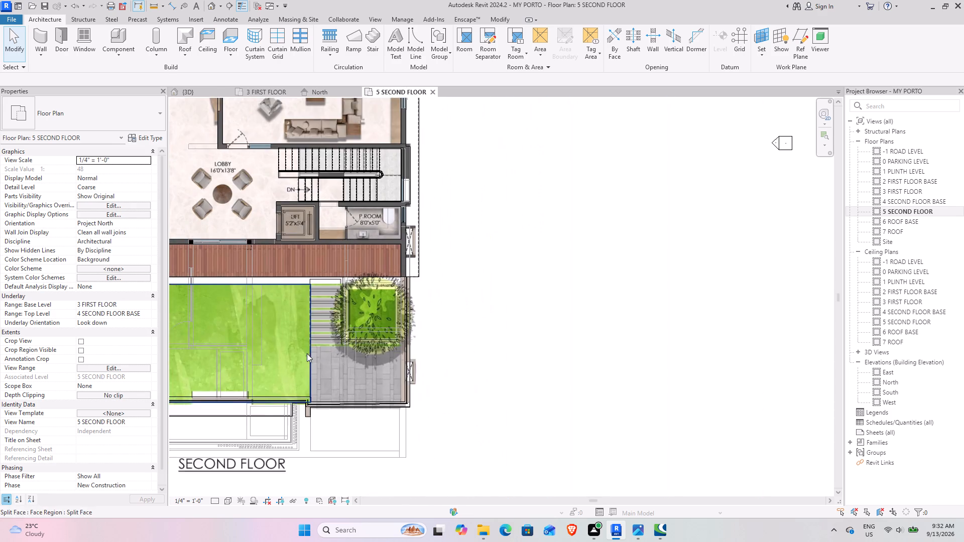
middle_drag(314, 353, 641, 285)
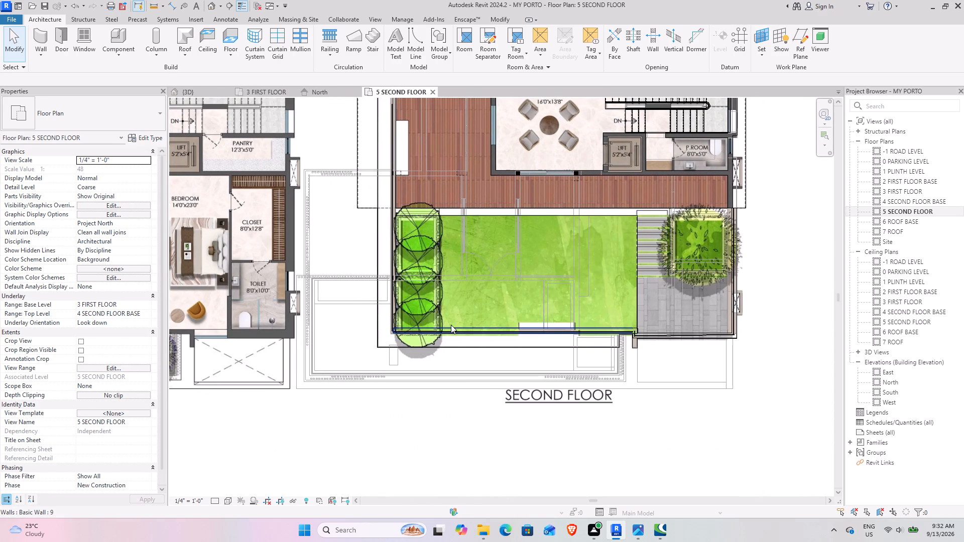
click(451, 325)
middle_drag(468, 190, 457, 313)
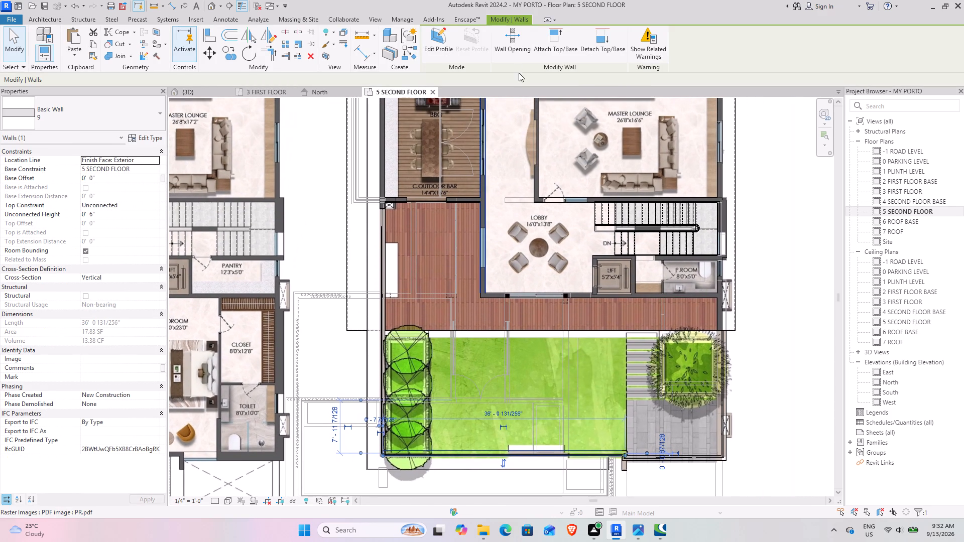
click(409, 49)
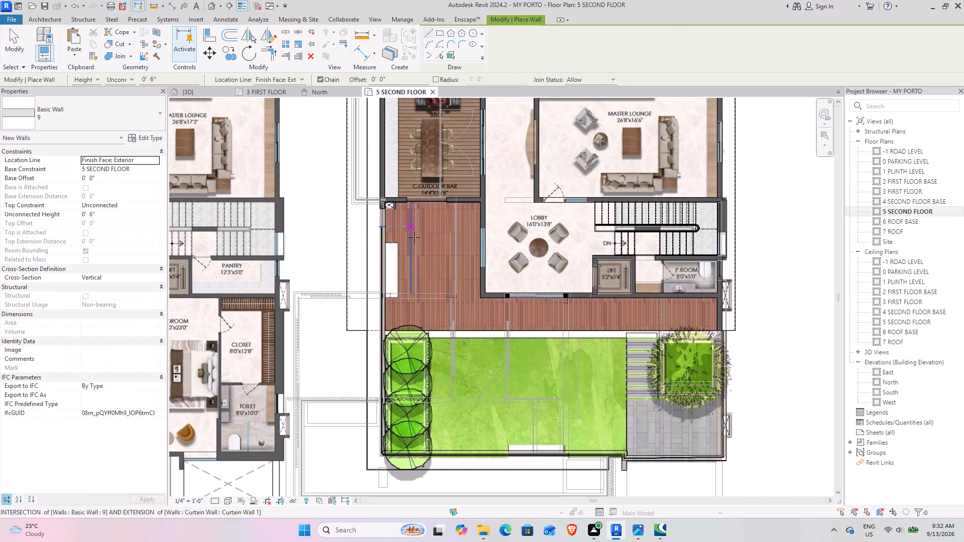
scroll(404, 233, up, 8)
scroll(361, 195, up, 4)
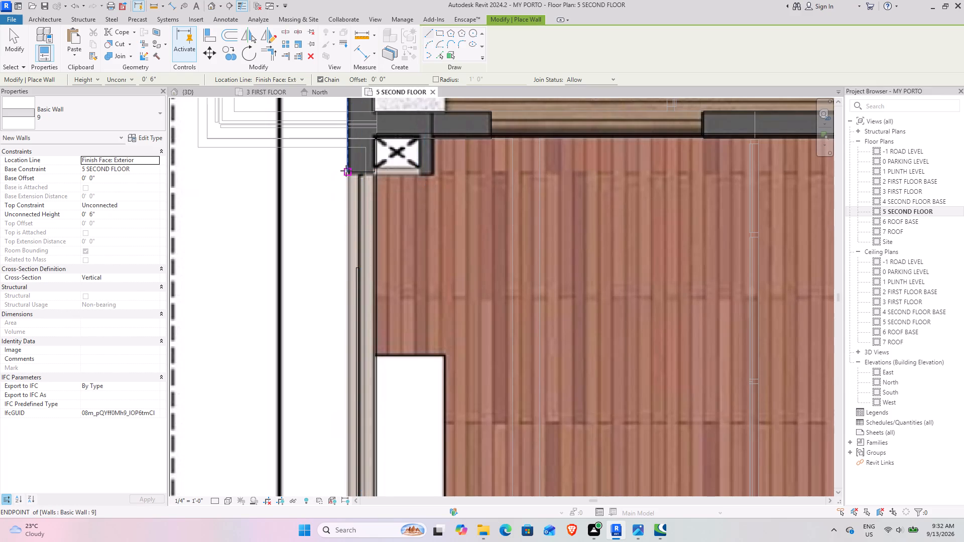
click(345, 173)
key(space)
scroll(350, 271, down, 4)
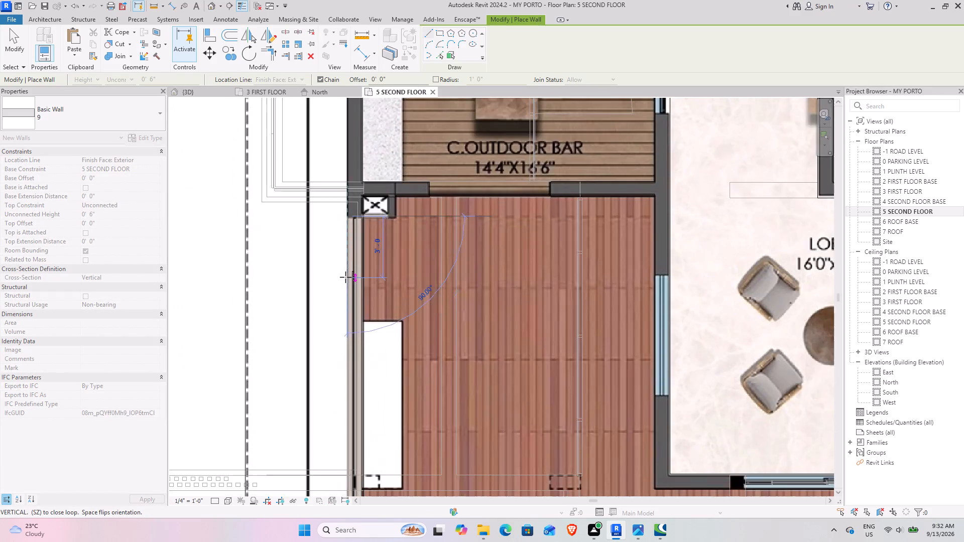
scroll(346, 282, down, 4)
middle_drag(348, 353, 391, 149)
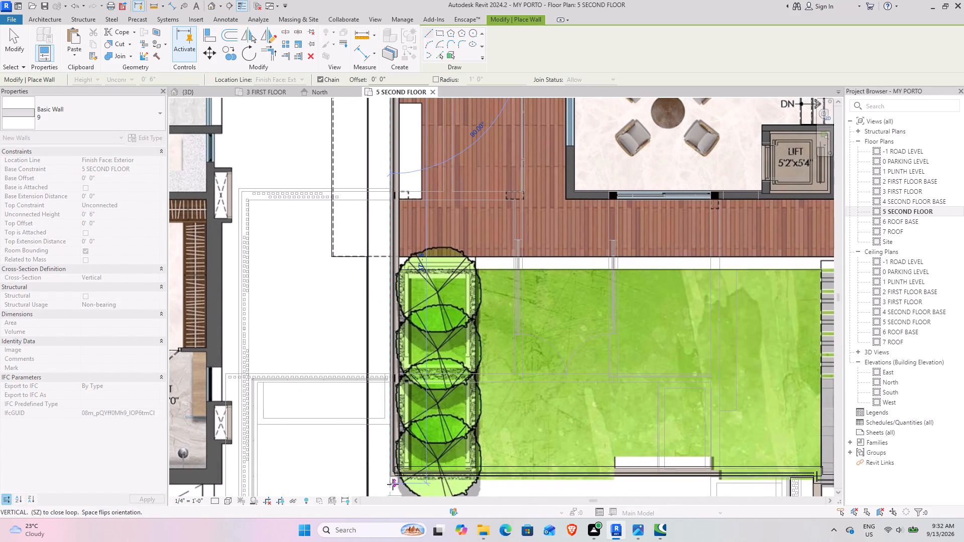
click(397, 471)
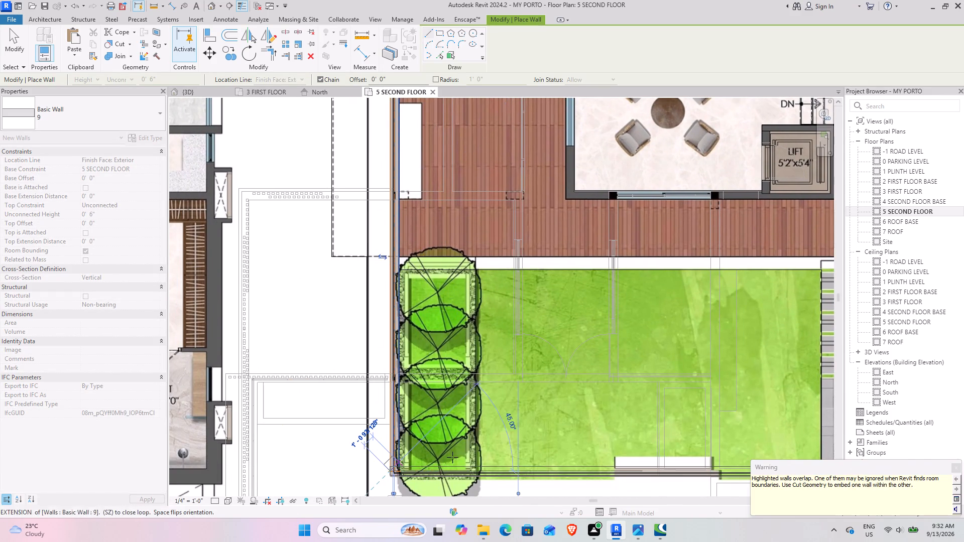
click(955, 465)
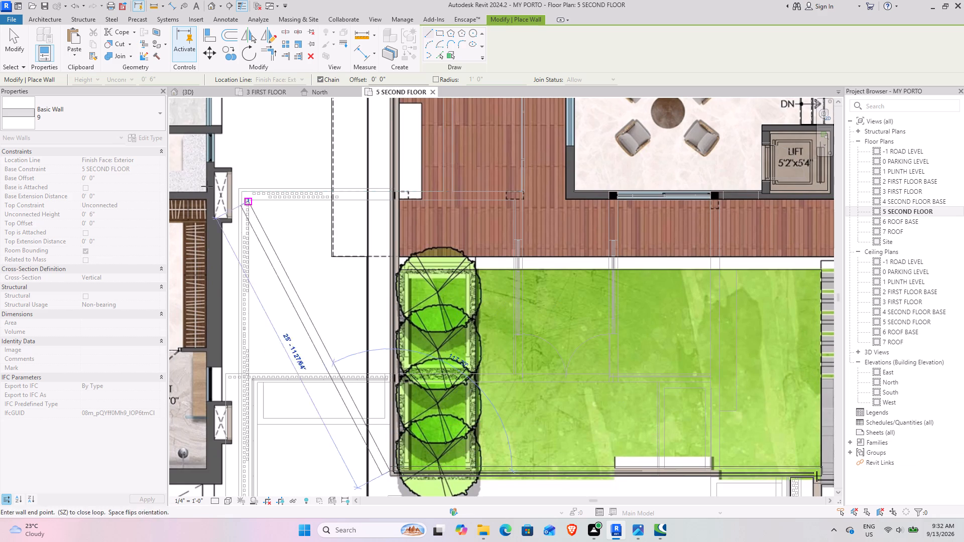
click(15, 47)
Examine the junction of the planter-side curtain wall and the outdoor bar's wall in the 3D view and second-floor plan.
click(196, 94)
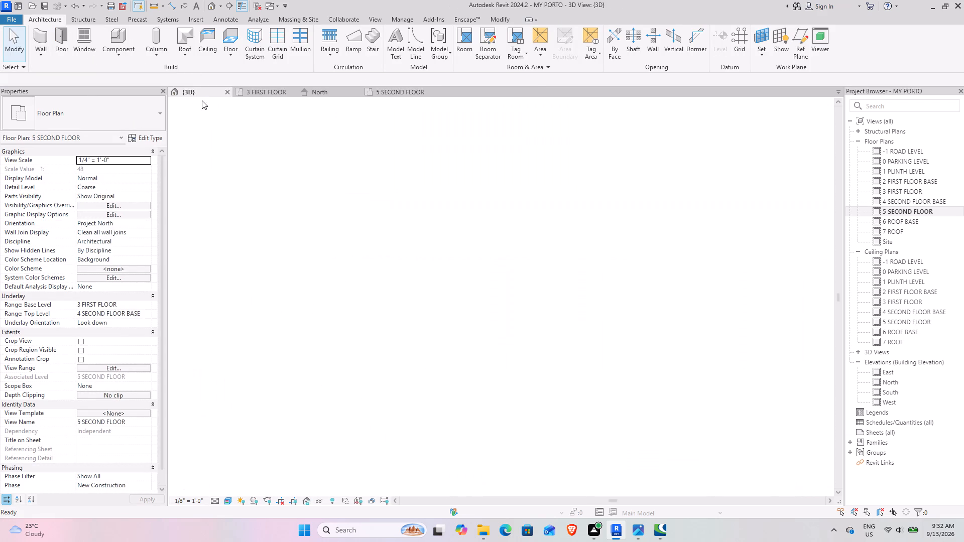
scroll(406, 284, down, 3)
middle_drag(395, 300, 492, 259)
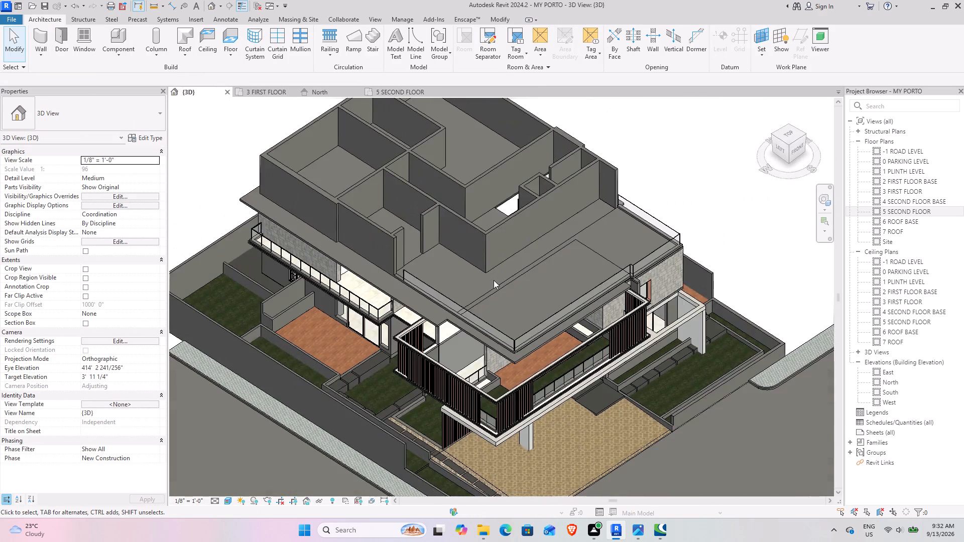
scroll(493, 280, up, 8)
shift+middle_drag(446, 296, 534, 249)
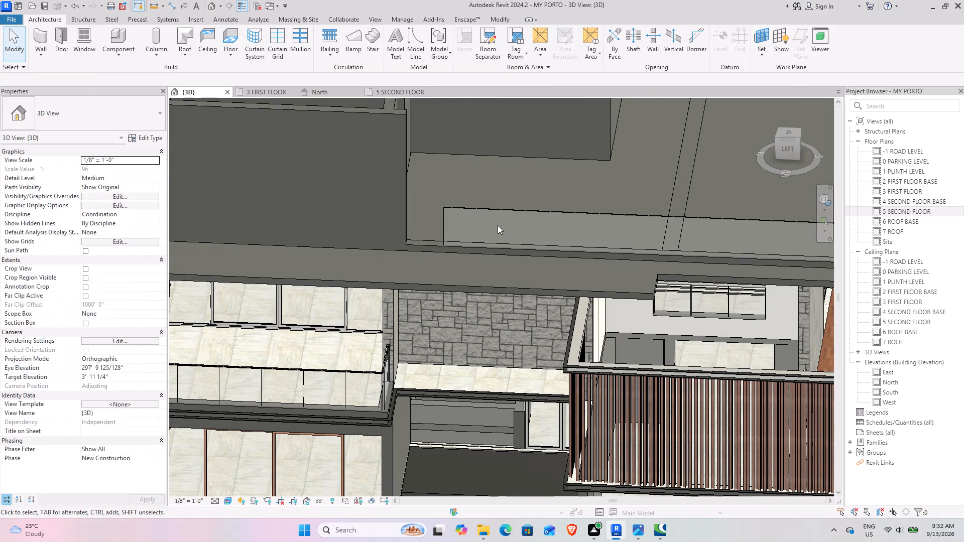
click(476, 213)
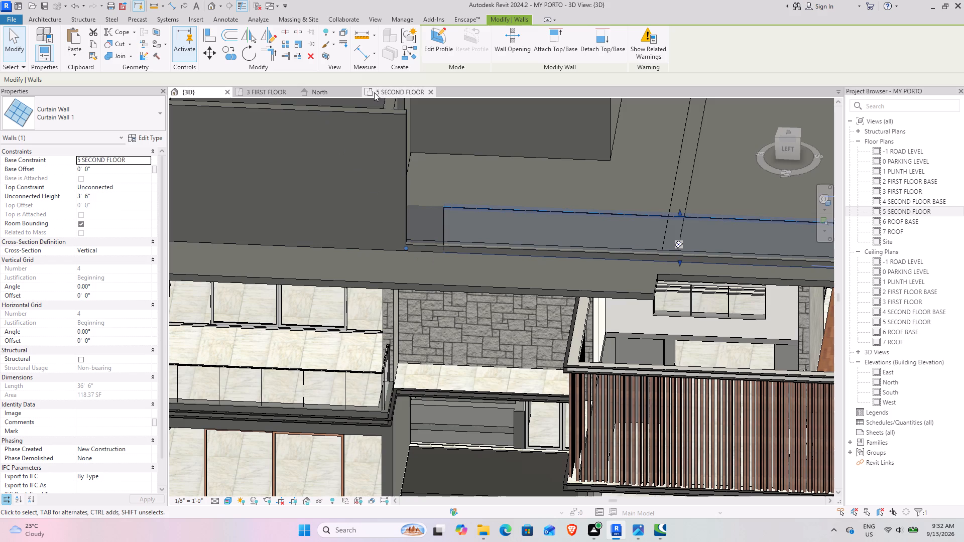
click(400, 88)
middle_drag(423, 143, 425, 150)
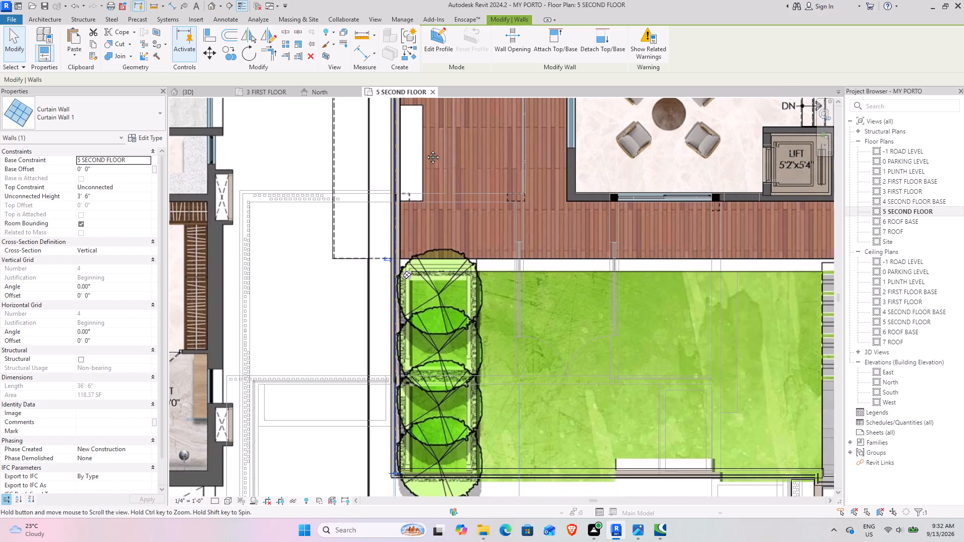
middle_drag(425, 150, 426, 338)
scroll(396, 232, up, 8)
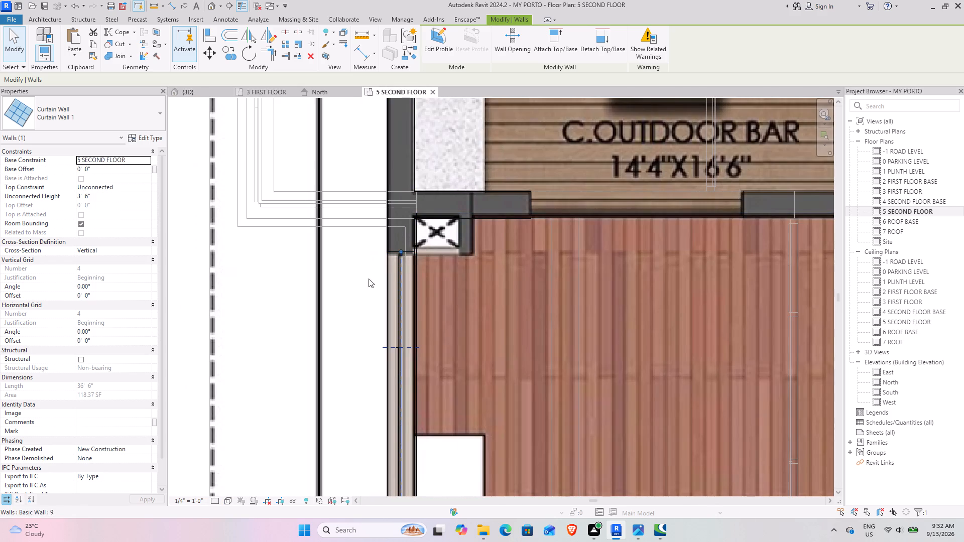
scroll(427, 247, down, 4)
click(490, 259)
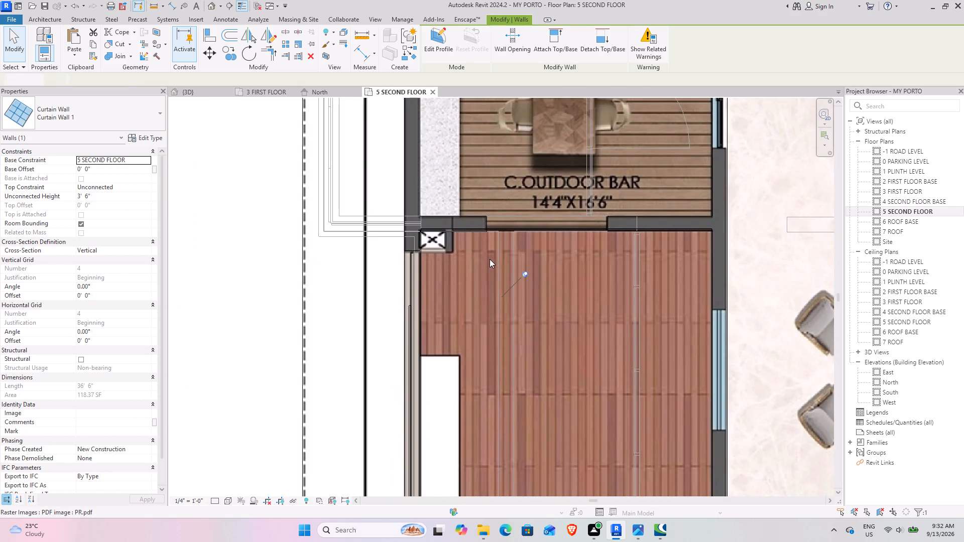
key(Escape)
key(Escape)
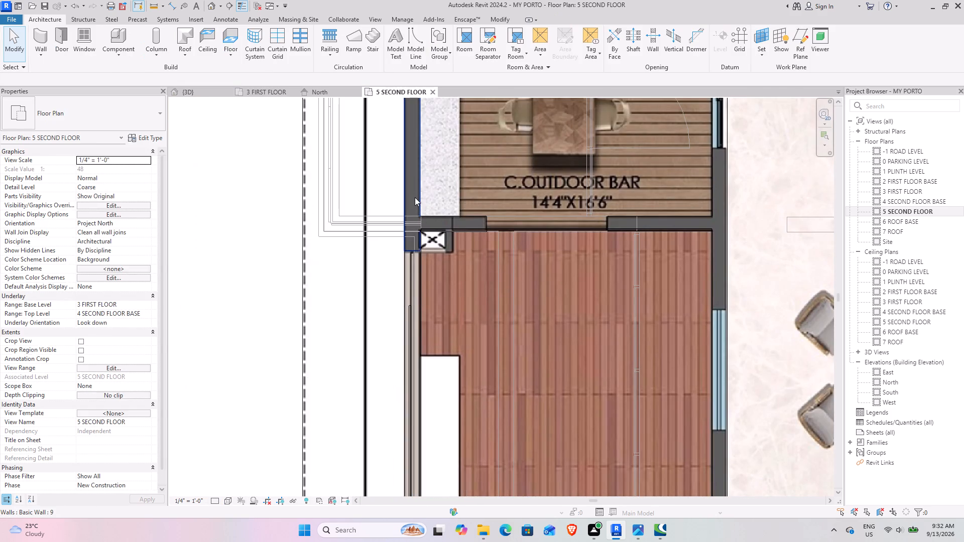
click(415, 197)
click(189, 94)
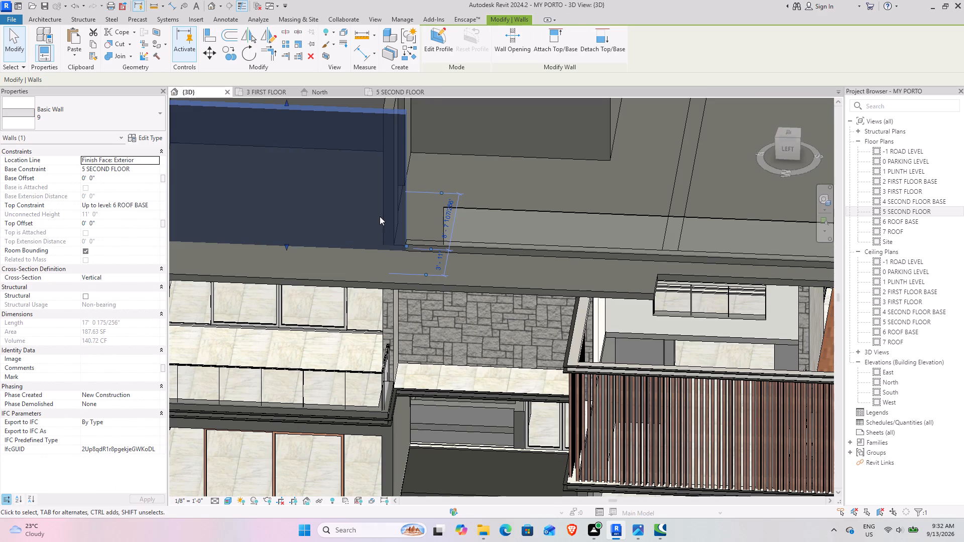
shift+middle_drag(464, 286, 475, 224)
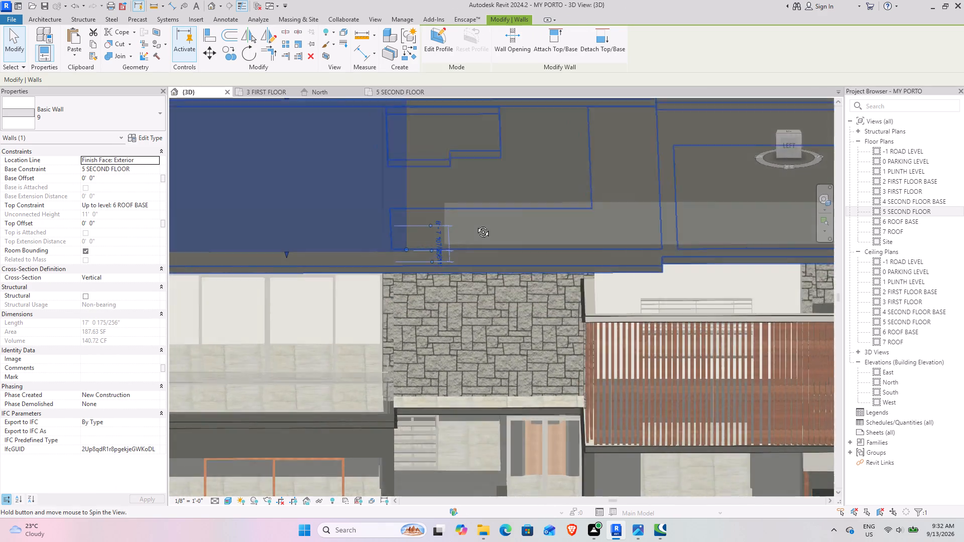
shift+middle_drag(475, 224, 462, 243)
click(478, 257)
click(475, 209)
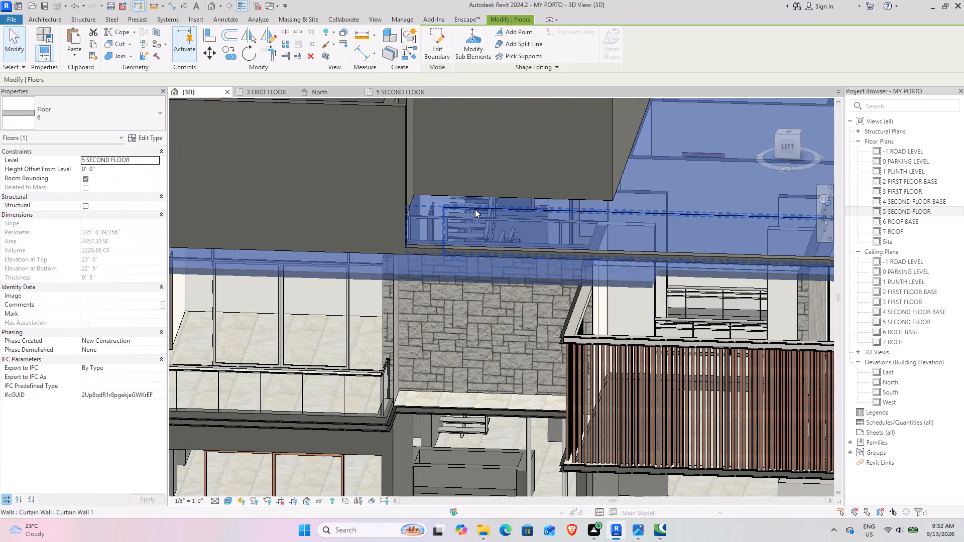
click(474, 269)
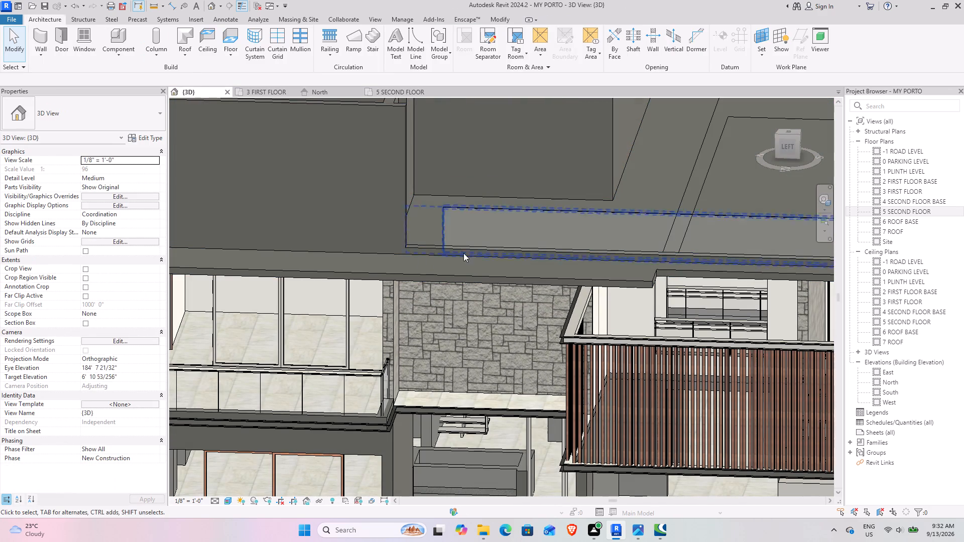
Extend the planter-side curtain wall's end into the outdoor bar's outer wall, making it about 40'-11" long.
click(446, 218)
scroll(411, 242, up, 8)
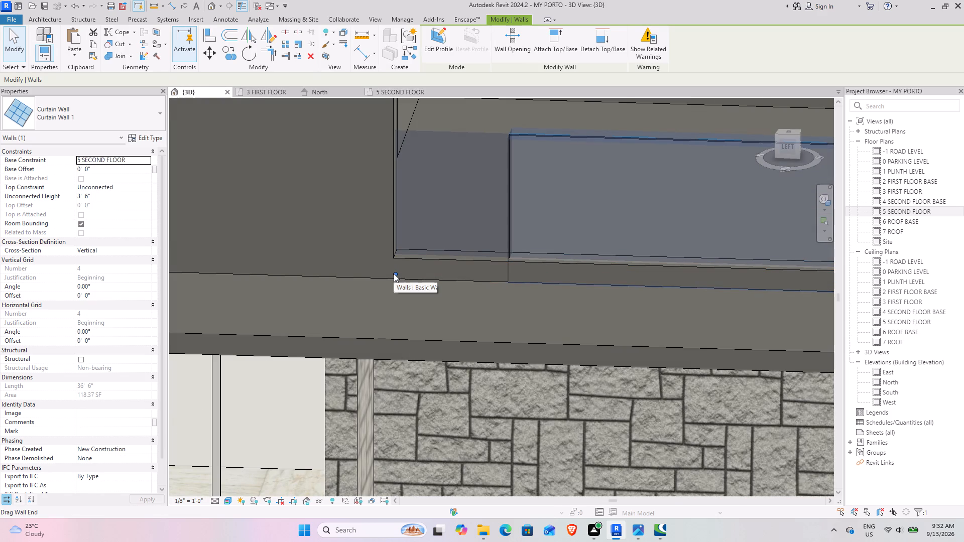
drag(396, 274, 297, 266)
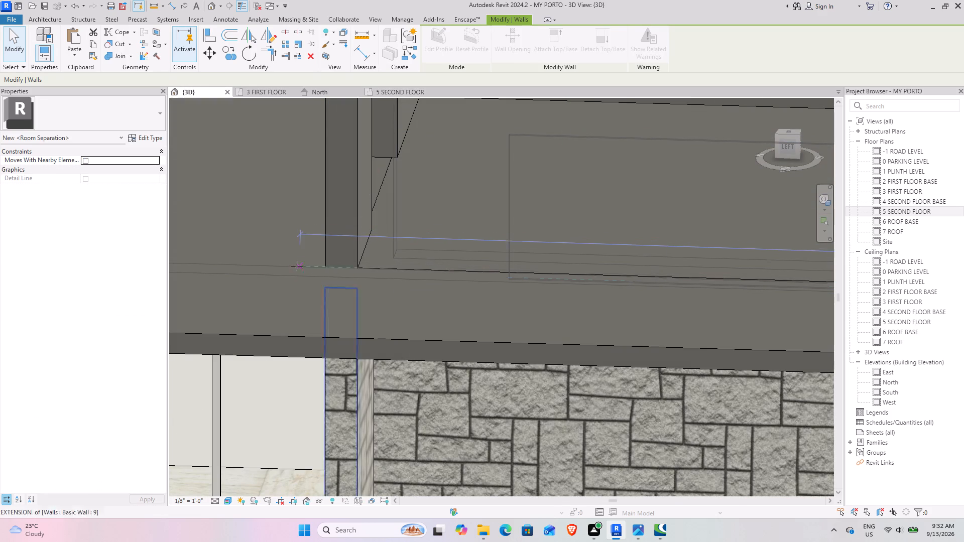
drag(297, 266, 208, 265)
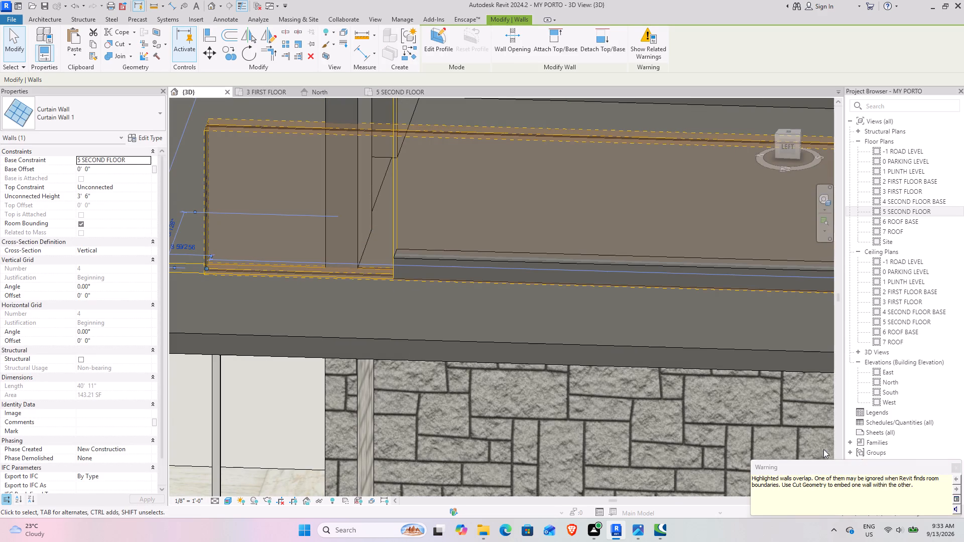
click(956, 471)
key(Escape)
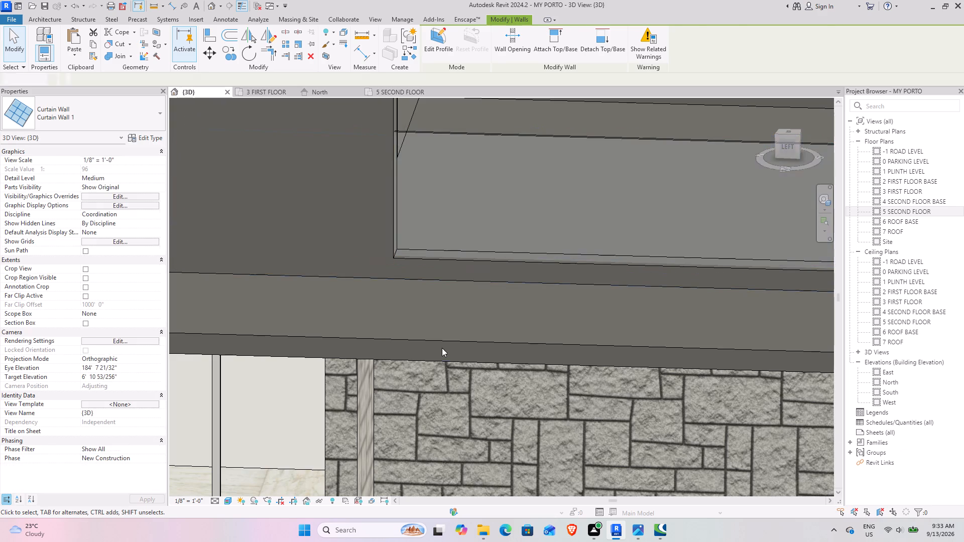
Inspect the second-floor terrace's parapet in 3D from the planter side, the front corner and the whole-house view.
scroll(502, 314, down, 9)
shift+middle_drag(618, 330, 512, 353)
scroll(512, 353, down, 5)
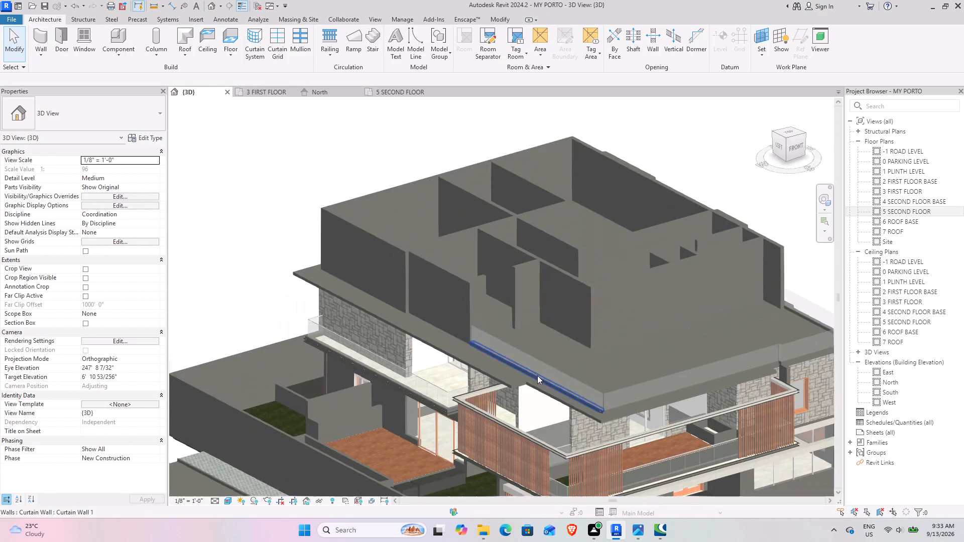
shift+middle_drag(579, 376, 582, 392)
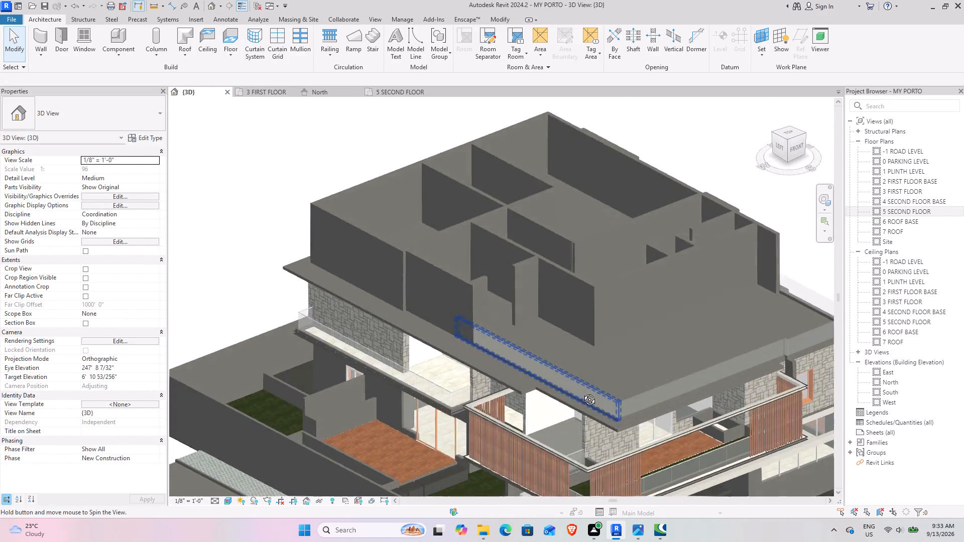
shift+middle_drag(582, 392, 576, 392)
scroll(779, 364, up, 9)
scroll(621, 352, down, 5)
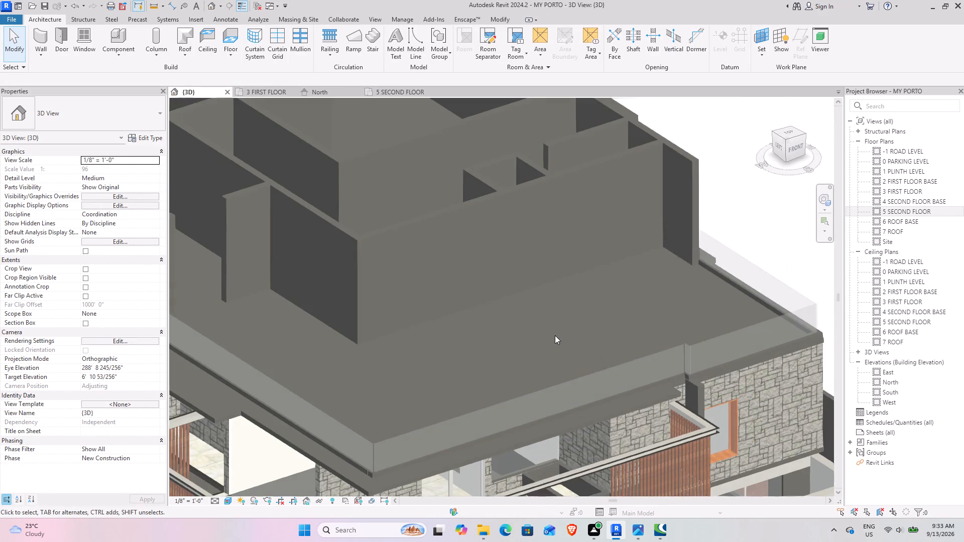
shift+middle_drag(554, 335, 547, 307)
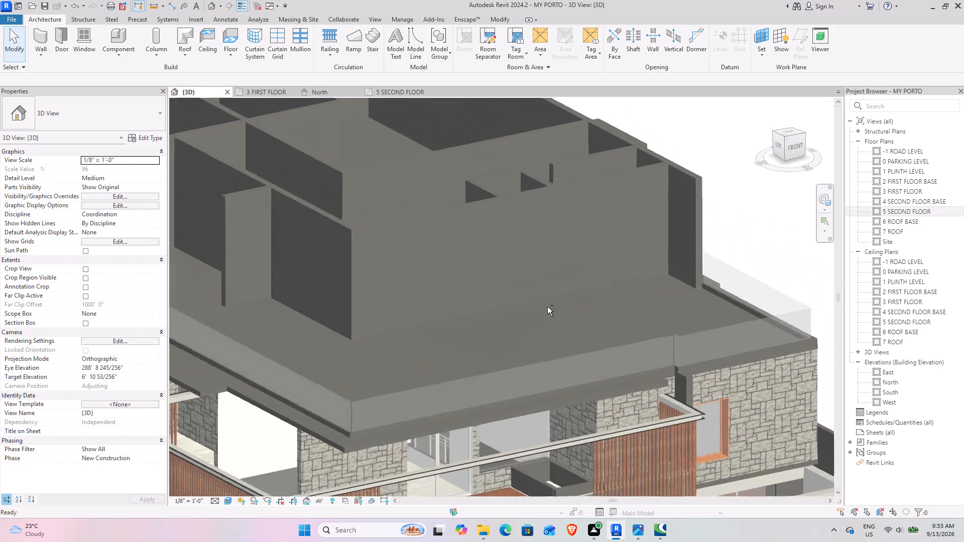
middle_drag(544, 307, 696, 250)
shift+middle_drag(579, 276, 630, 241)
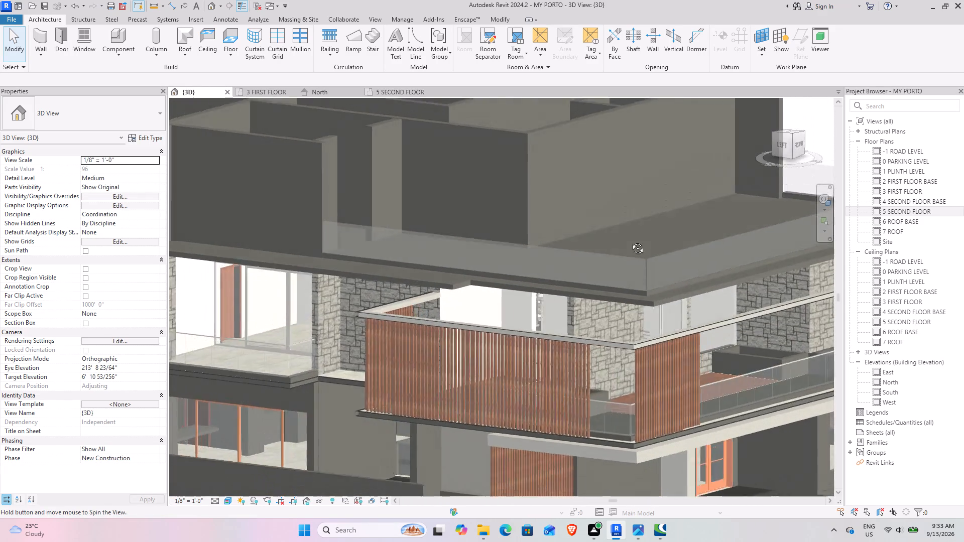
shift+middle_drag(630, 241, 625, 236)
shift+middle_drag(621, 219, 548, 261)
scroll(547, 261, down, 5)
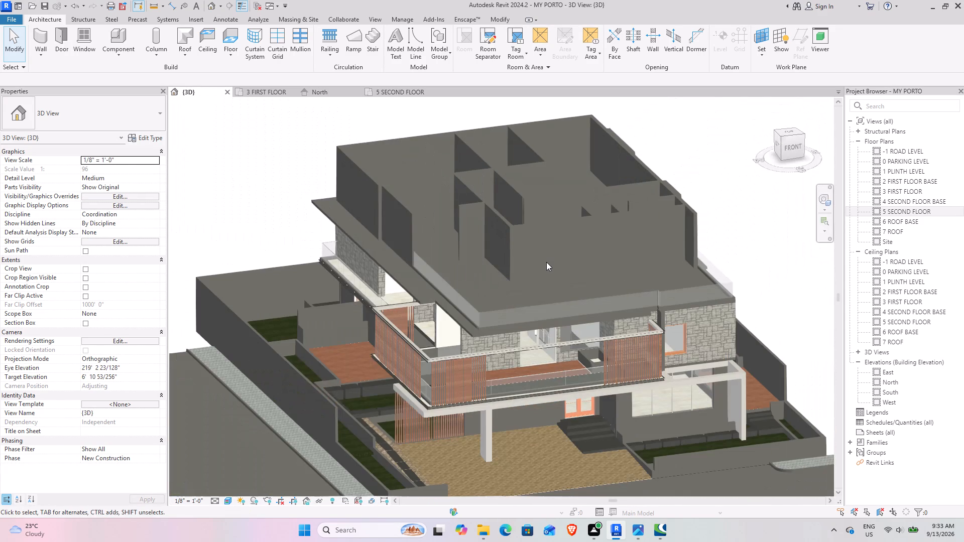
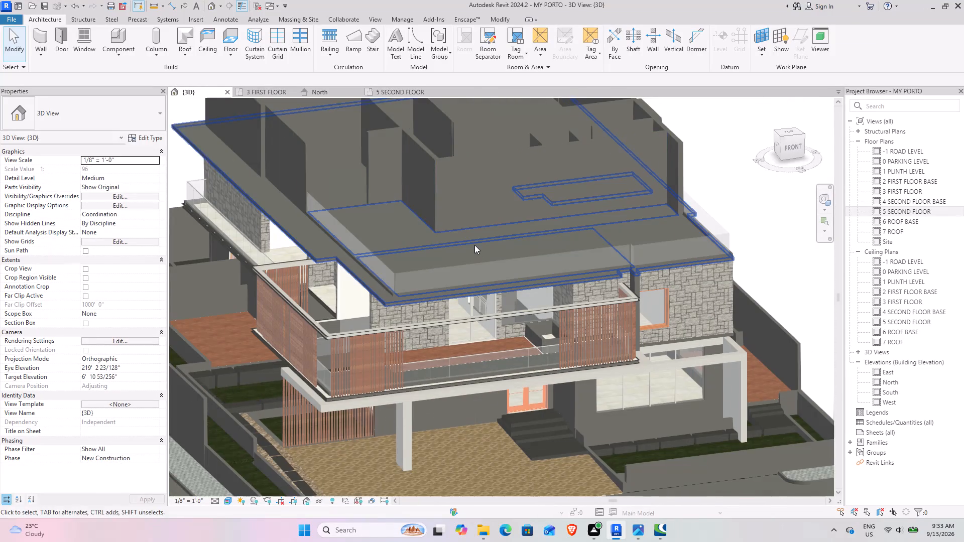
Examine the upper terrace's glass railing in the 3D view and on the 5 SECOND FLOOR plan.
middle_drag(474, 245, 390, 274)
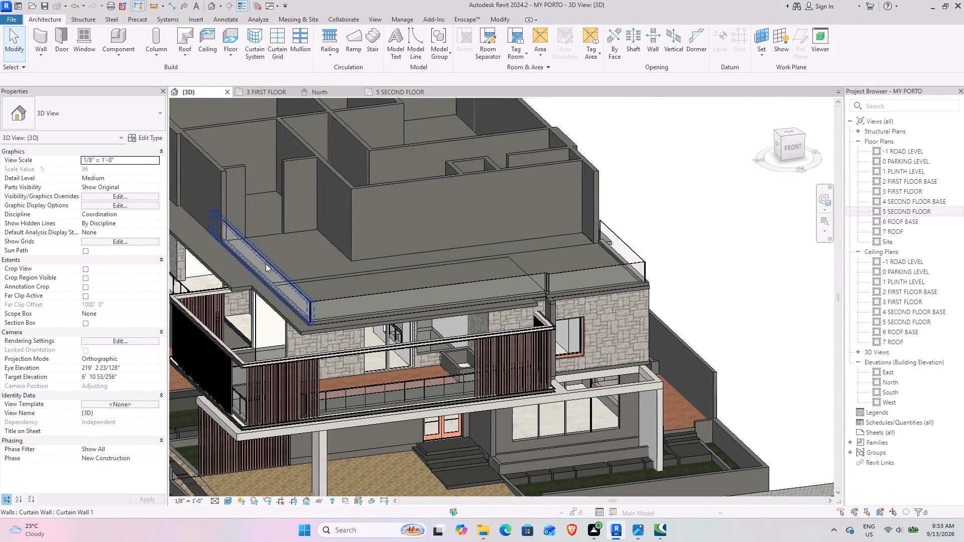
scroll(264, 260, up, 4)
scroll(294, 227, up, 4)
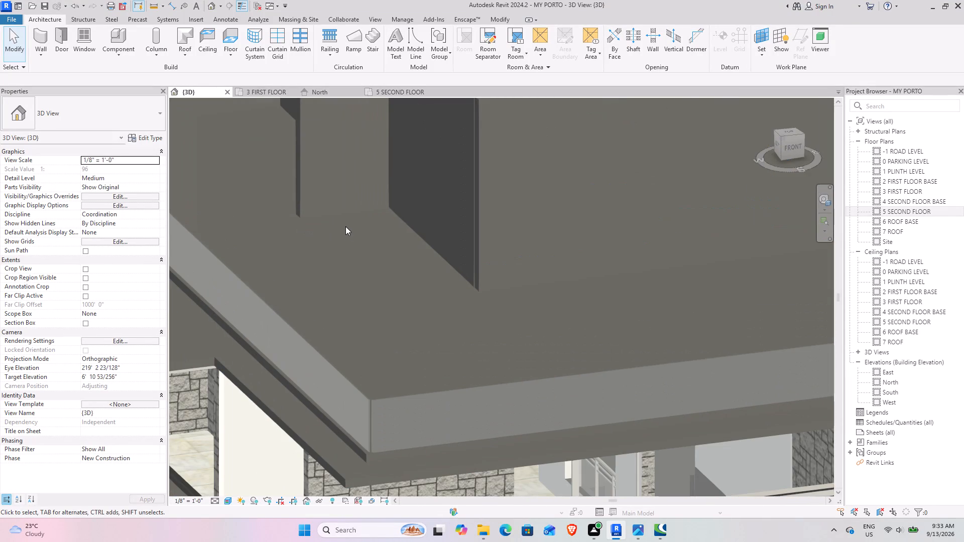
scroll(333, 220, down, 5)
middle_drag(328, 260, 417, 234)
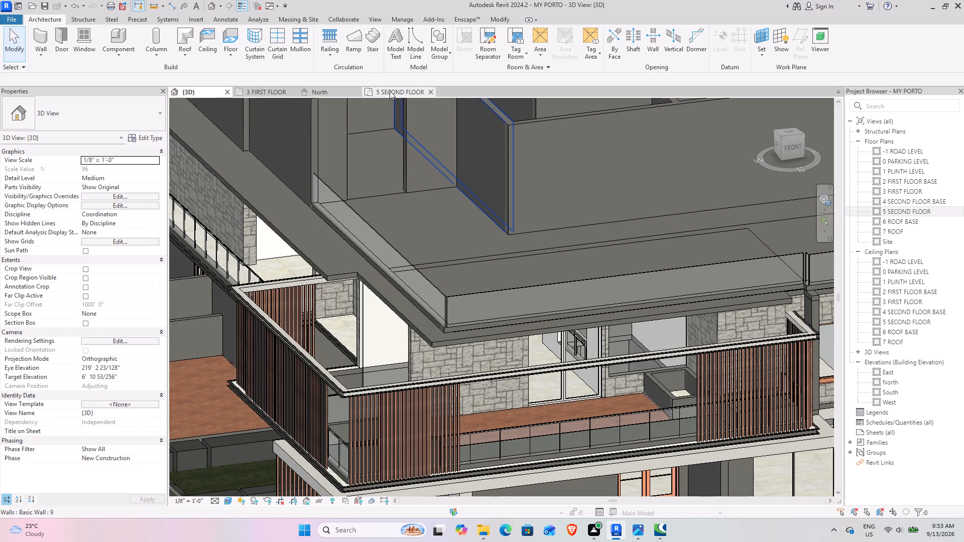
click(390, 90)
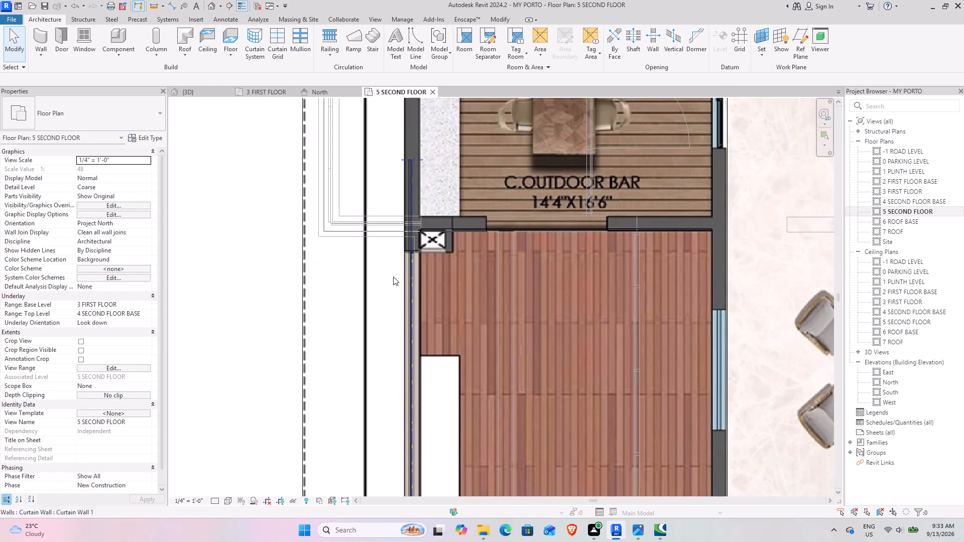
middle_drag(497, 288, 440, 274)
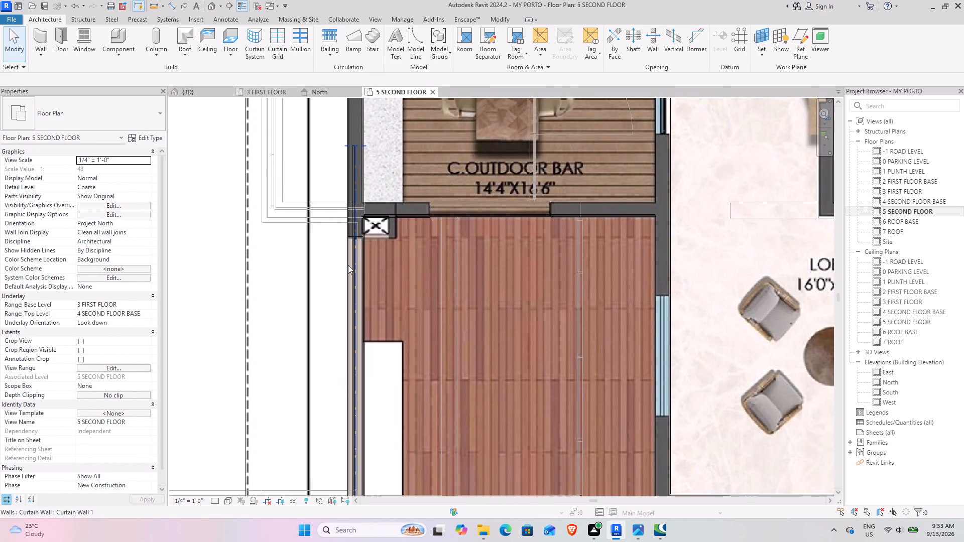
scroll(420, 267, down, 4)
middle_drag(382, 236, 301, 190)
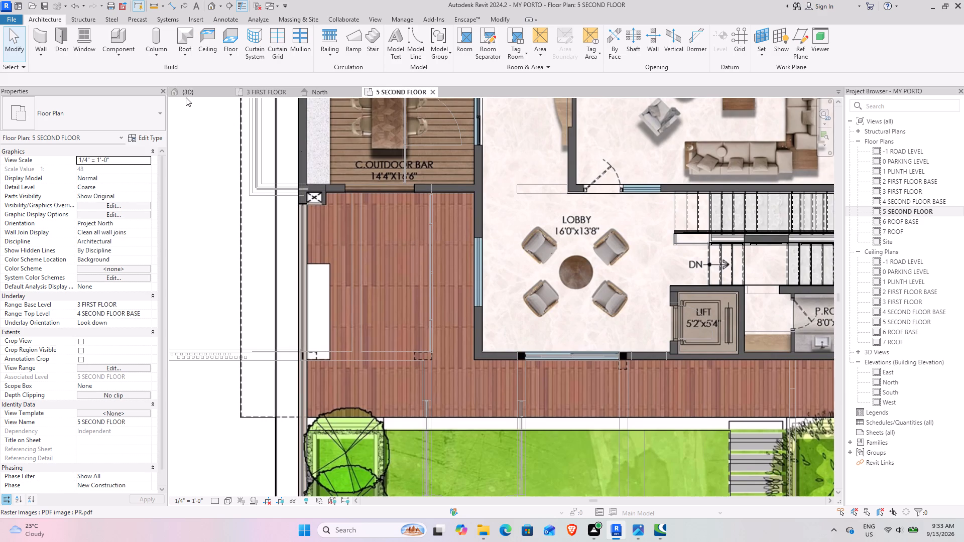
In the 3D view, place 1" square rectangular mullions along the top edges of the terrace's left-side and front glass railings.
click(186, 97)
click(187, 92)
click(302, 45)
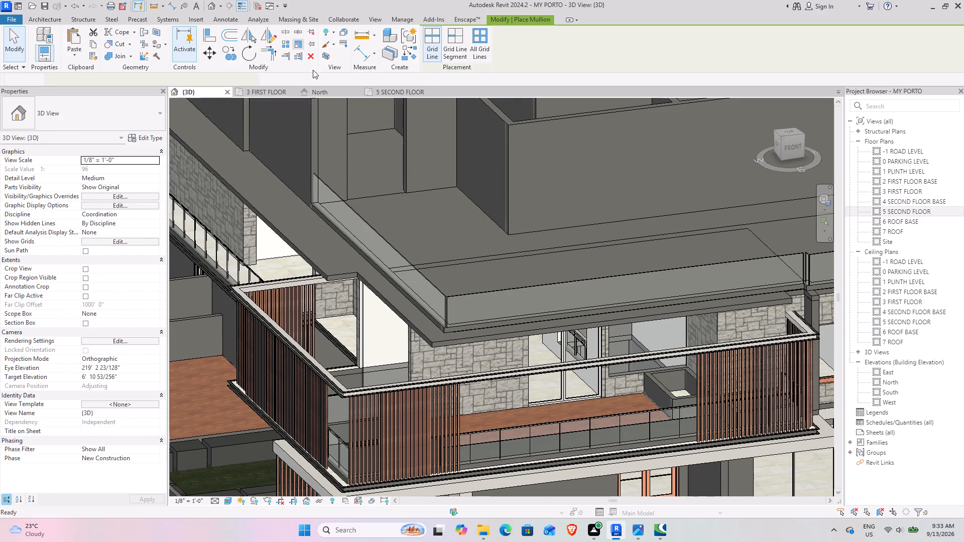
click(367, 227)
click(542, 288)
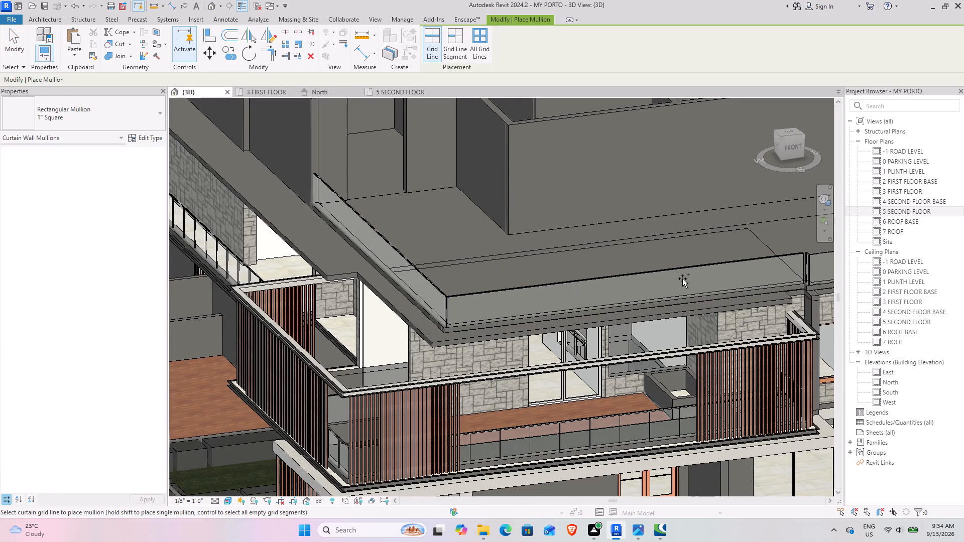
middle_drag(679, 279, 256, 361)
click(418, 334)
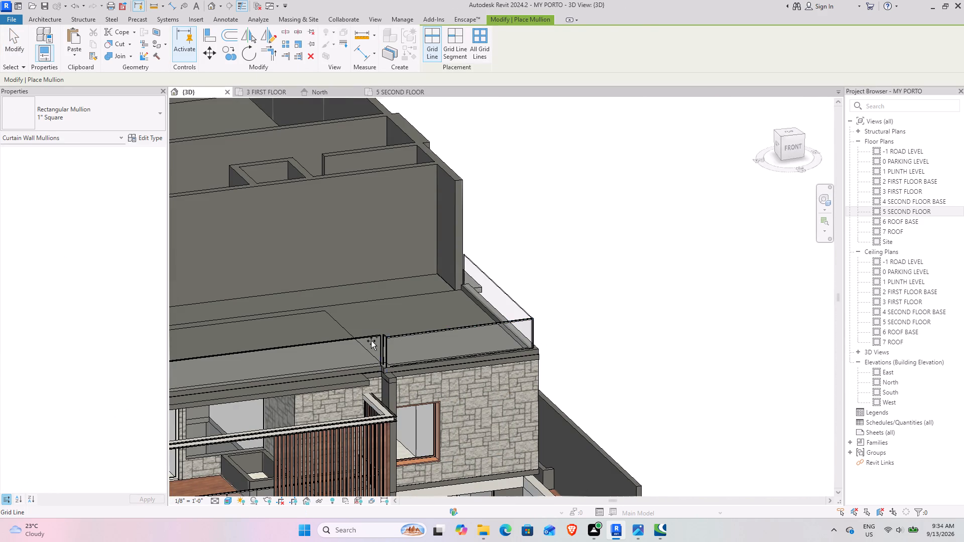
Add 1" square mullions along the top edges of the short return panel and the right-side glass railing.
scroll(370, 336, up, 12)
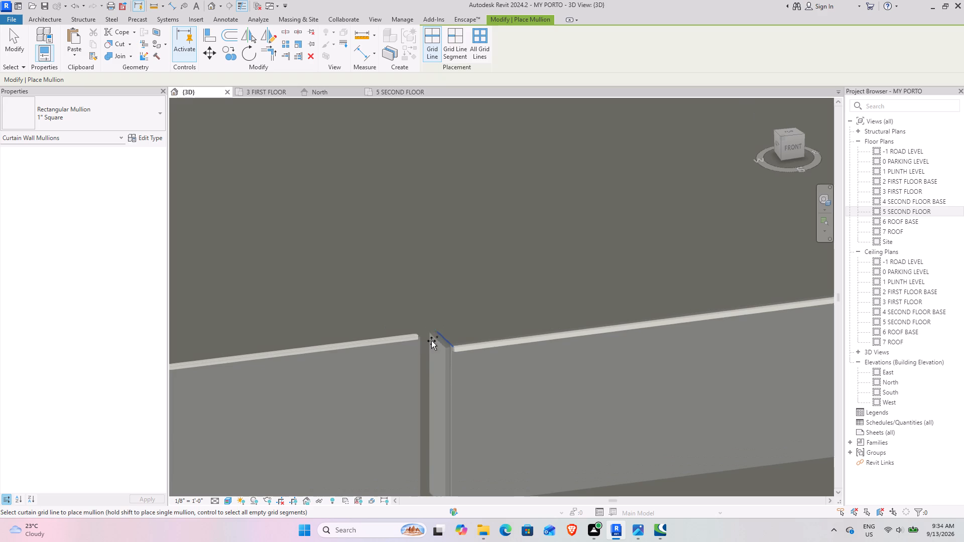
click(431, 341)
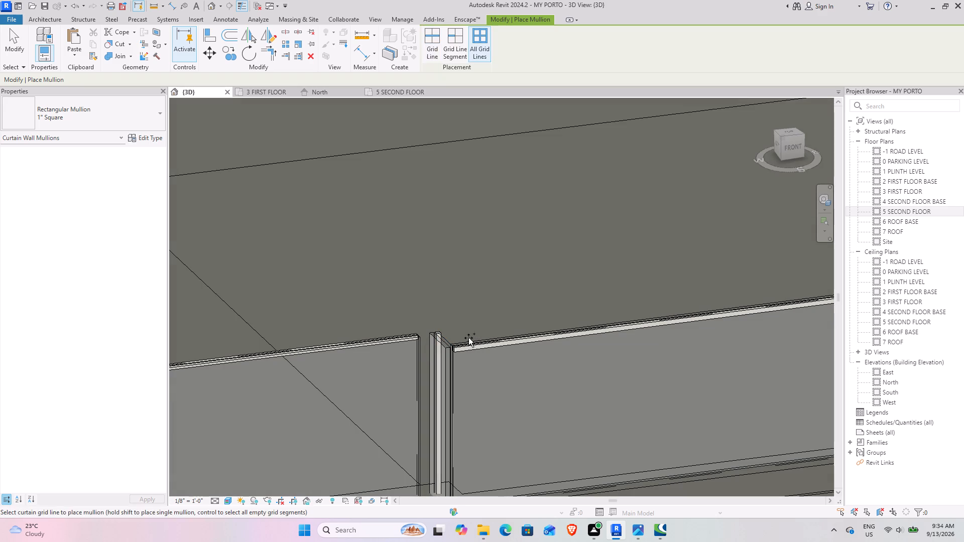
key(ctrl+z)
click(438, 338)
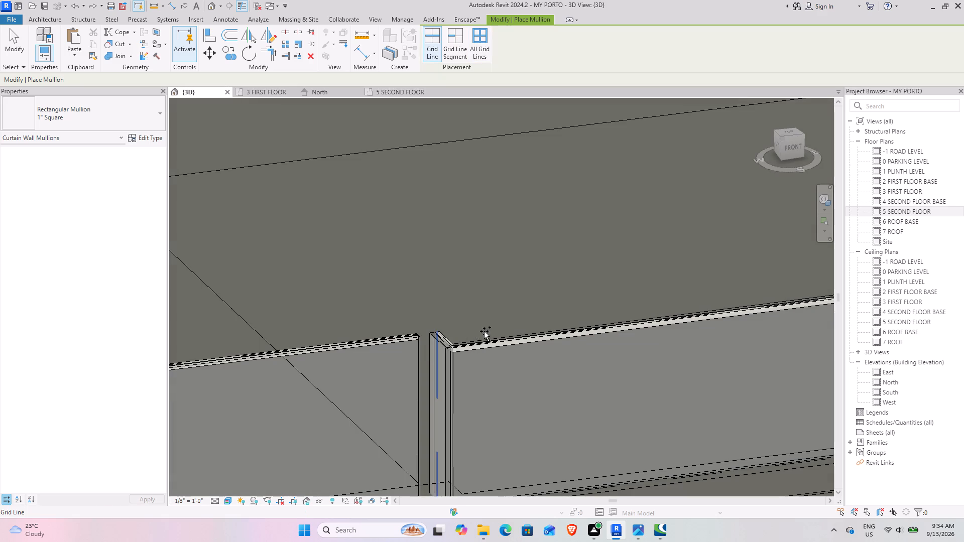
scroll(551, 311, down, 4)
middle_drag(542, 319, 225, 417)
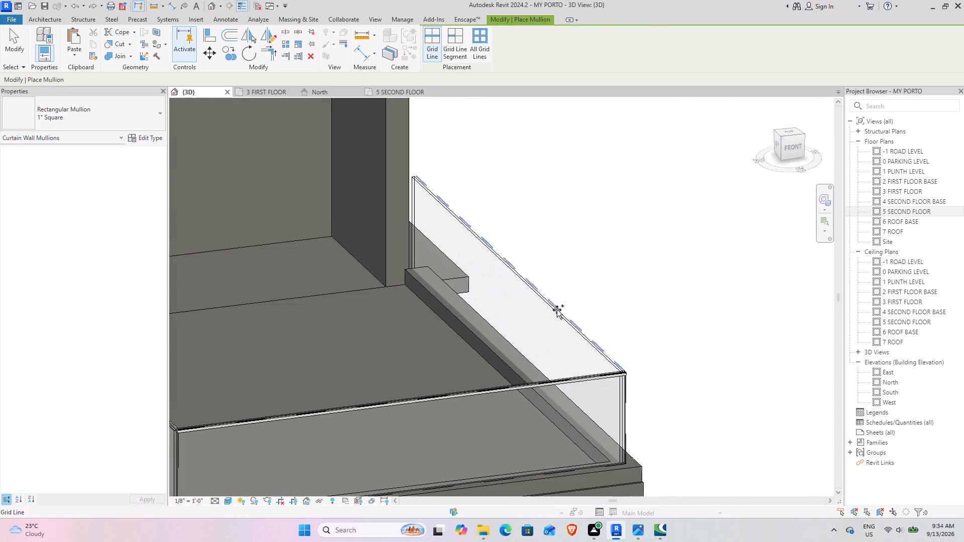
click(563, 309)
middle_drag(465, 314, 689, 276)
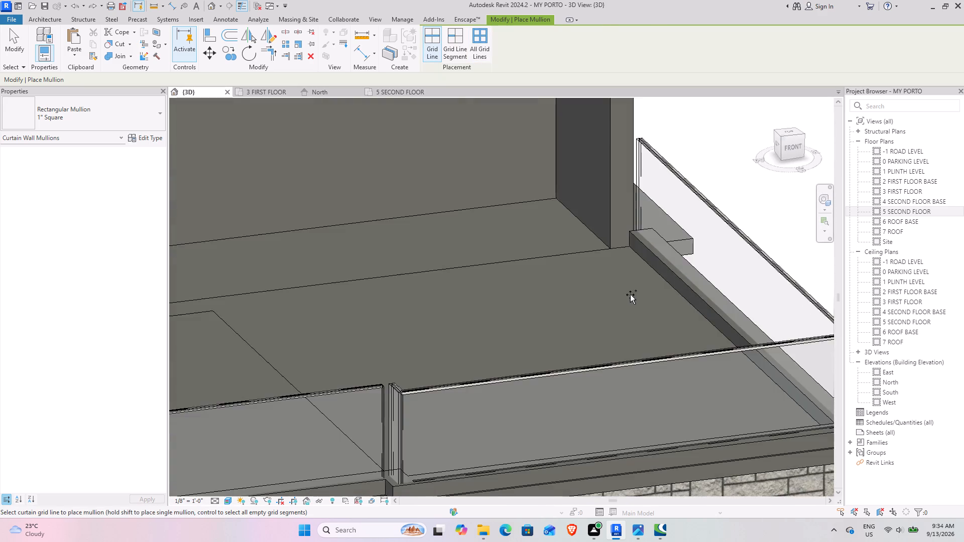
scroll(625, 298, down, 5)
scroll(496, 349, up, 13)
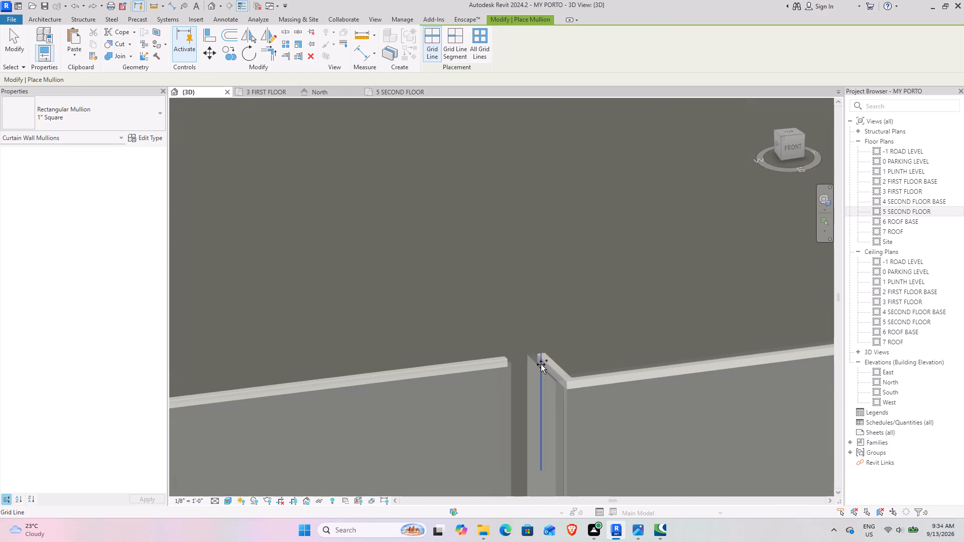
scroll(475, 379, down, 13)
middle_drag(449, 381, 671, 339)
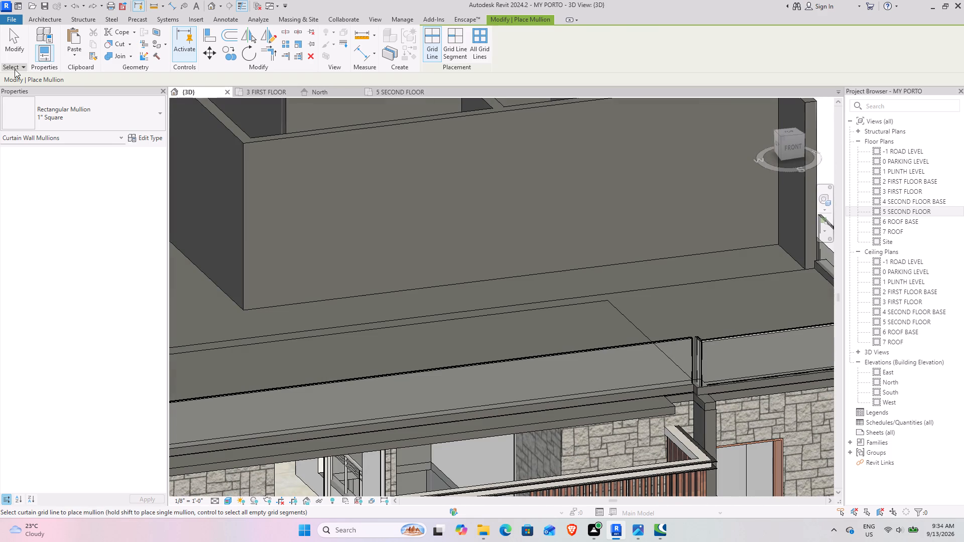
click(5, 36)
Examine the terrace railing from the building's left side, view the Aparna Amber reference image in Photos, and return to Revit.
scroll(360, 278, down, 5)
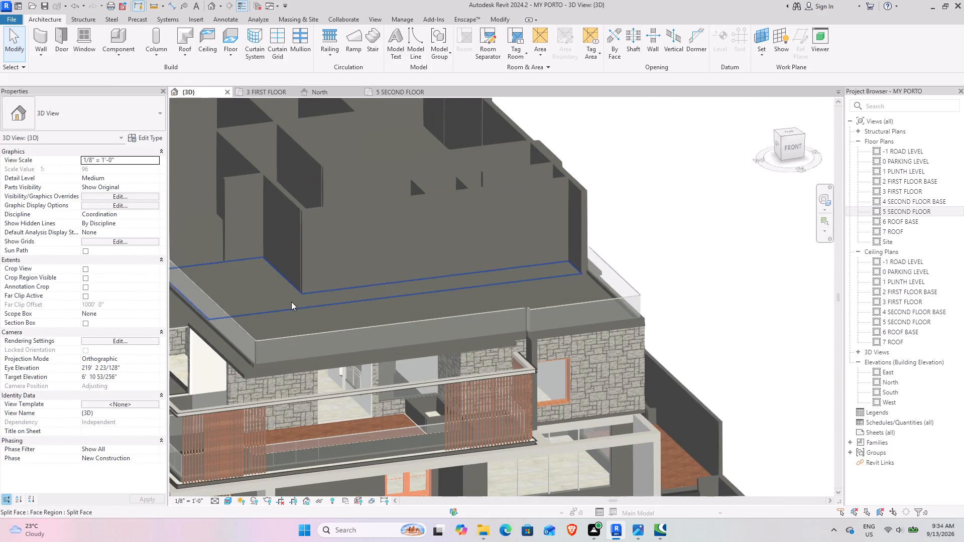
middle_drag(309, 302, 525, 260)
shift+middle_drag(390, 228, 580, 193)
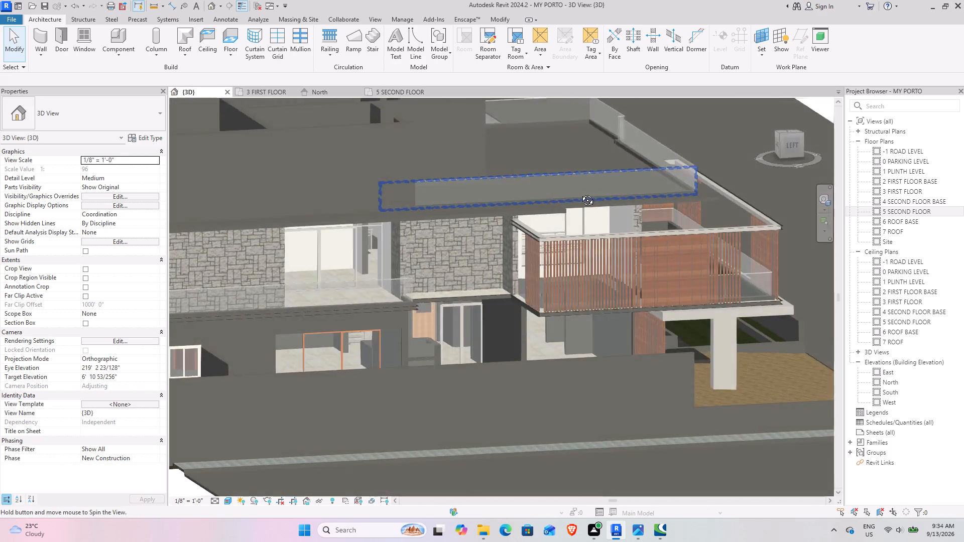
shift+middle_drag(580, 193, 467, 214)
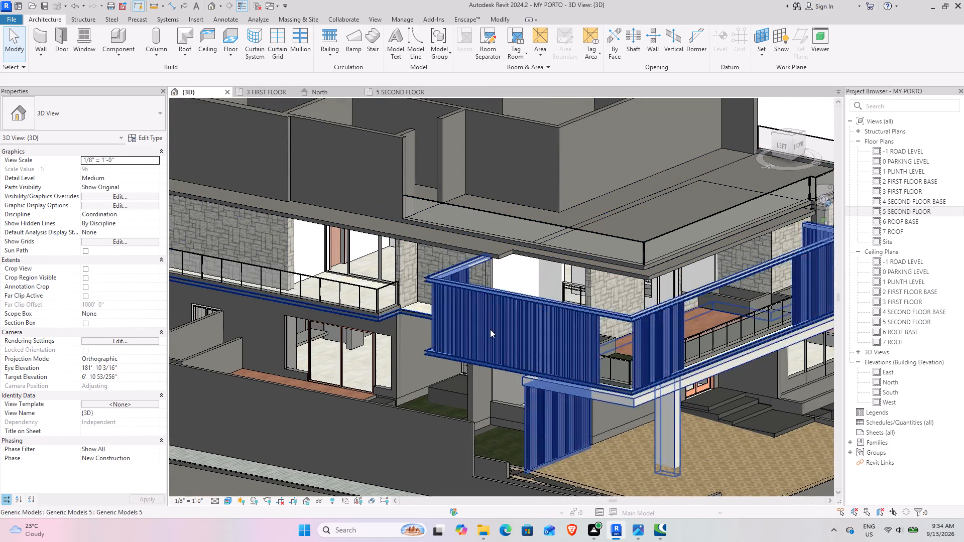
click(661, 535)
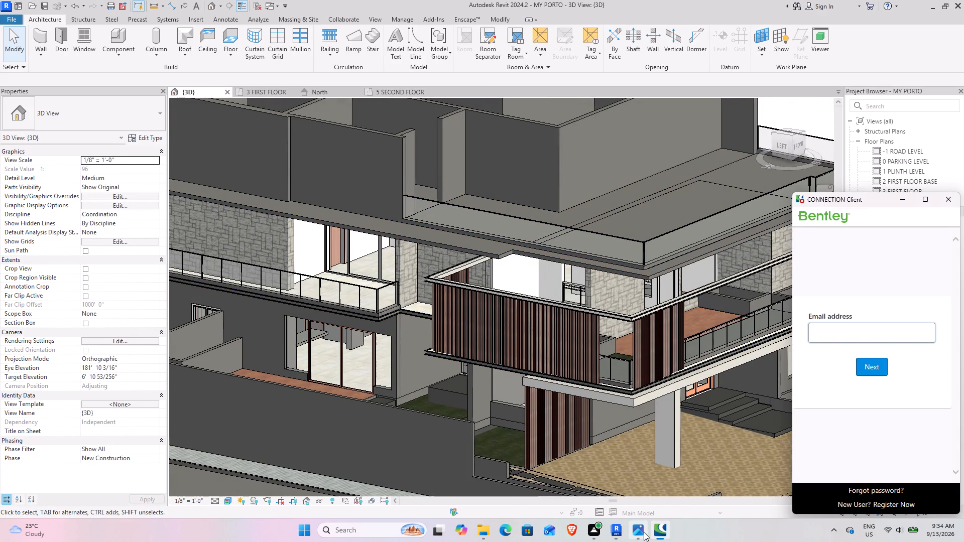
click(953, 194)
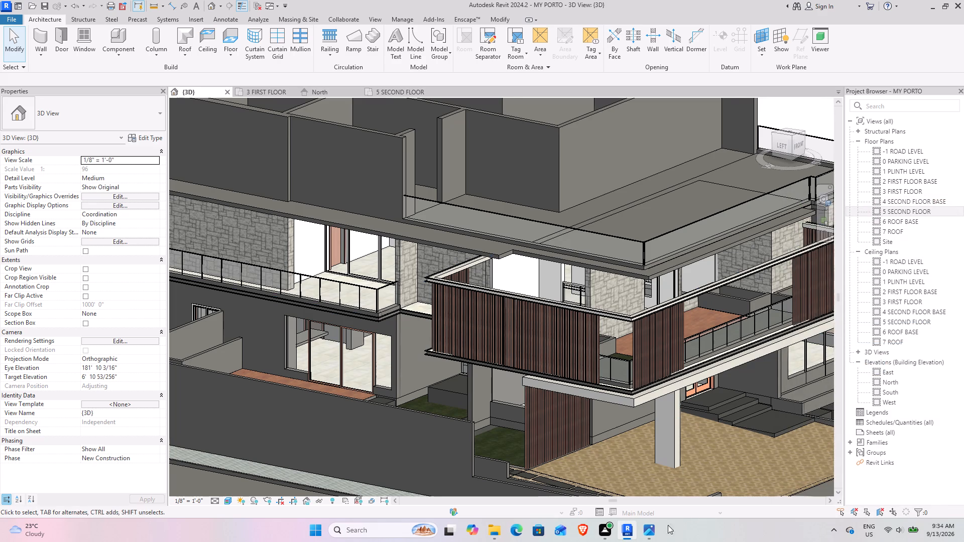
click(646, 532)
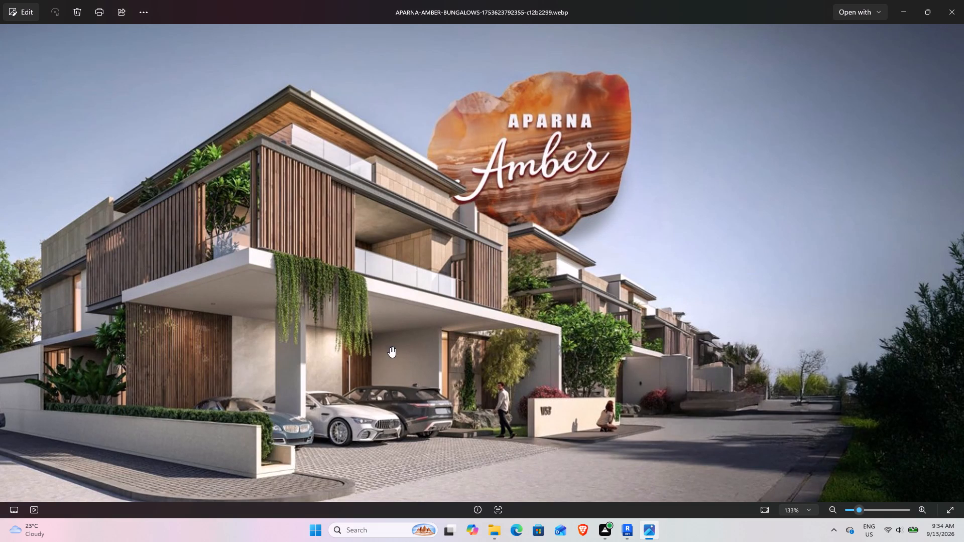
click(630, 535)
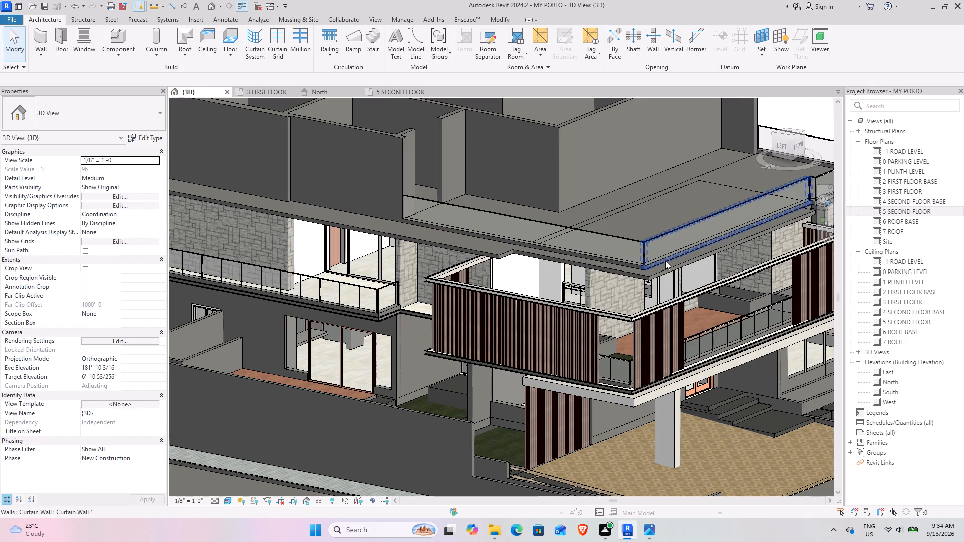
Place a vertical curtain grid line on the left-side glass railing, 4'-0" from its front corner.
middle_drag(364, 255, 376, 307)
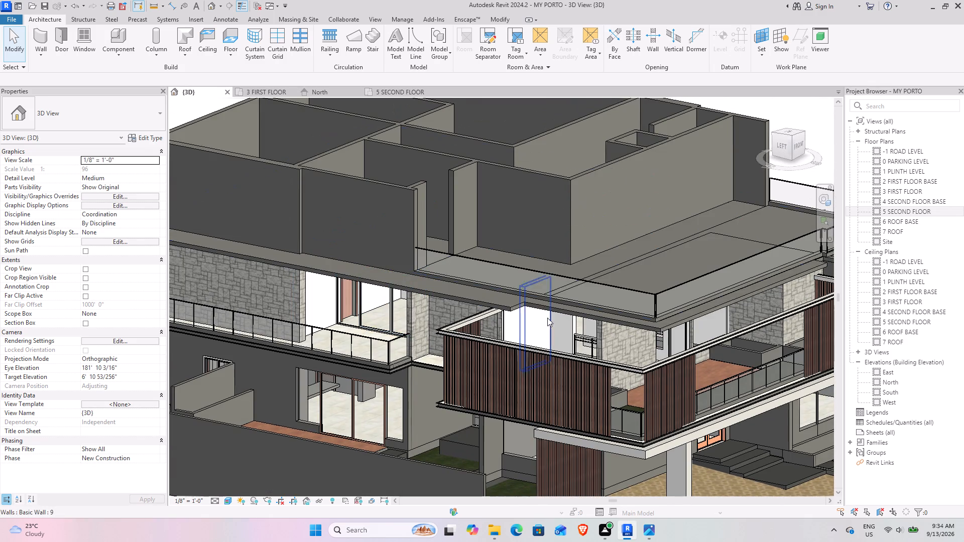
scroll(376, 123, up, 5)
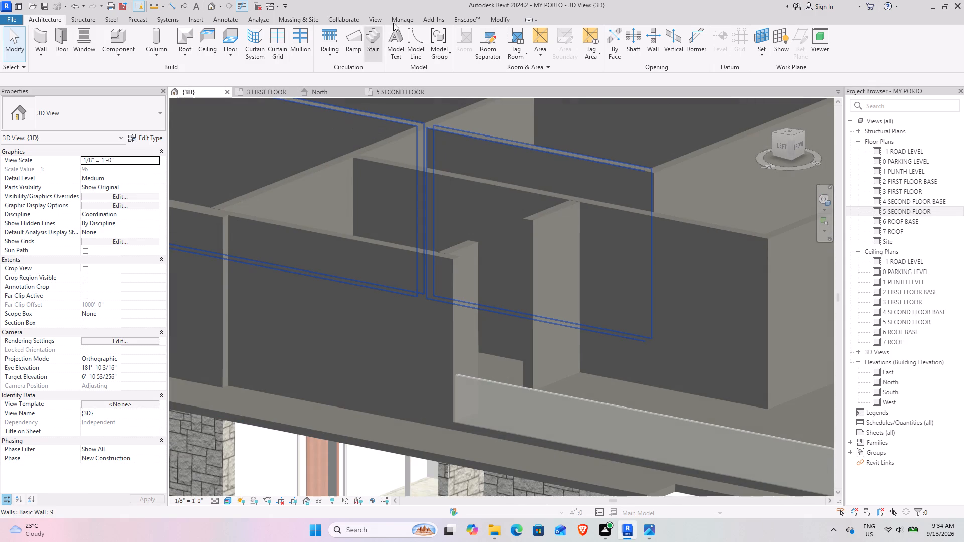
click(284, 41)
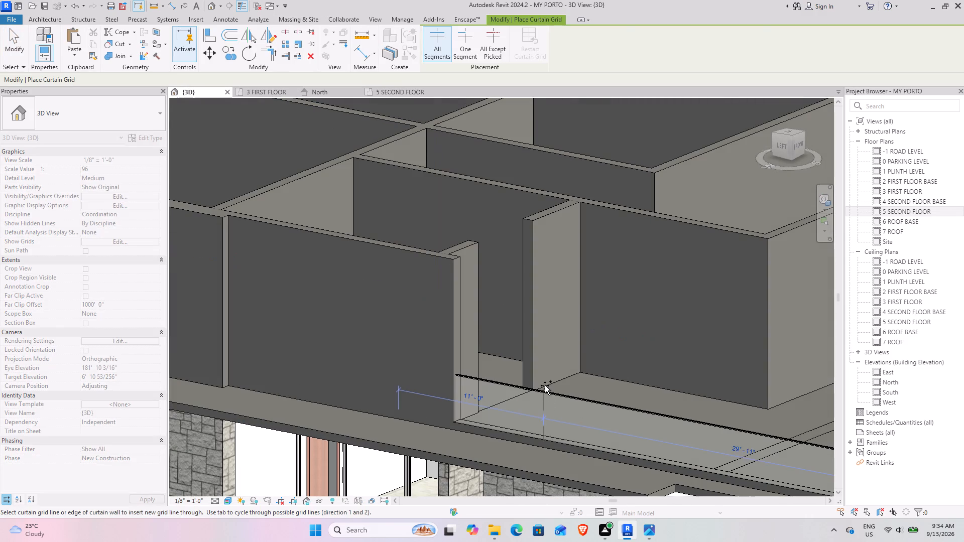
middle_drag(689, 419, 375, 264)
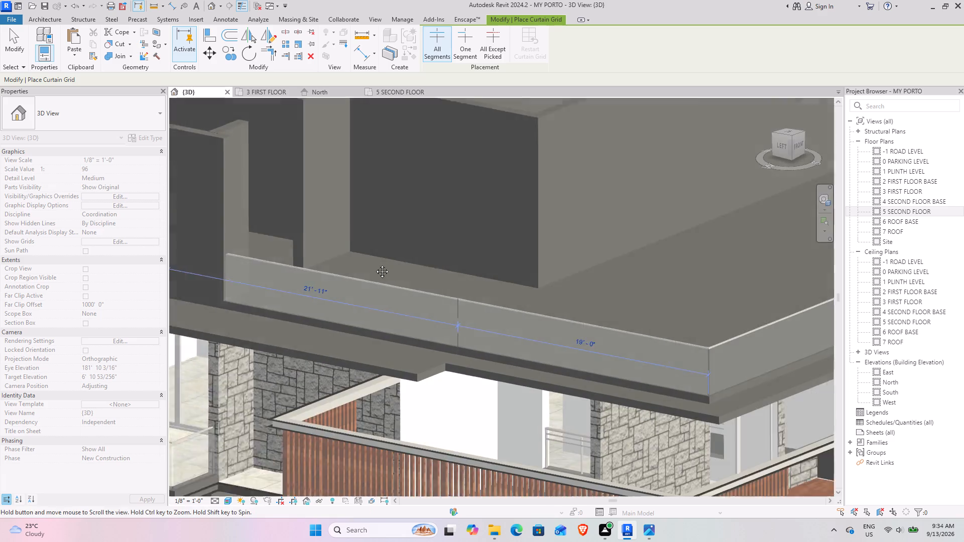
middle_drag(375, 264, 331, 248)
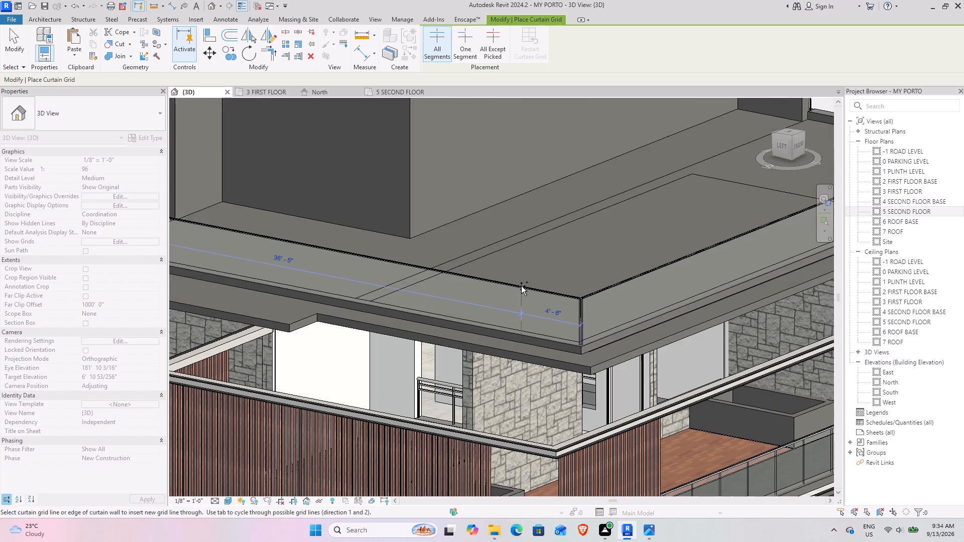
click(527, 289)
click(2, 47)
click(9, 47)
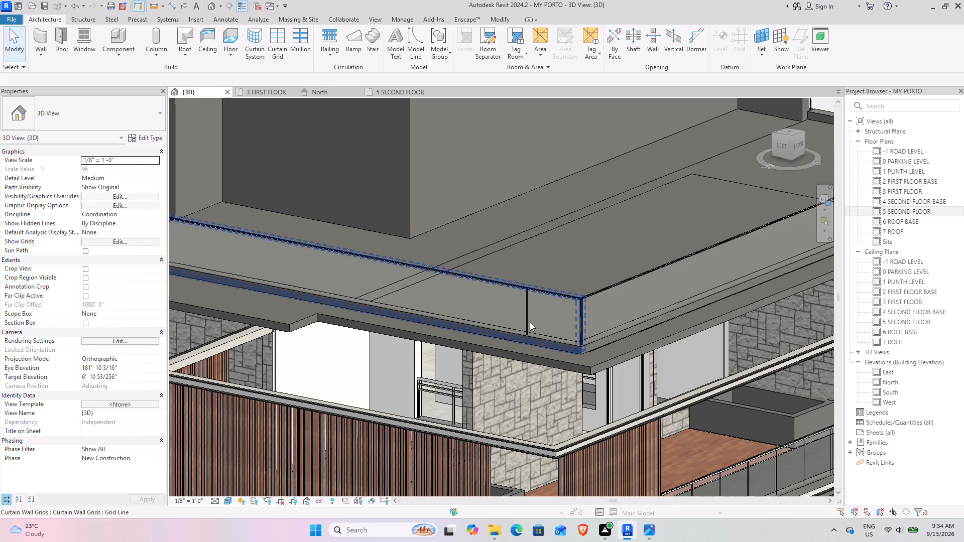
Copy the left-side glass railing's vertical grid line repeatedly along its full length, at about 4'-9" spacing.
click(526, 321)
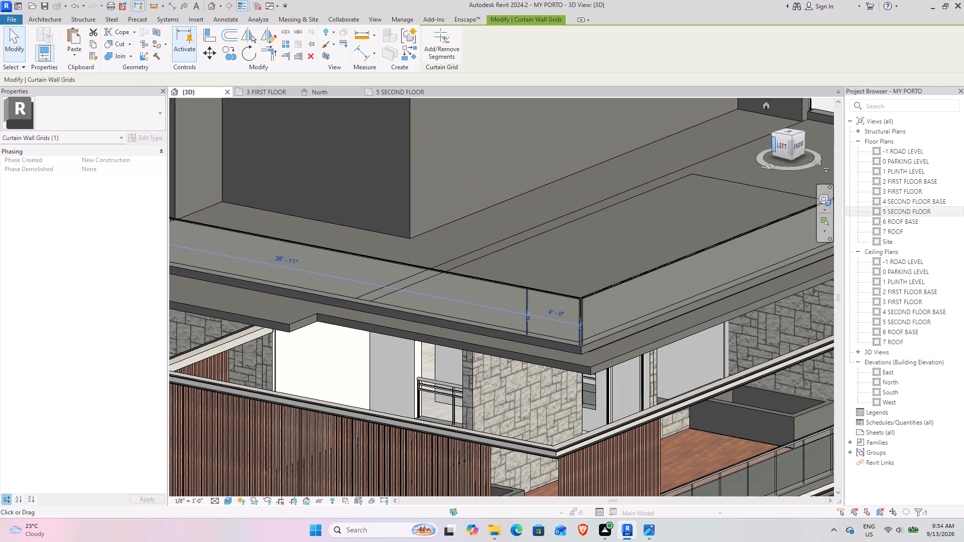
click(784, 146)
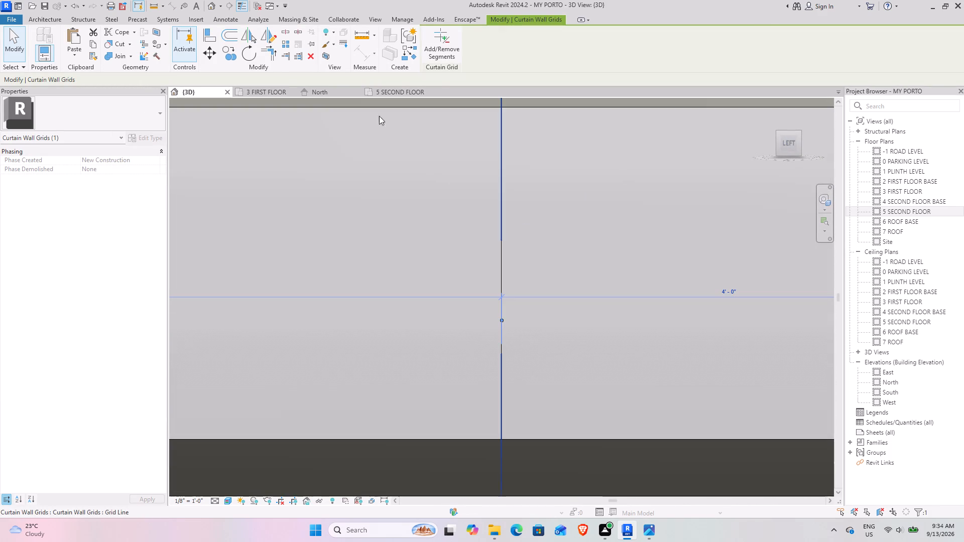
click(238, 52)
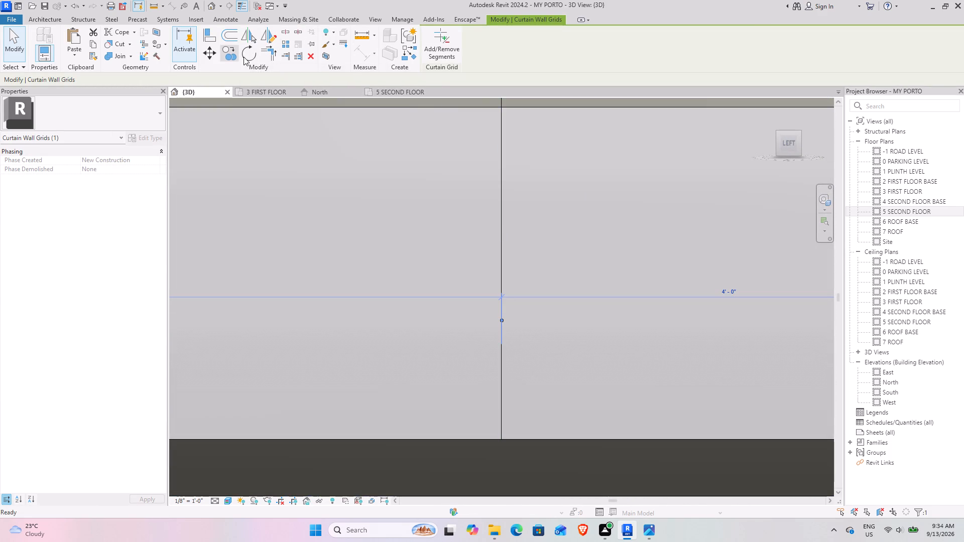
scroll(486, 216, down, 5)
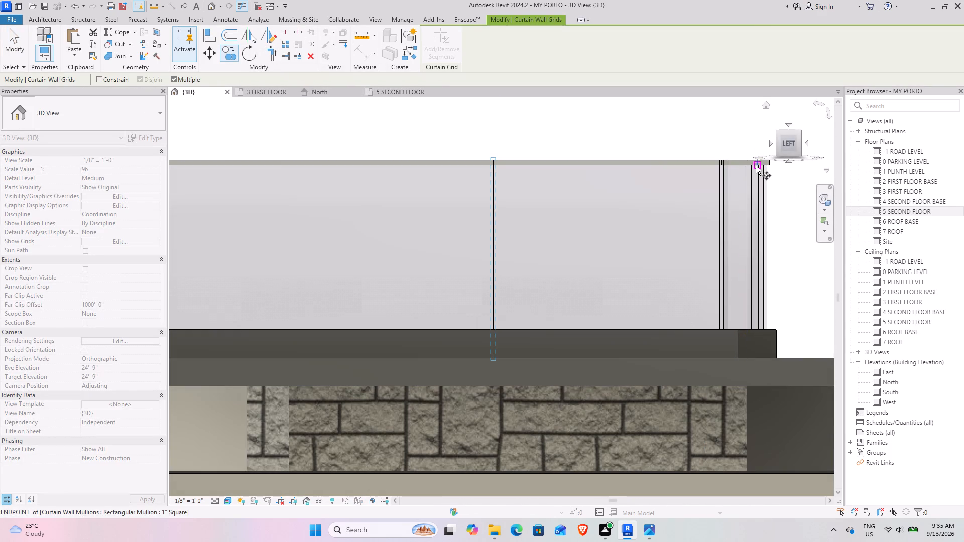
scroll(704, 178, down, 3)
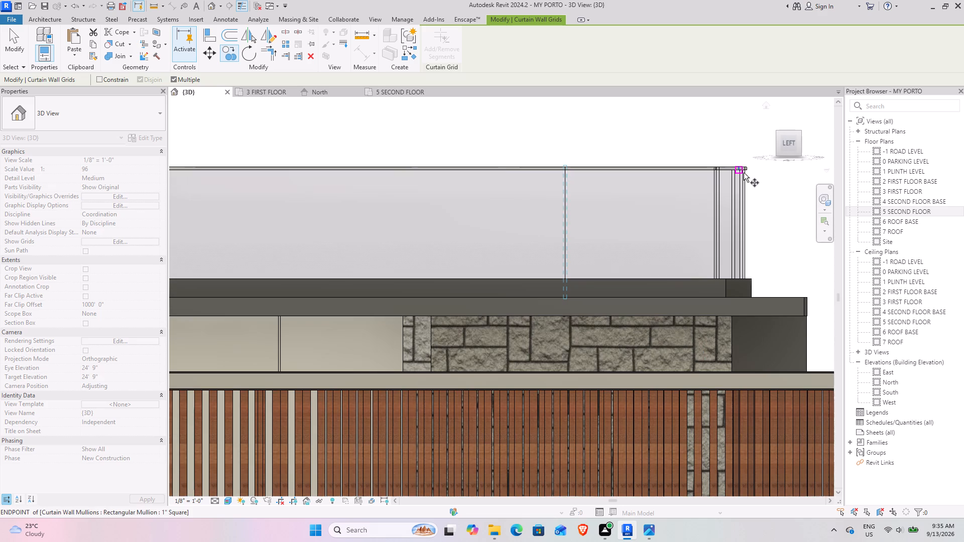
click(744, 172)
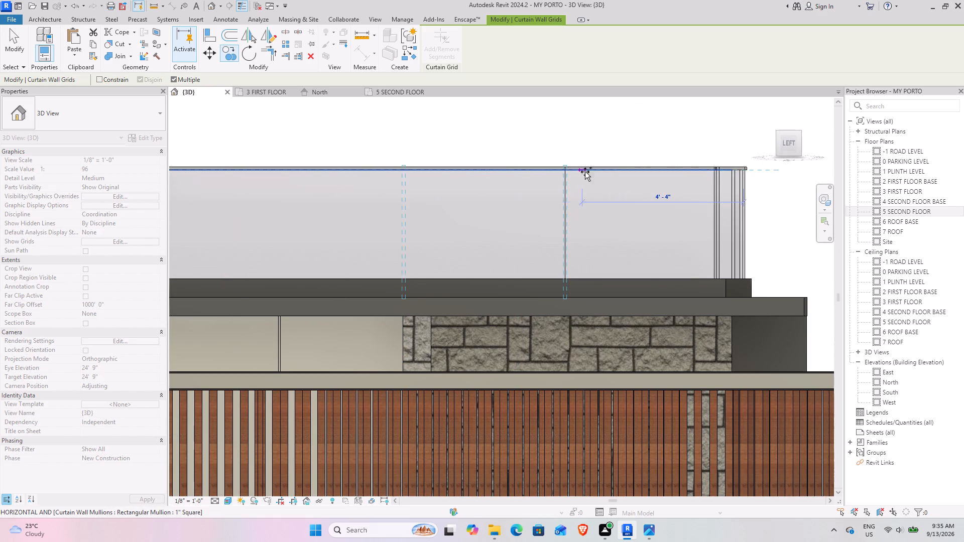
click(567, 169)
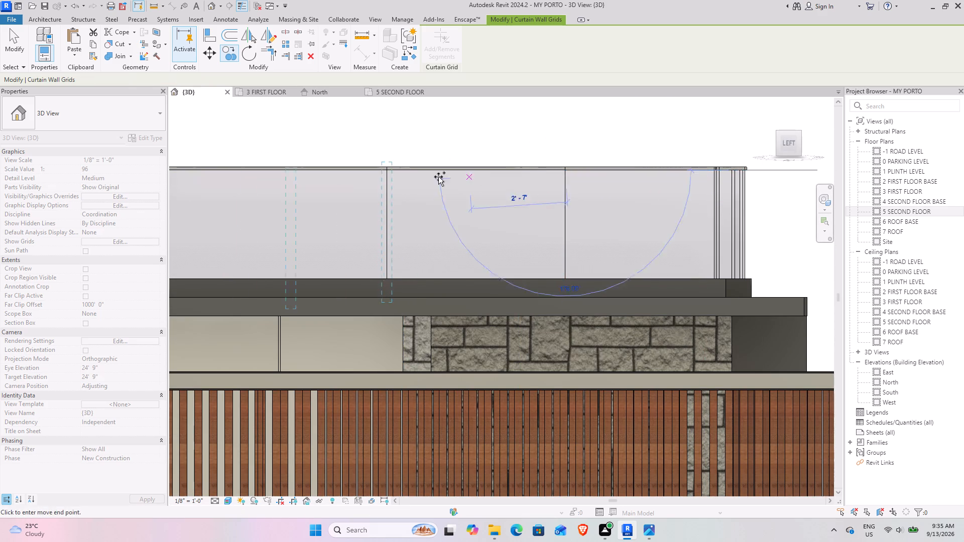
middle_drag(426, 182, 704, 235)
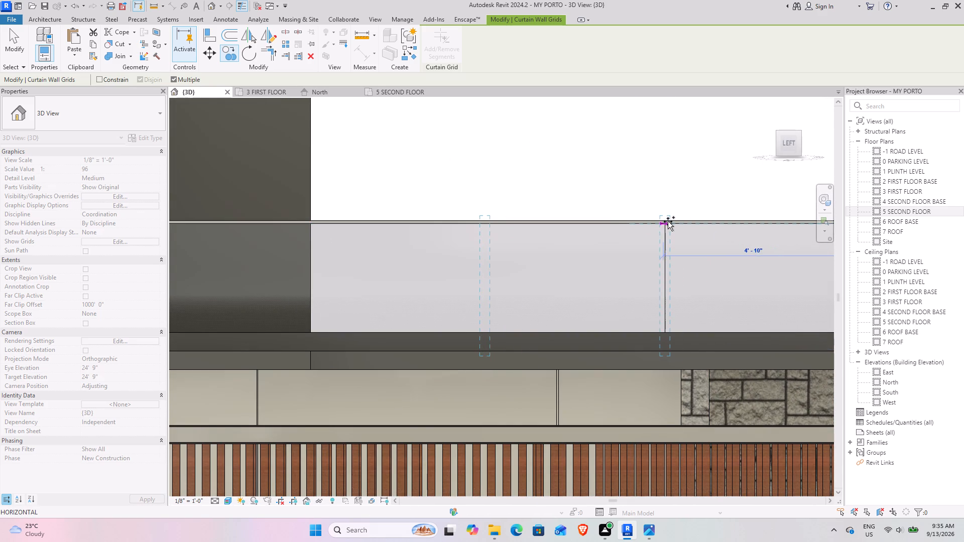
click(668, 221)
click(489, 218)
middle_drag(450, 213, 689, 228)
click(548, 239)
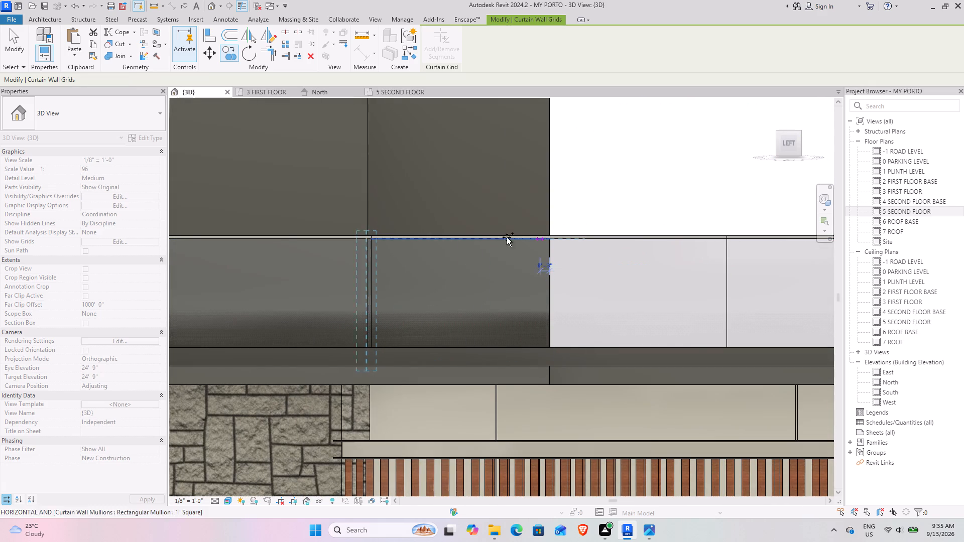
click(371, 237)
middle_drag(381, 238, 766, 257)
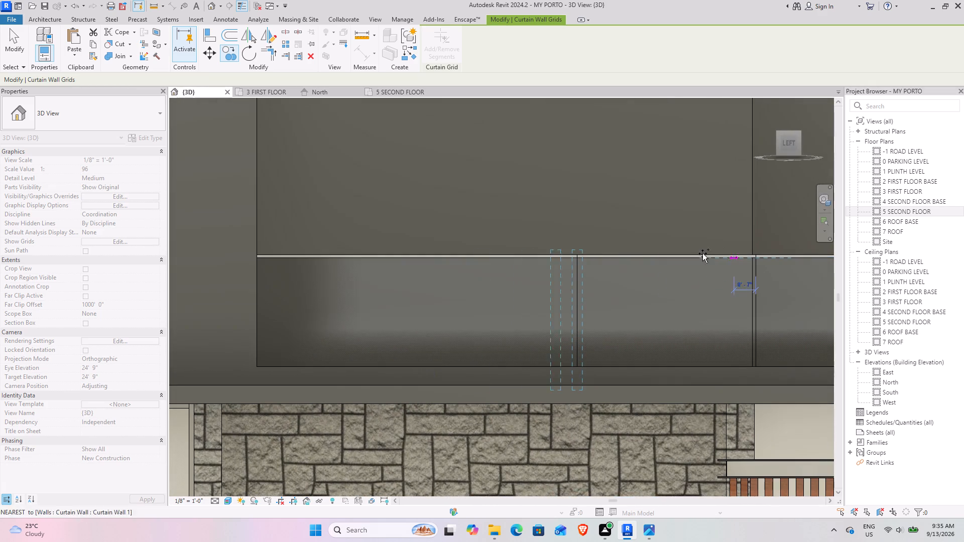
click(576, 259)
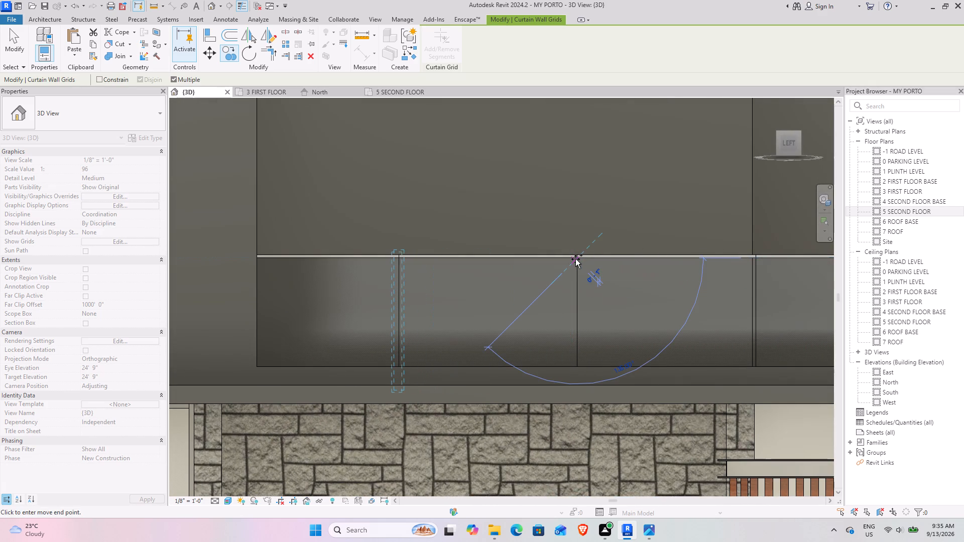
key(Escape)
key(Escape)
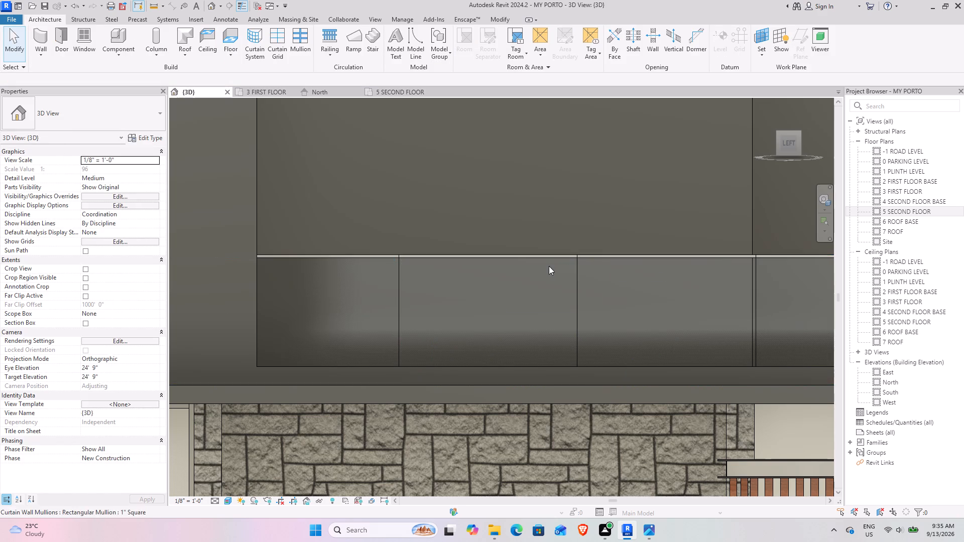
Place a vertical curtain grid line on the terrace's front glass railing, 4'-0" from its left corner.
scroll(563, 278, down, 9)
middle_drag(629, 292, 459, 356)
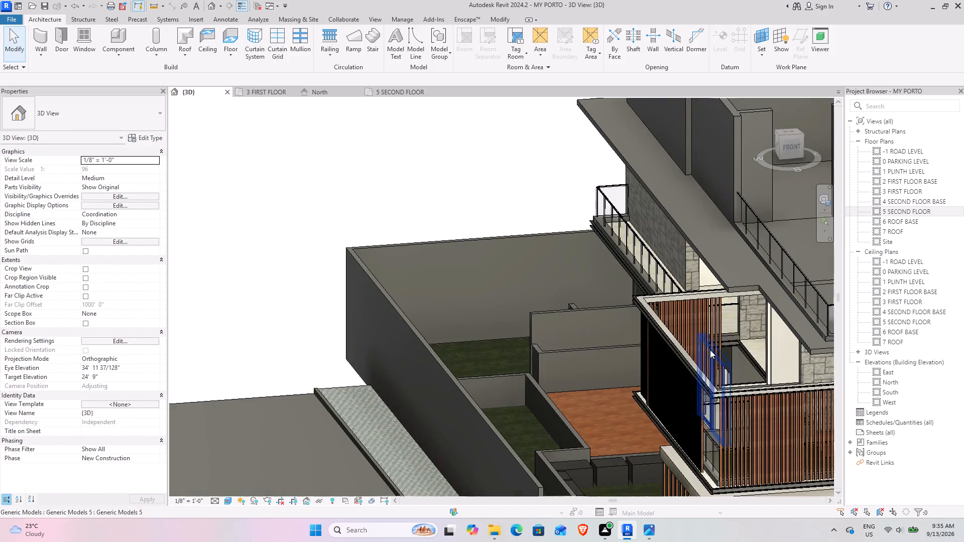
middle_drag(702, 347, 372, 336)
shift+middle_drag(524, 370, 577, 314)
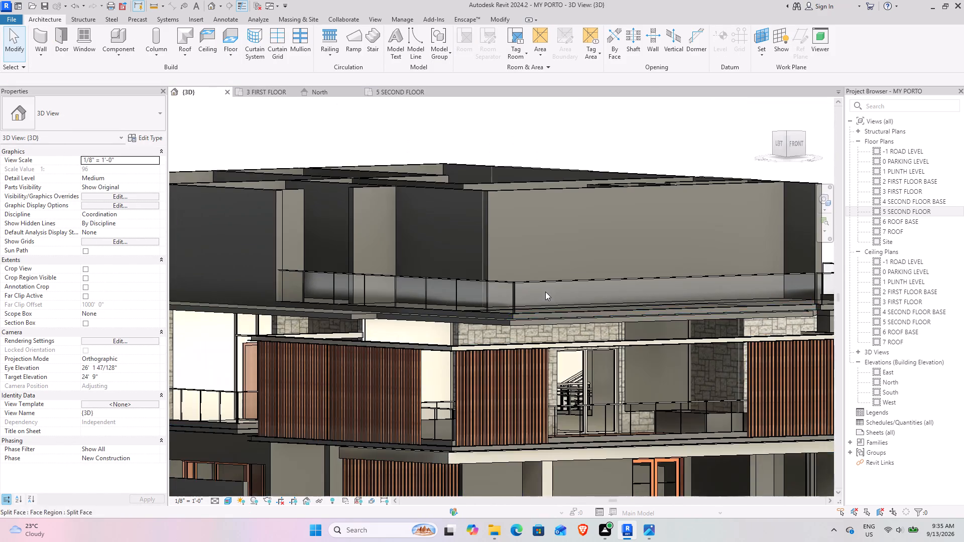
scroll(542, 287, up, 4)
shift+middle_drag(540, 371, 491, 390)
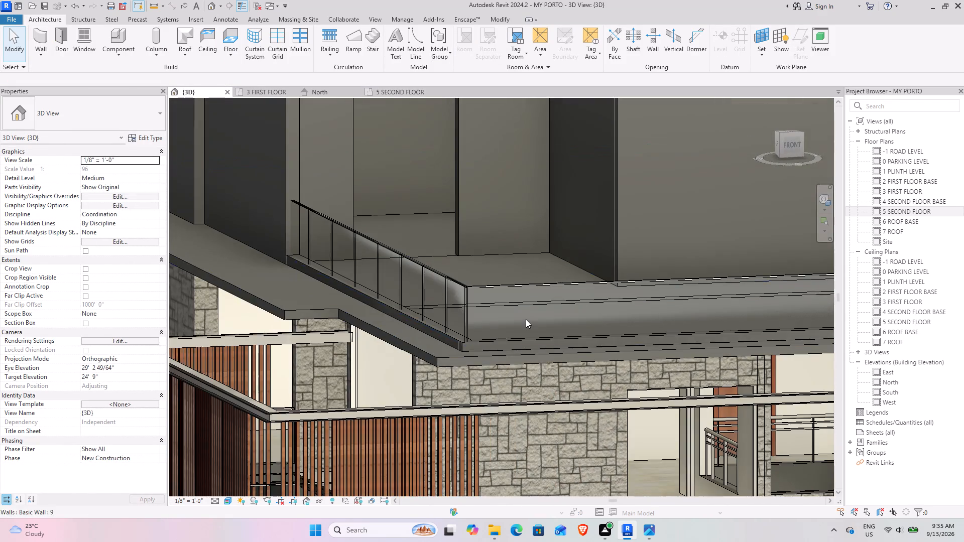
scroll(526, 319, up, 4)
shift+middle_drag(524, 347, 495, 344)
shift+scroll(518, 347, up, 1)
middle_drag(508, 343, 362, 341)
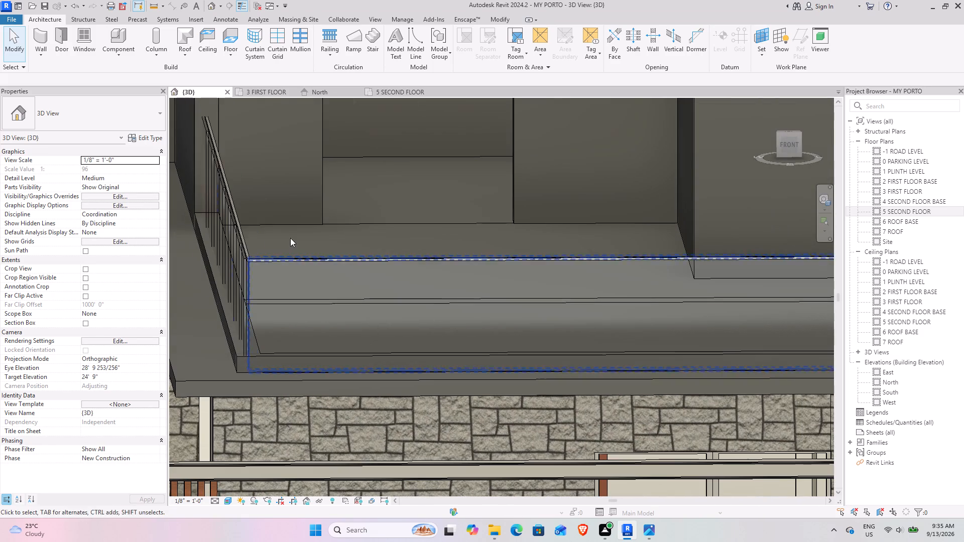
click(270, 41)
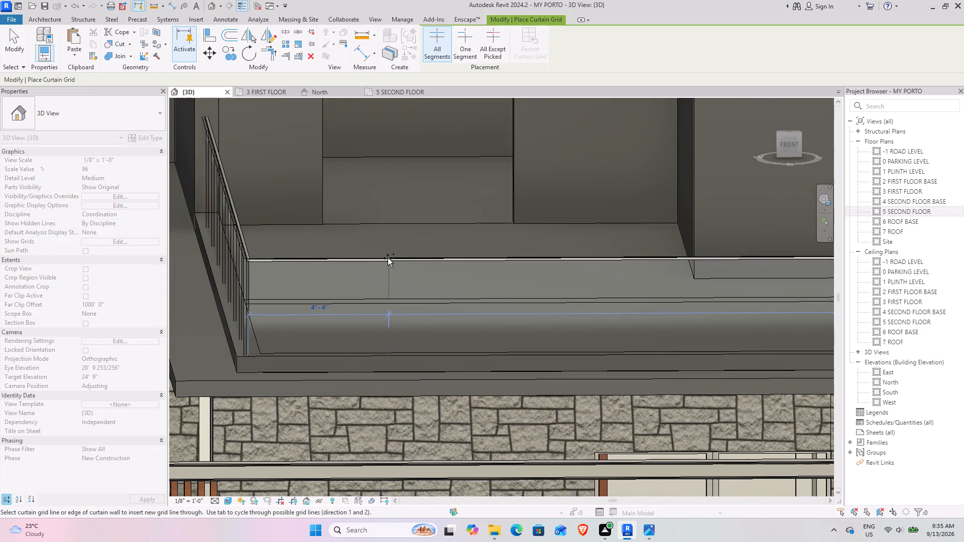
click(379, 257)
click(19, 55)
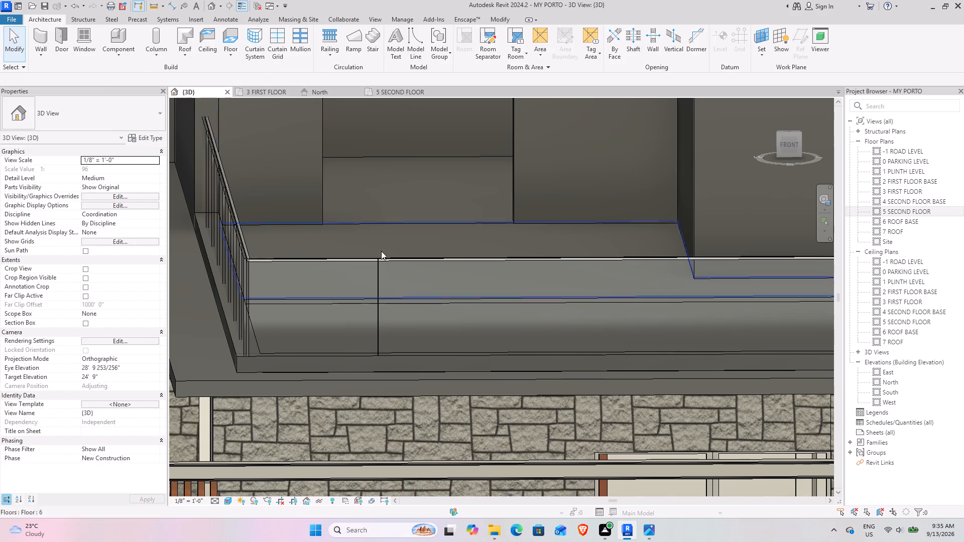
Copy the front railing's grid line repeatedly along the glass toward its right end, at about 4'-0" spacing.
click(376, 300)
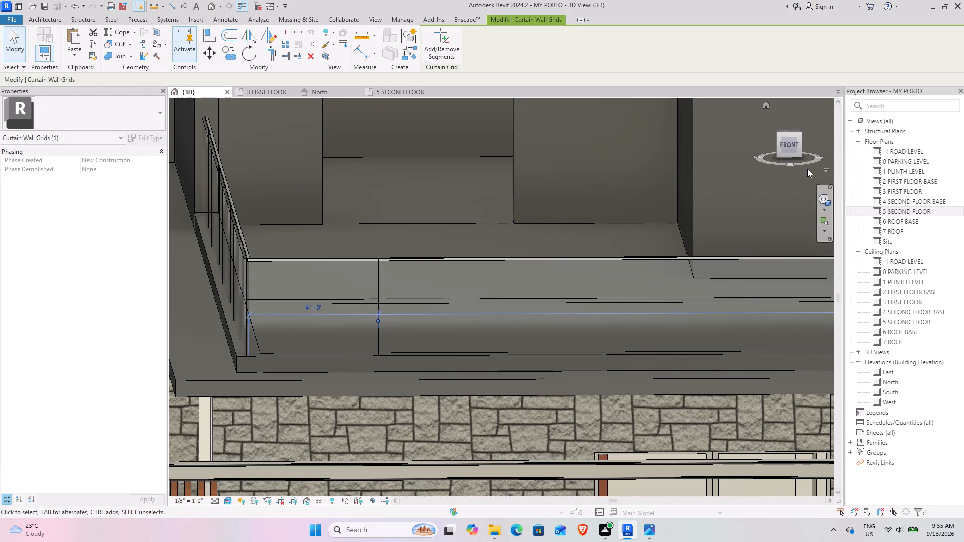
click(782, 144)
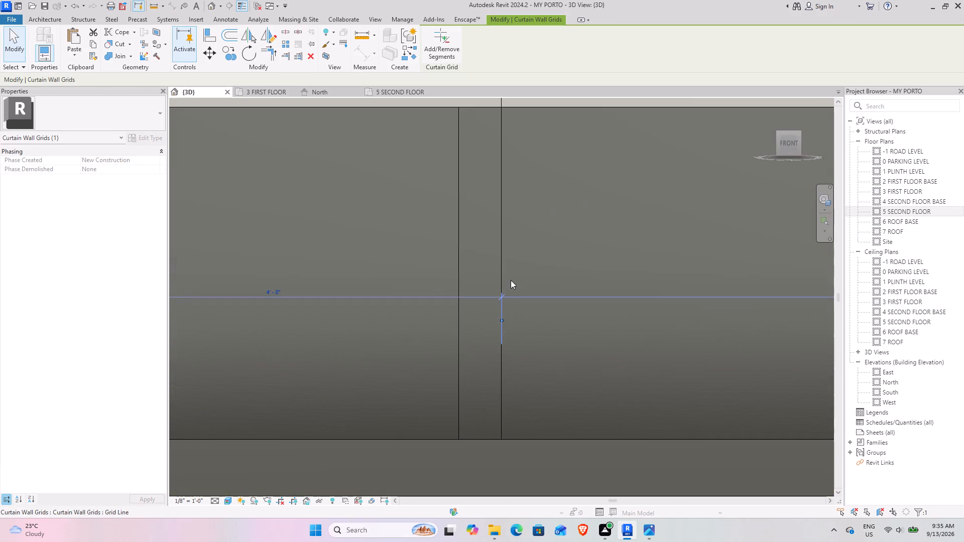
scroll(510, 288, down, 5)
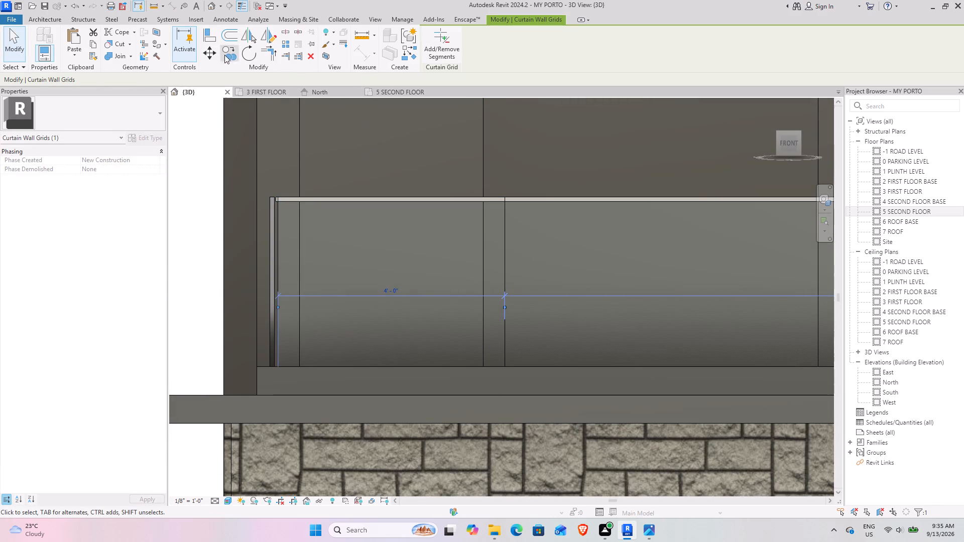
click(230, 55)
click(279, 202)
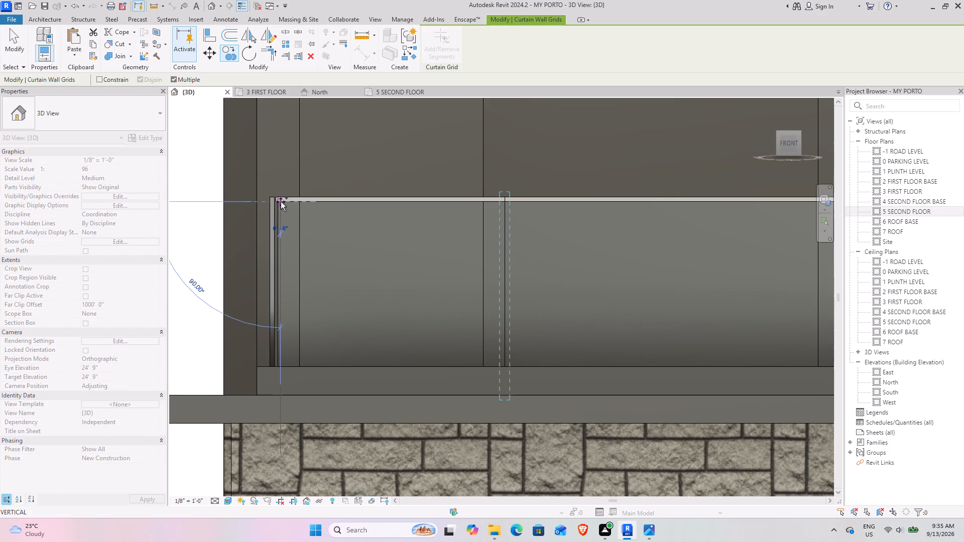
click(507, 201)
middle_drag(665, 232, 283, 263)
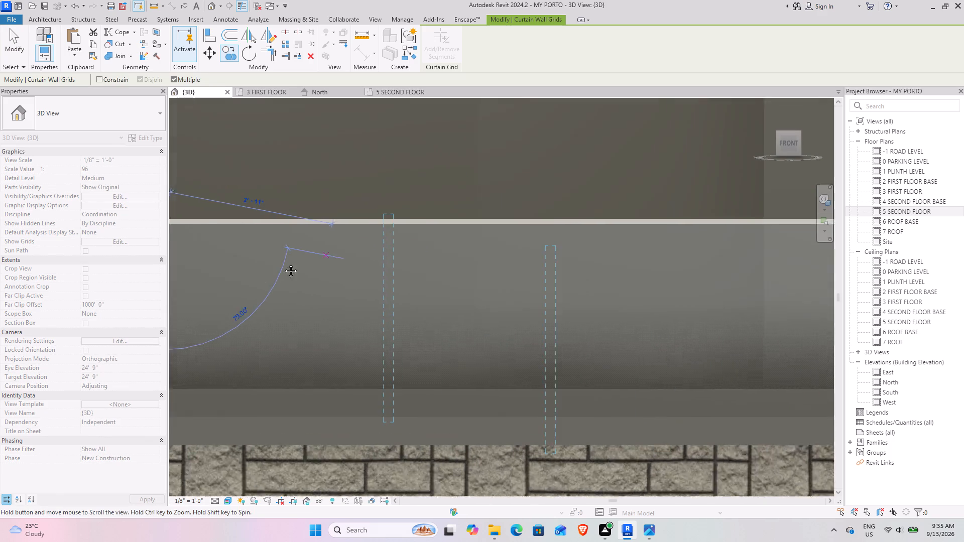
middle_drag(283, 263, 229, 264)
click(292, 232)
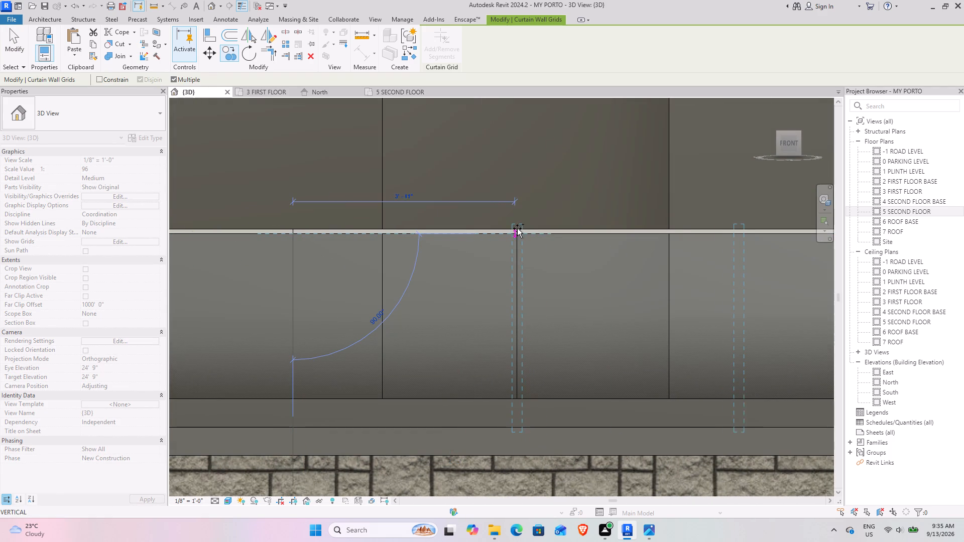
click(517, 230)
middle_drag(645, 229, 219, 225)
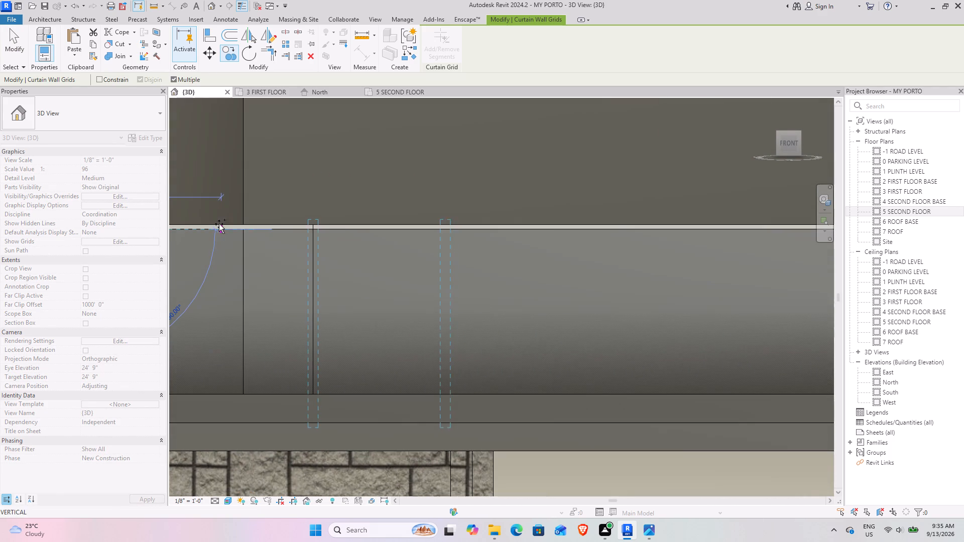
click(311, 226)
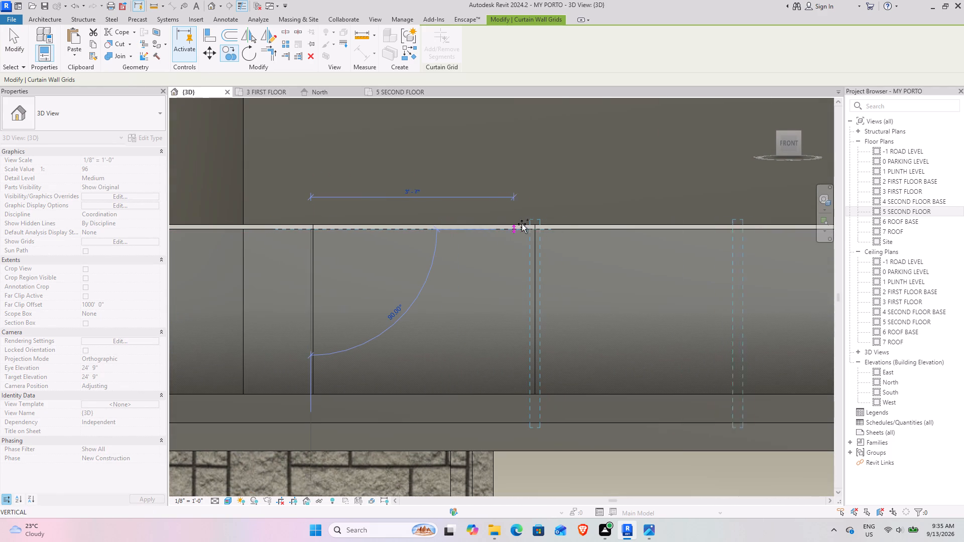
click(534, 225)
middle_drag(596, 239, 71, 220)
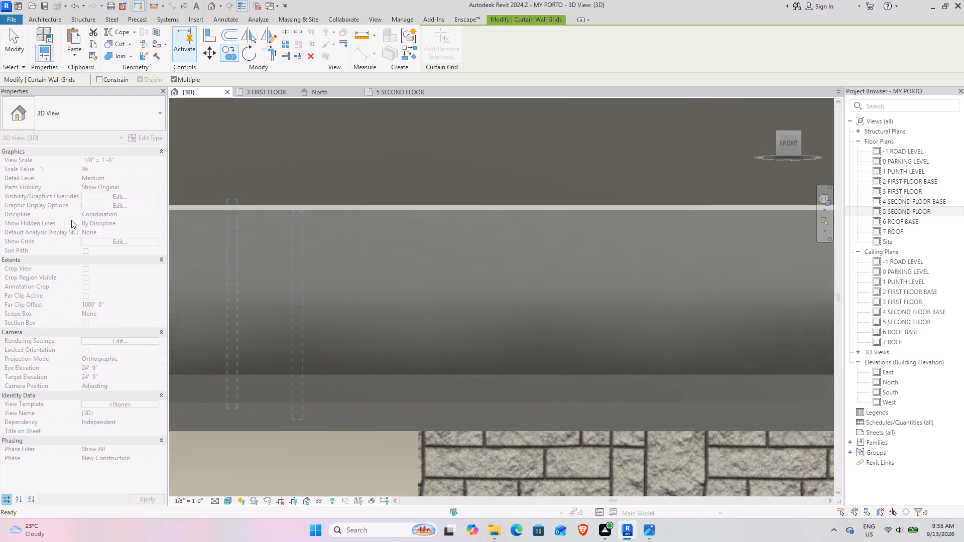
click(230, 205)
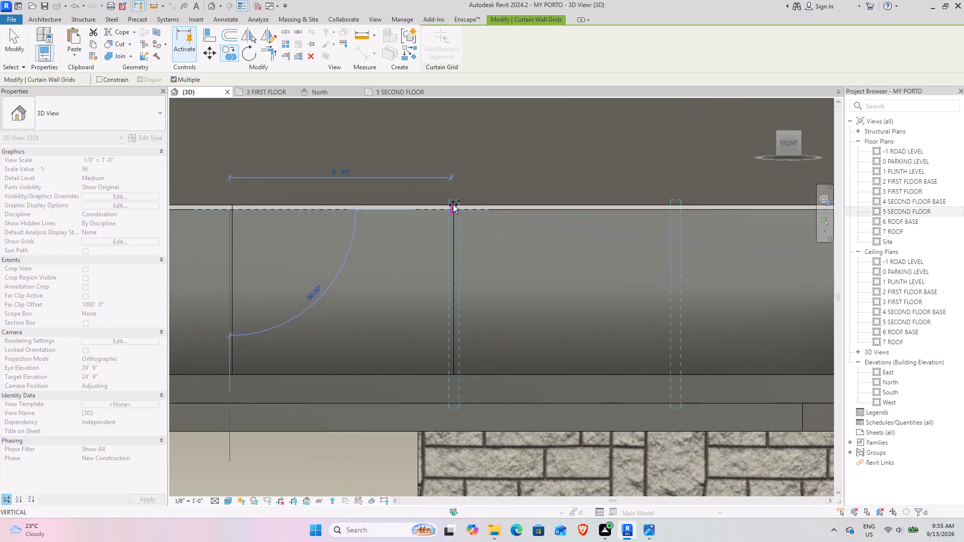
click(453, 205)
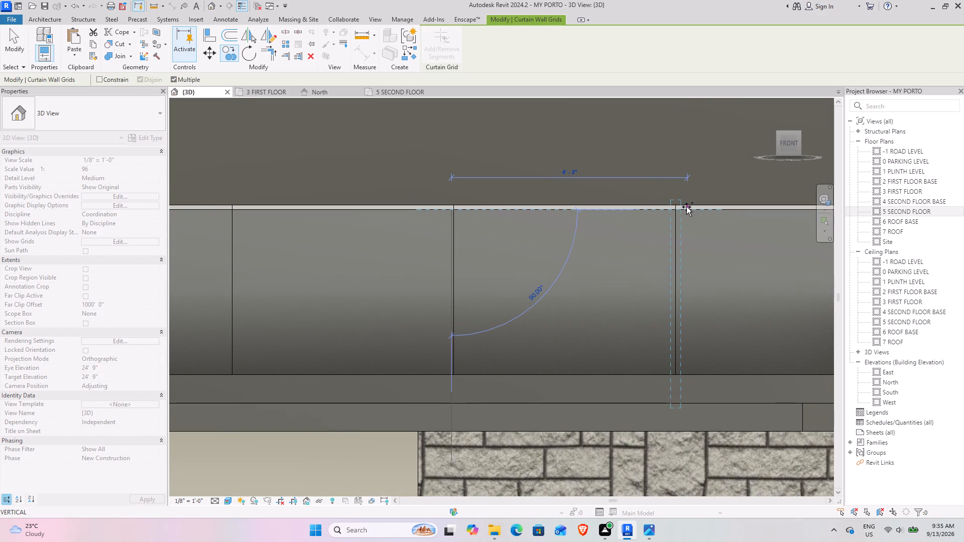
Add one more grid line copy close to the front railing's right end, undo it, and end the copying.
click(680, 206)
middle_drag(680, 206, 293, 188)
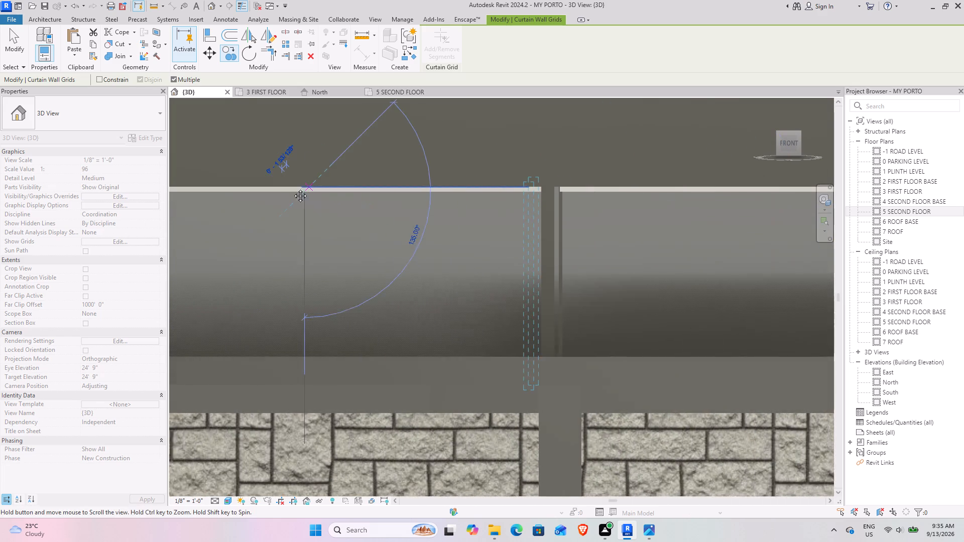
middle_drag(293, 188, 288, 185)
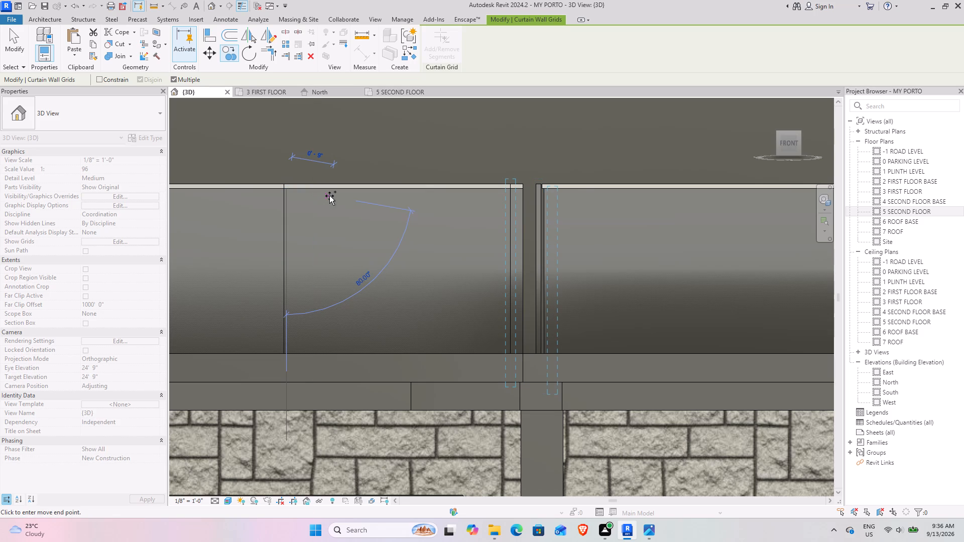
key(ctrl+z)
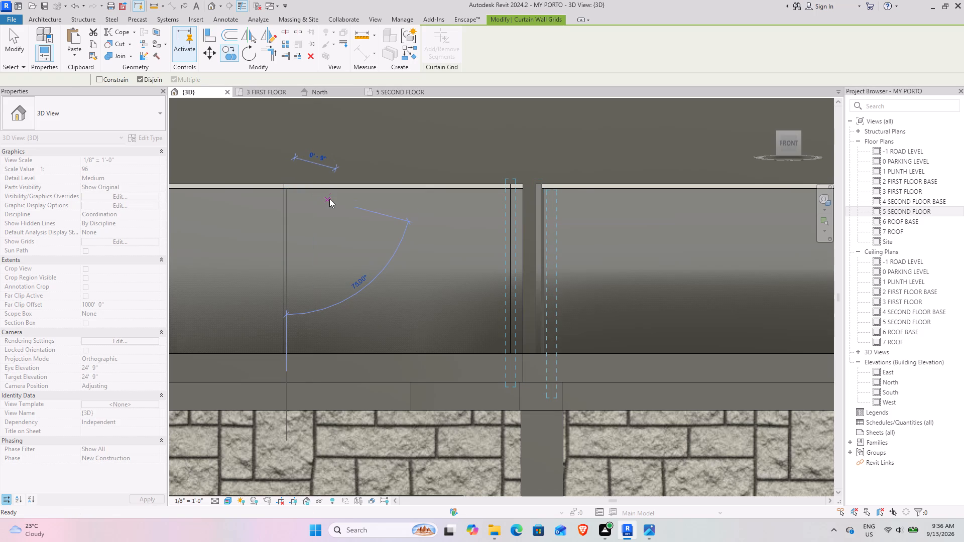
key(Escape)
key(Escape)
Divide the short front railing beyond the jog with three vertical grid lines: at 4'-3", 3'-11" further, and midway along the remainder.
scroll(577, 254, down, 2)
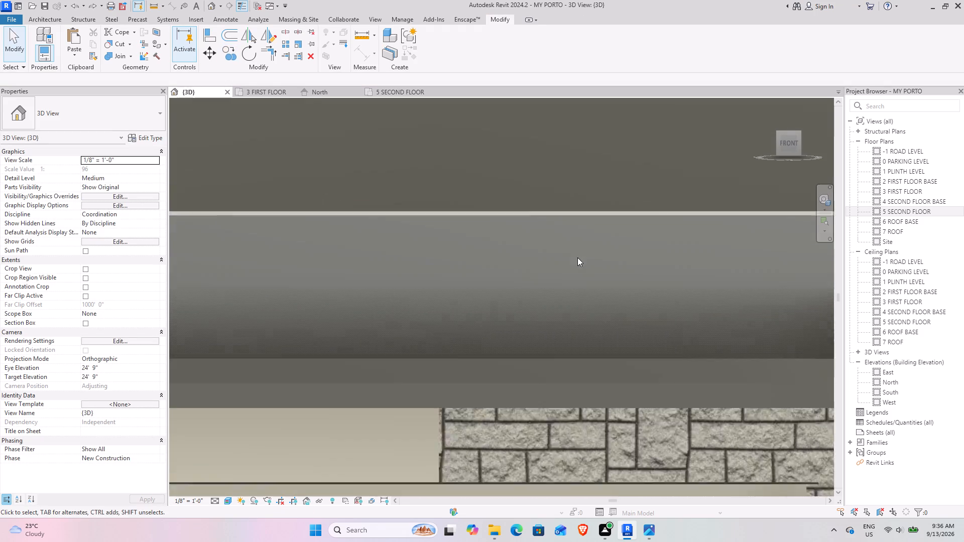
scroll(577, 257, down, 3)
middle_drag(685, 278, 456, 278)
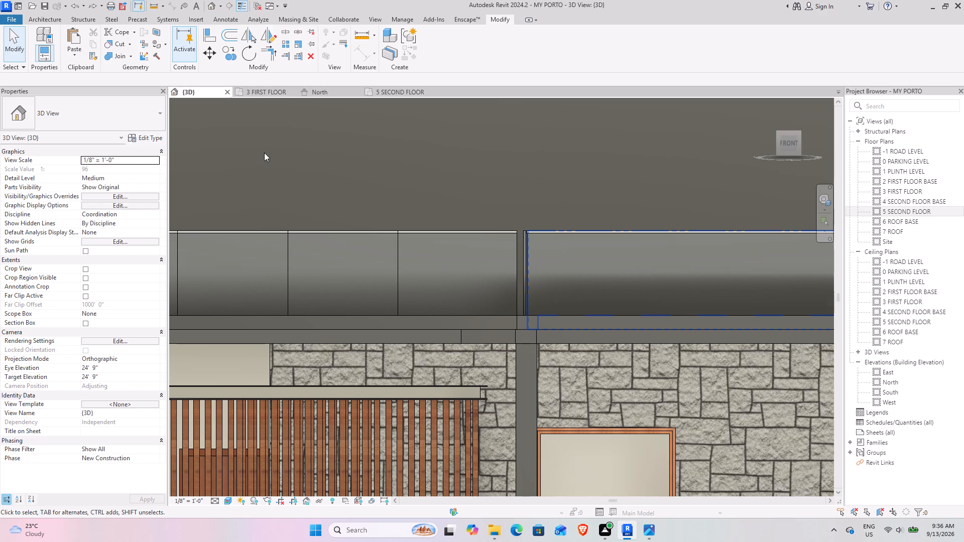
shift+middle_drag(302, 185, 361, 258)
middle_drag(352, 212, 389, 445)
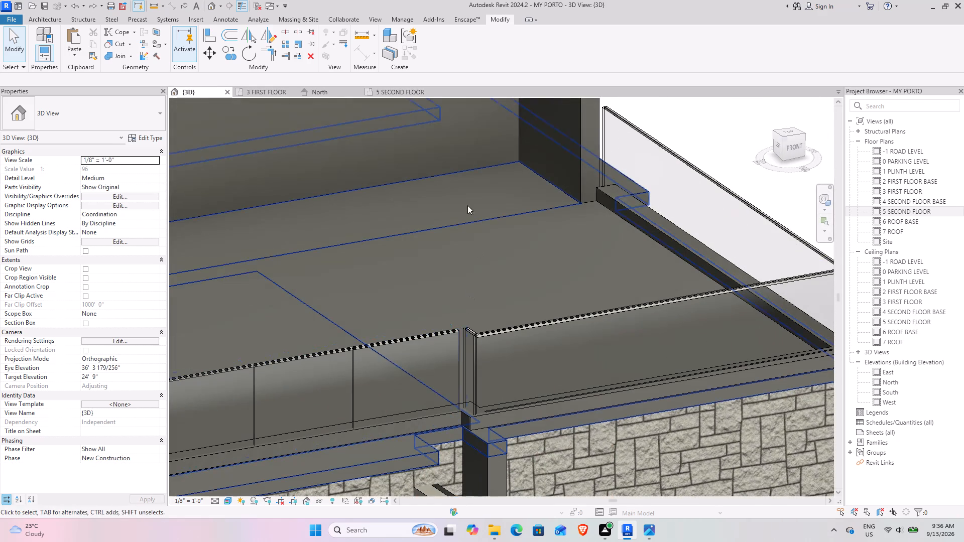
click(45, 22)
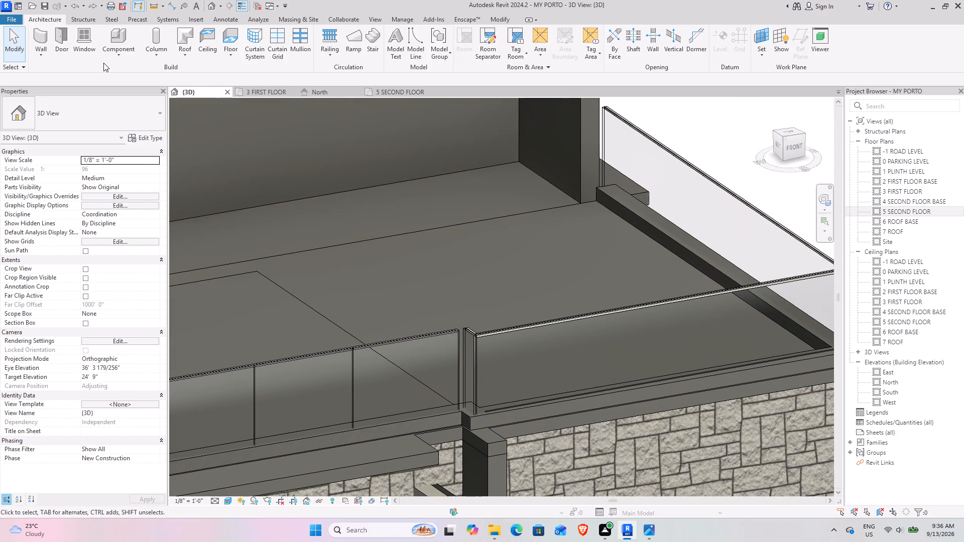
click(278, 43)
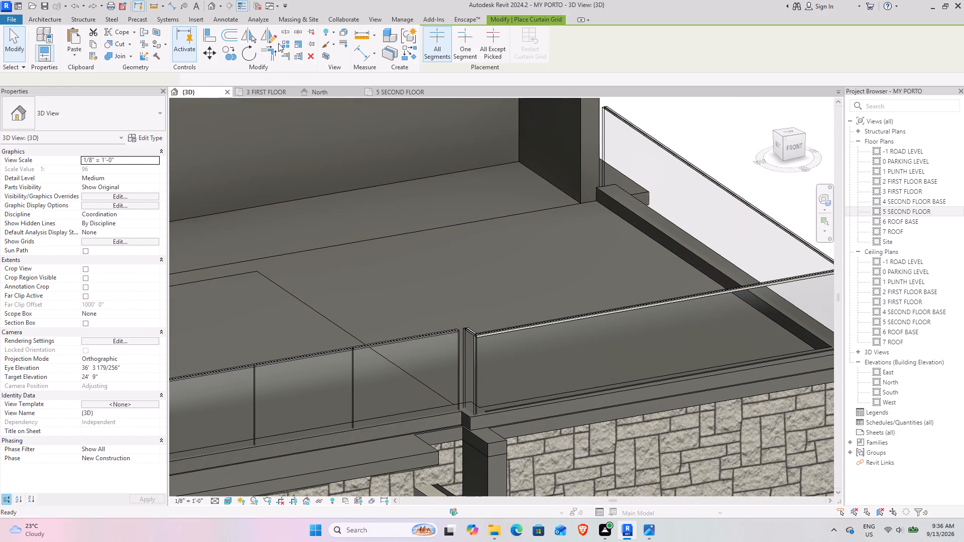
click(584, 319)
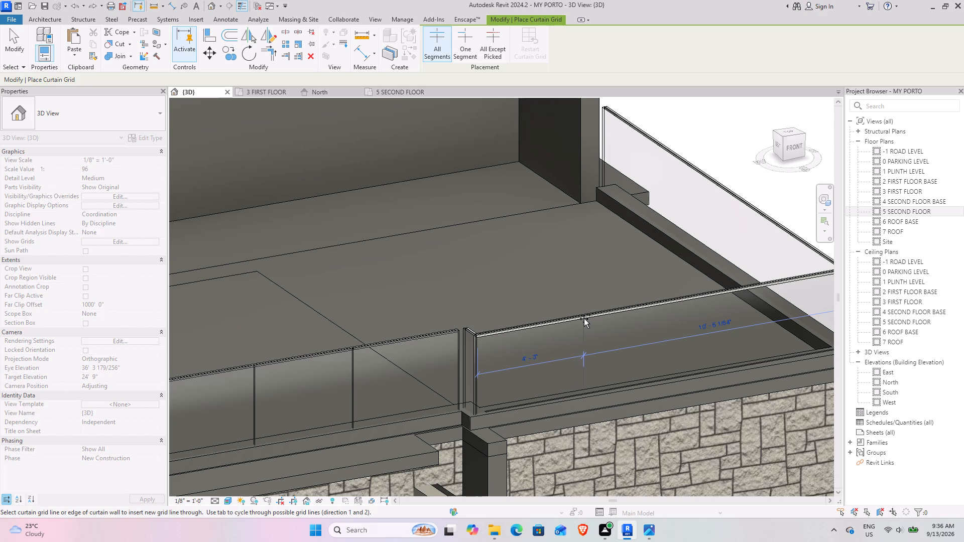
middle_drag(722, 288, 561, 317)
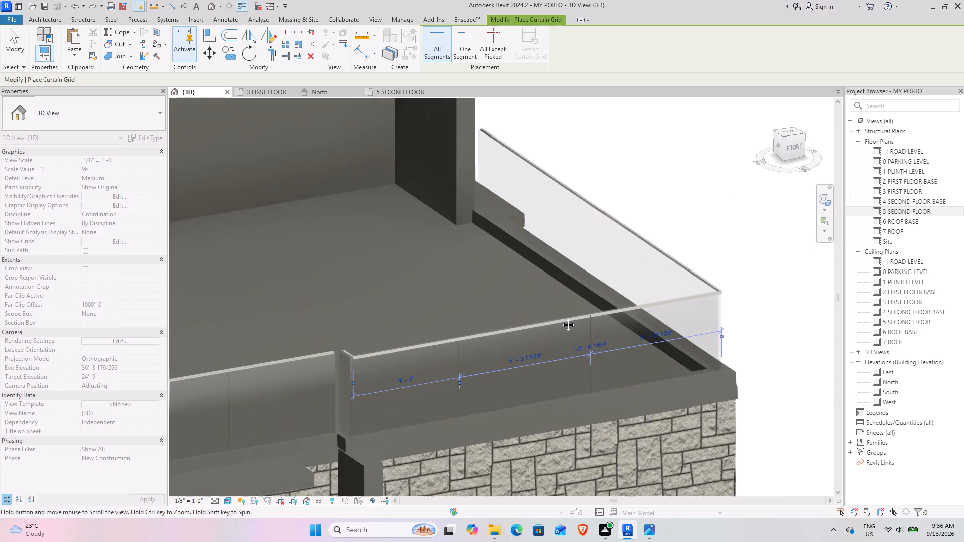
middle_drag(561, 317, 485, 333)
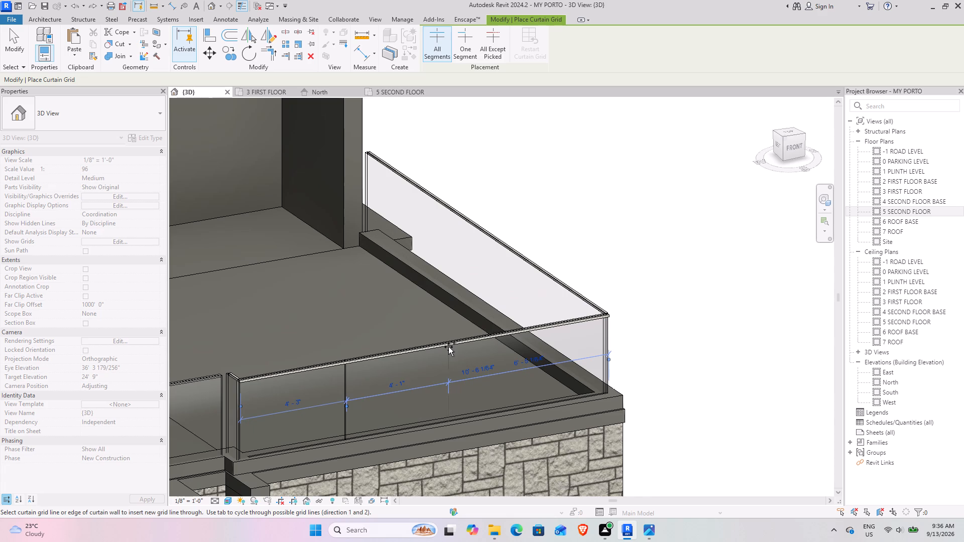
click(446, 348)
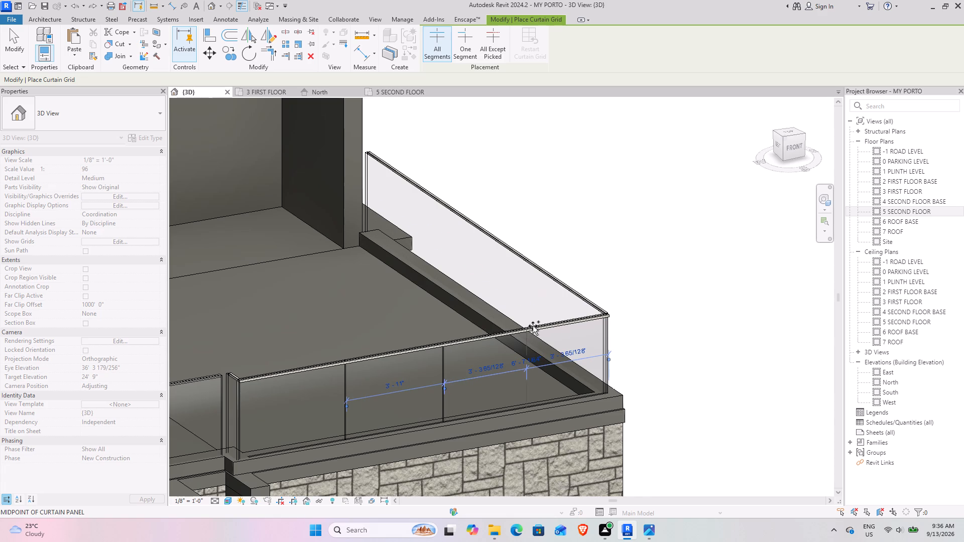
click(533, 326)
Place three vertical curtain grid lines on the right-side glass railing, the first about 4'-4" from the front corner, the others about 4'-9" apart.
shift+middle_drag(577, 325, 364, 320)
click(680, 347)
middle_drag(678, 347, 598, 358)
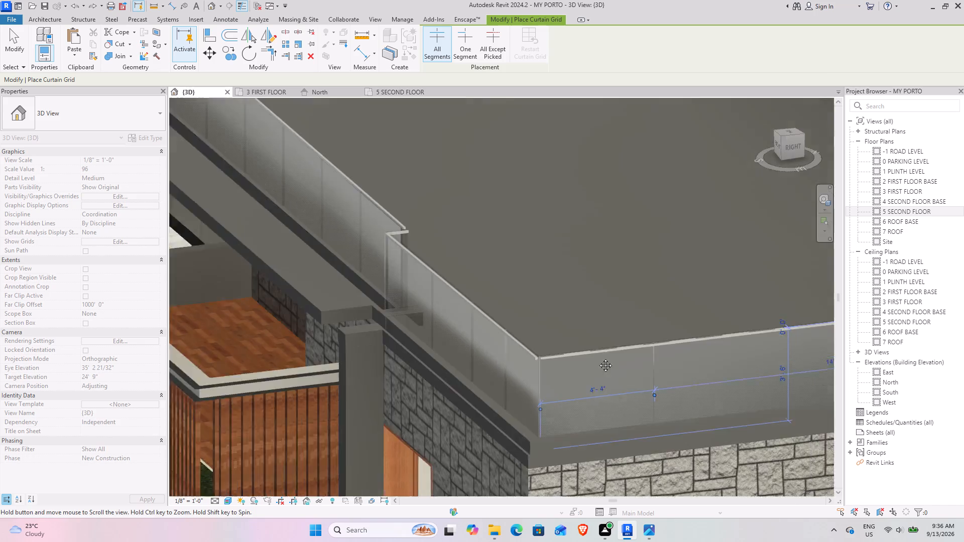
middle_drag(598, 358, 303, 360)
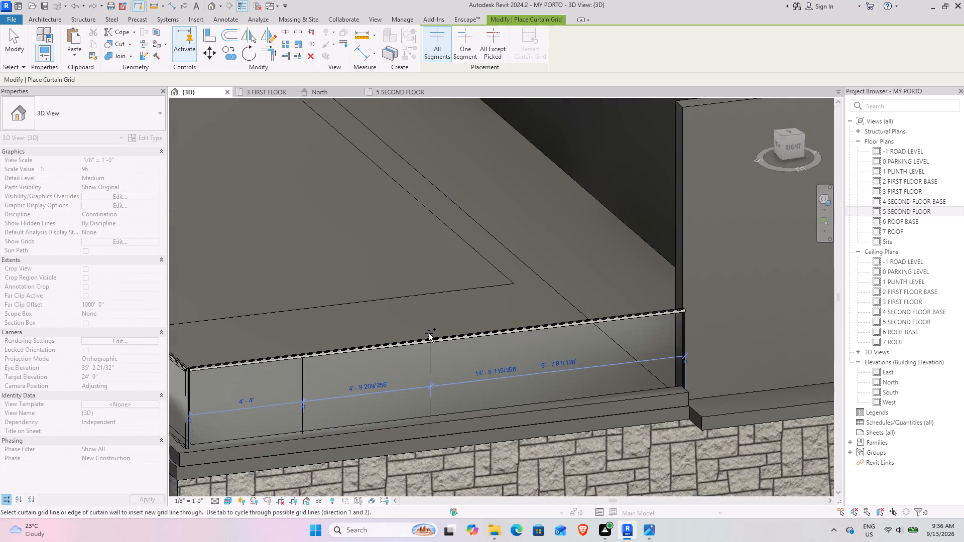
click(429, 333)
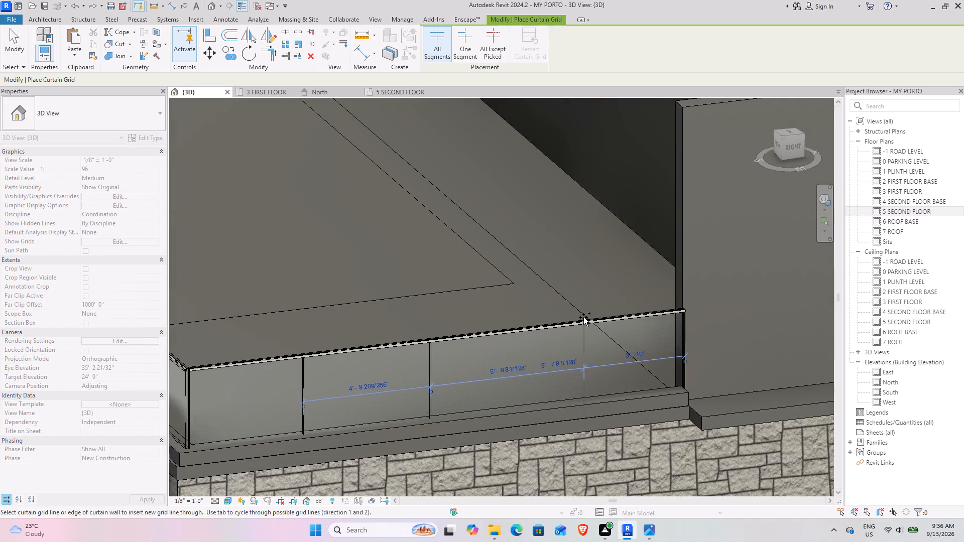
click(558, 323)
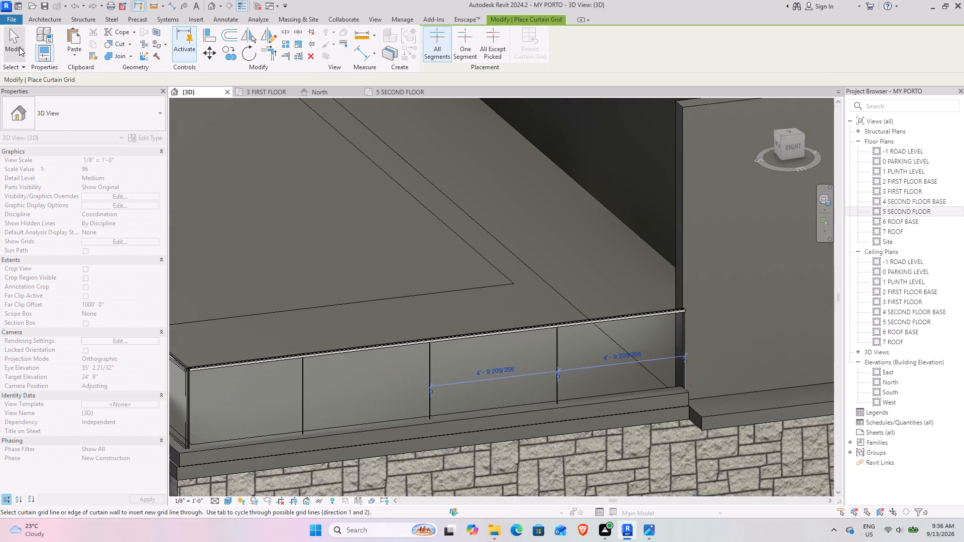
click(19, 46)
Examine the terrace railings and the whole house exterior from the right, left and front sides.
scroll(247, 449, down, 5)
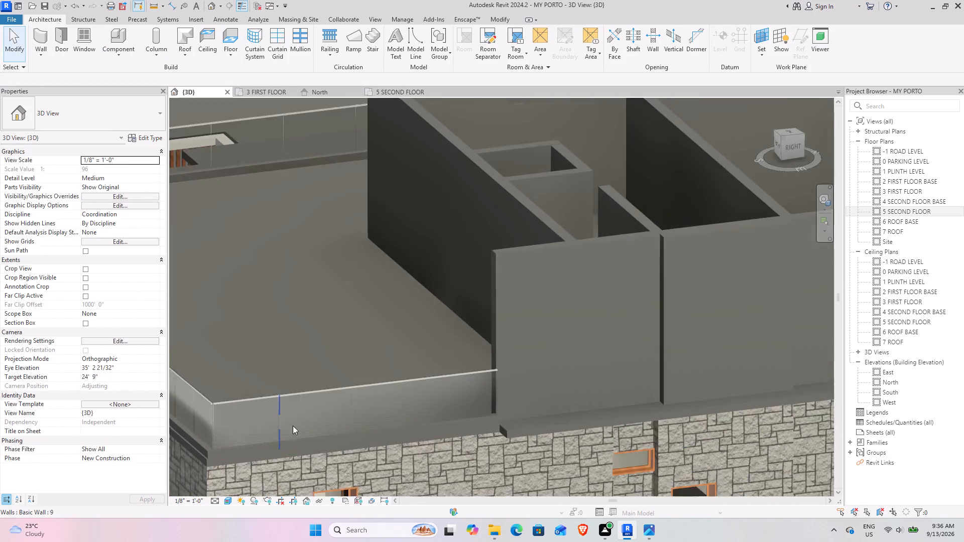
scroll(293, 426, down, 3)
middle_drag(301, 403, 516, 210)
shift+middle_drag(410, 280, 611, 203)
middle_drag(436, 285, 629, 259)
middle_drag(300, 304, 441, 321)
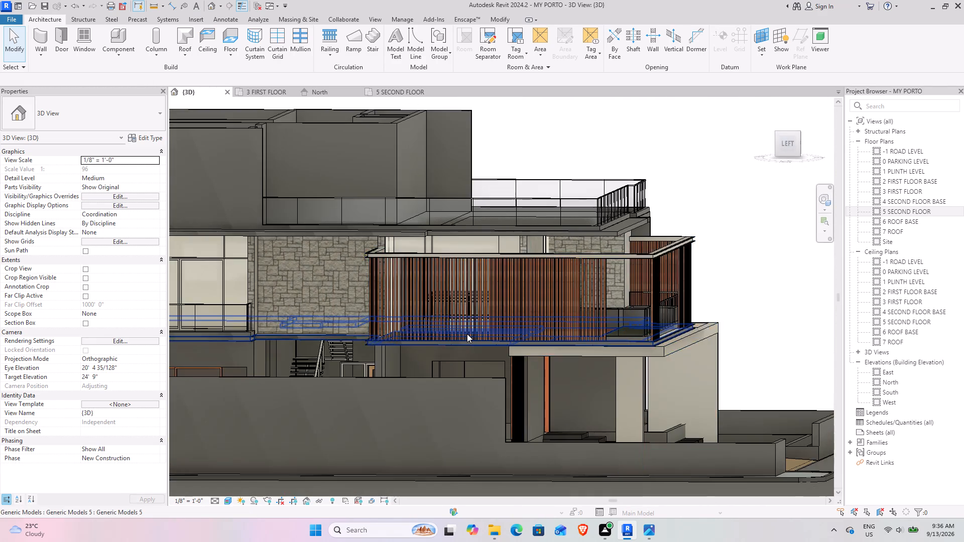
shift+middle_drag(464, 334, 333, 346)
scroll(362, 426, down, 3)
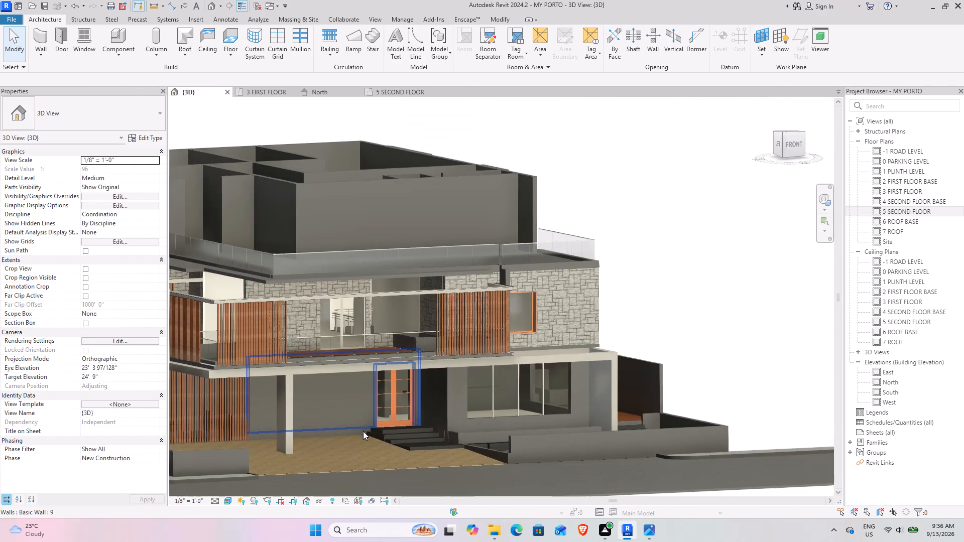
middle_drag(363, 431, 446, 406)
shift+middle_drag(446, 406, 440, 439)
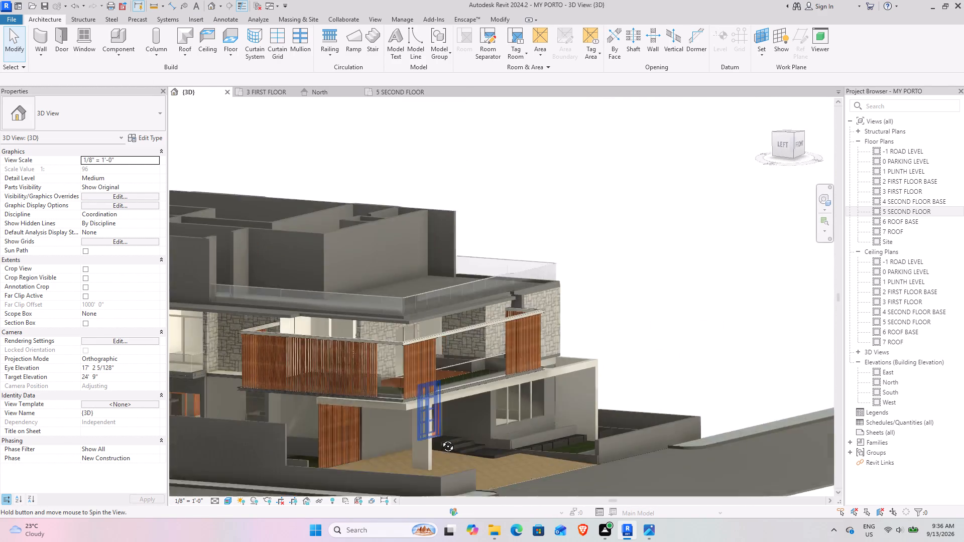
shift+middle_drag(440, 439, 412, 446)
Open the 5 SECOND FLOOR plan and examine the planter strip along the left edge of the terrace lawn.
click(400, 94)
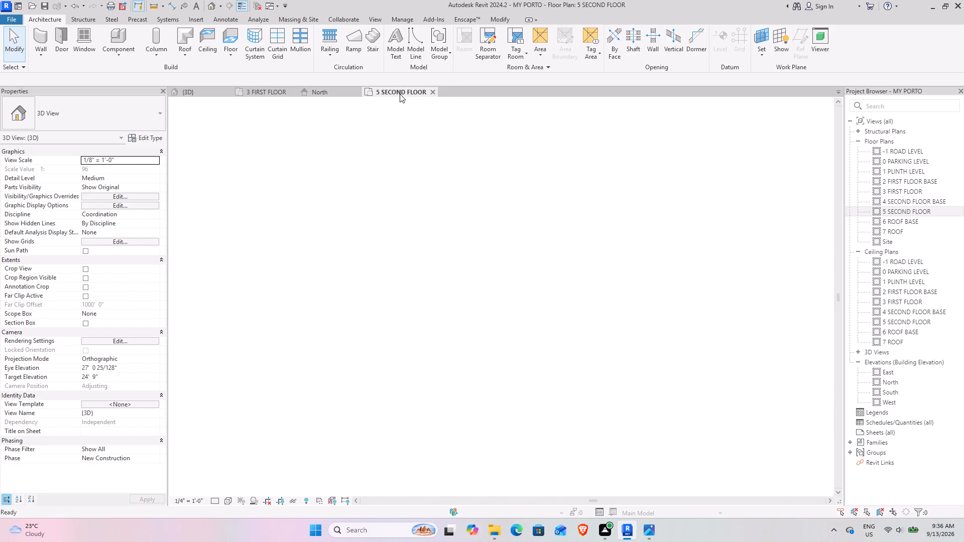
scroll(414, 341, down, 4)
middle_drag(302, 359, 278, 359)
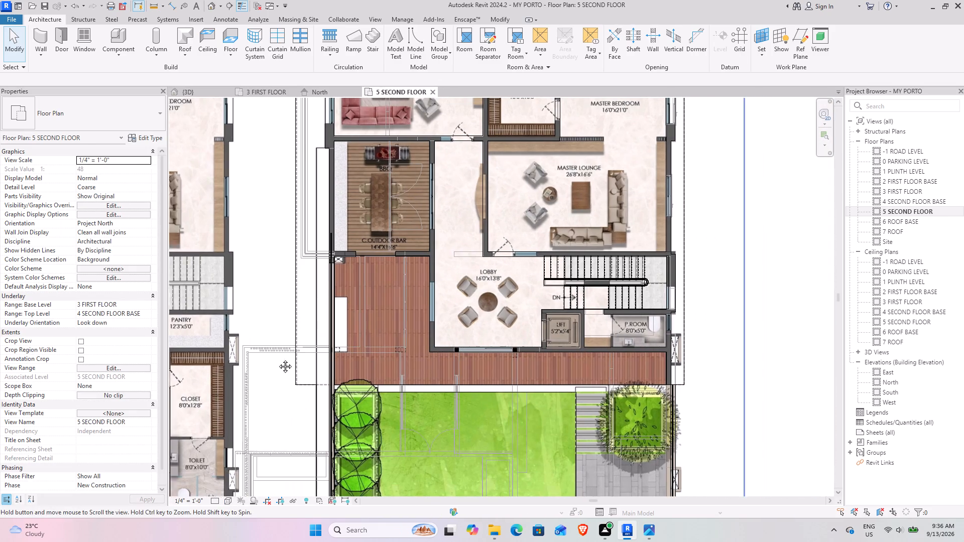
middle_drag(278, 359, 206, 358)
middle_drag(295, 389, 274, 261)
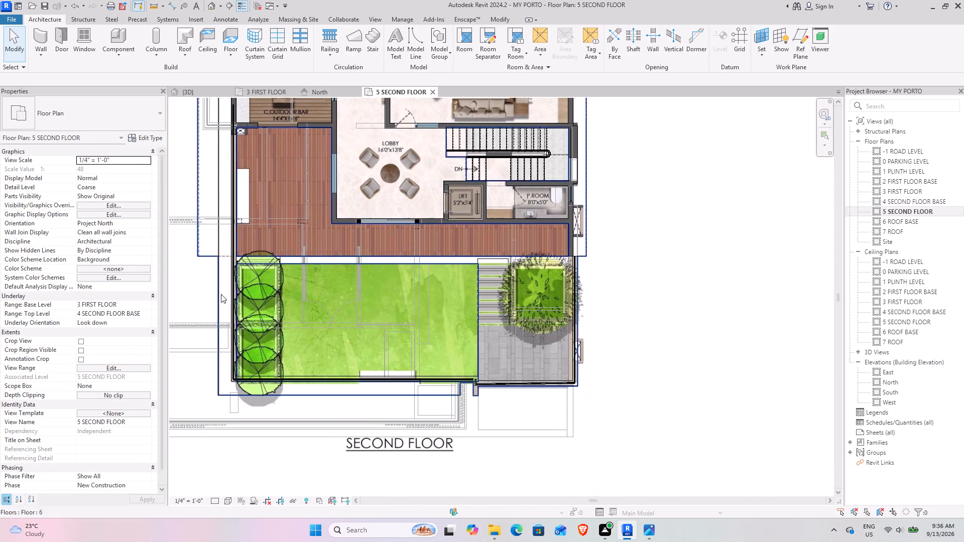
scroll(258, 343, up, 8)
middle_drag(324, 314, 381, 296)
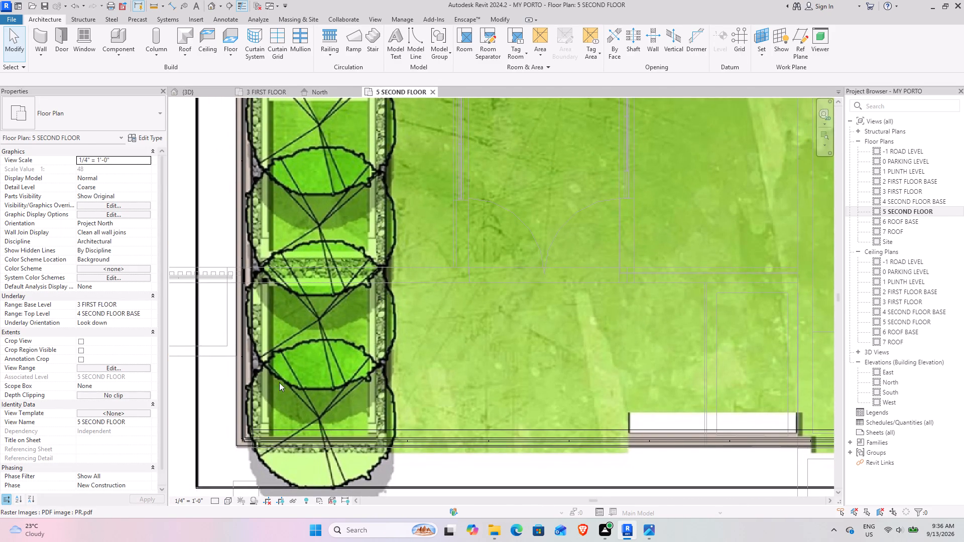
scroll(461, 354, down, 4)
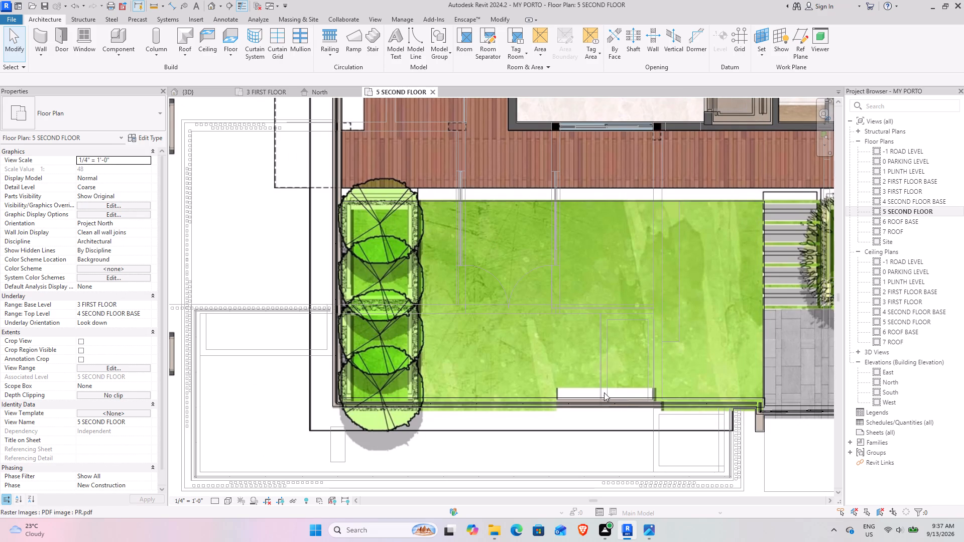
Create a 2'-0" high wall similar to the terrace's low front wall along the planter strip's lawn-side edge, up to the wooden deck.
click(448, 394)
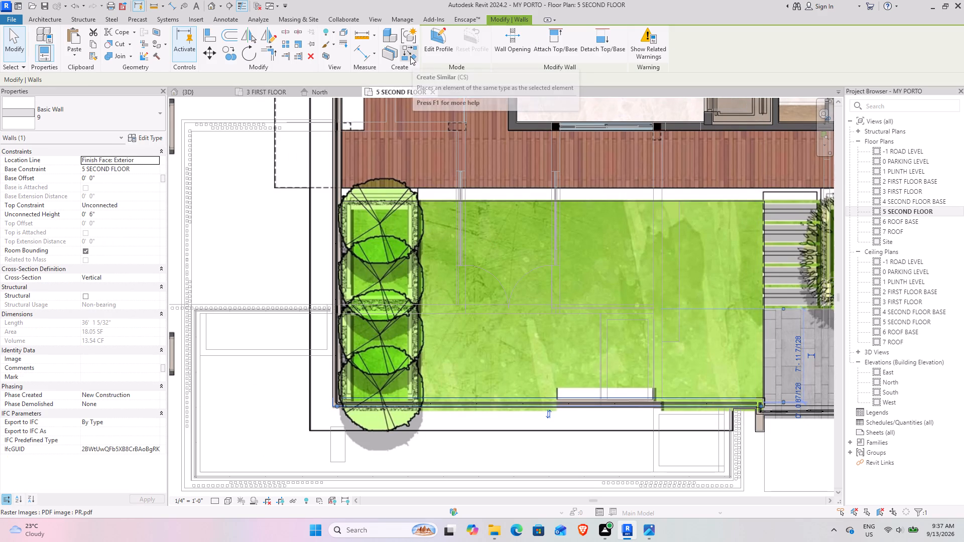
click(410, 56)
click(116, 216)
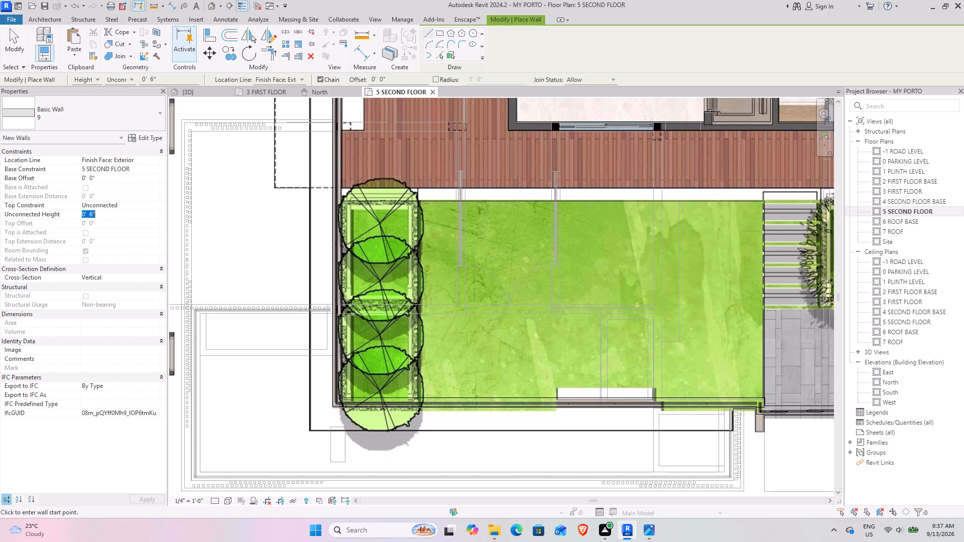
key(2)
key(Return)
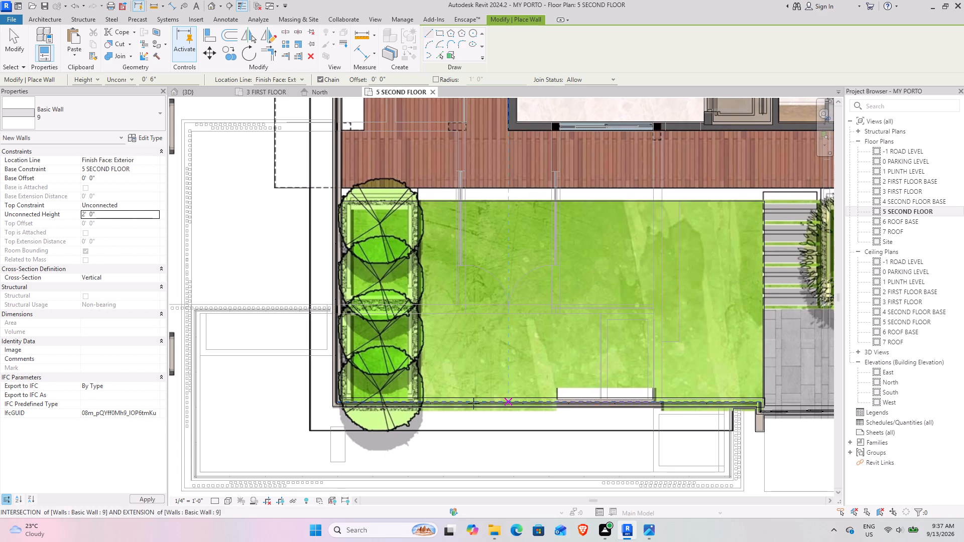
scroll(408, 395, up, 10)
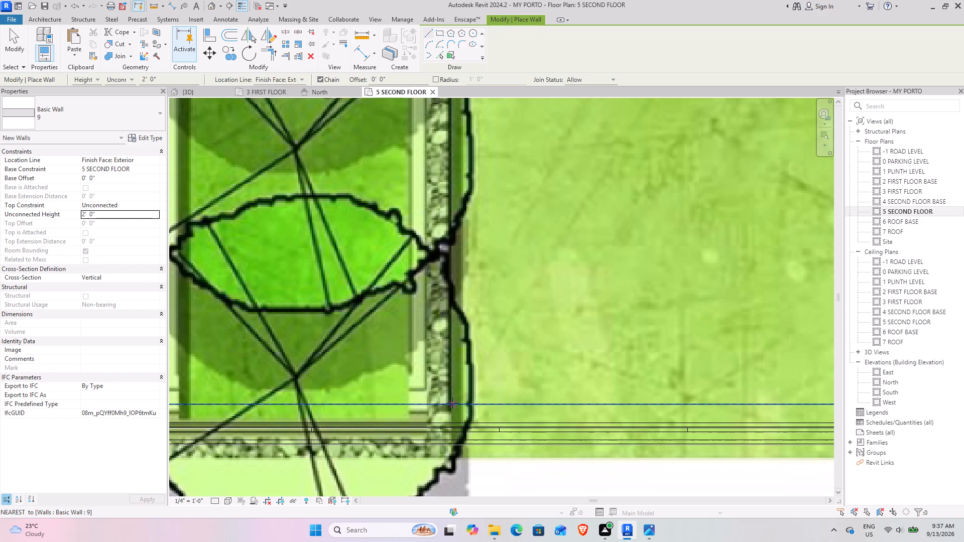
click(452, 403)
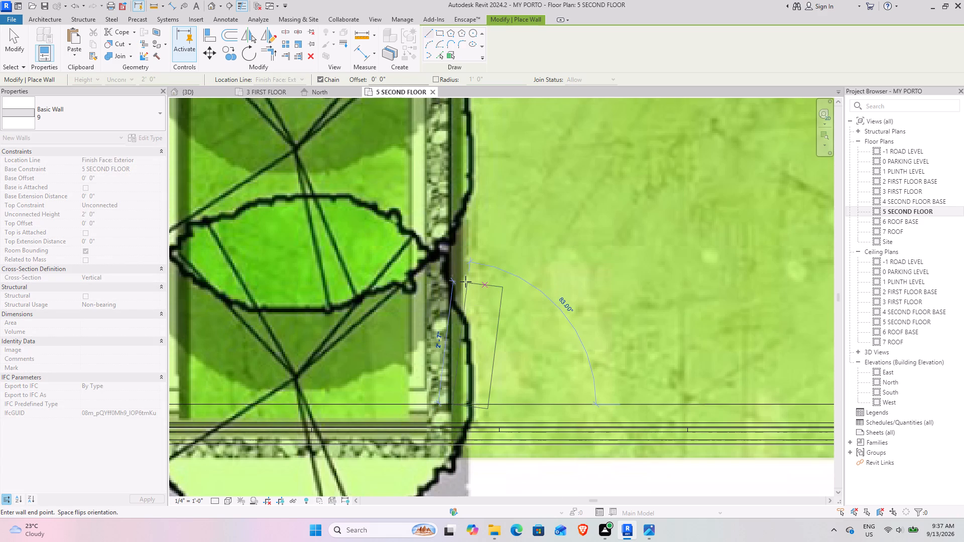
key(space)
scroll(455, 181, down, 4)
middle_drag(456, 127, 461, 524)
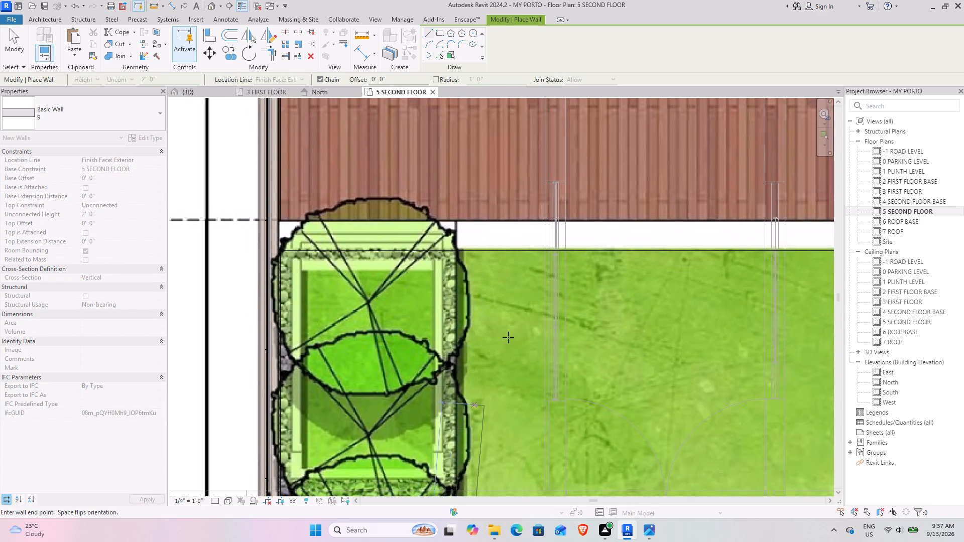
scroll(440, 213, up, 4)
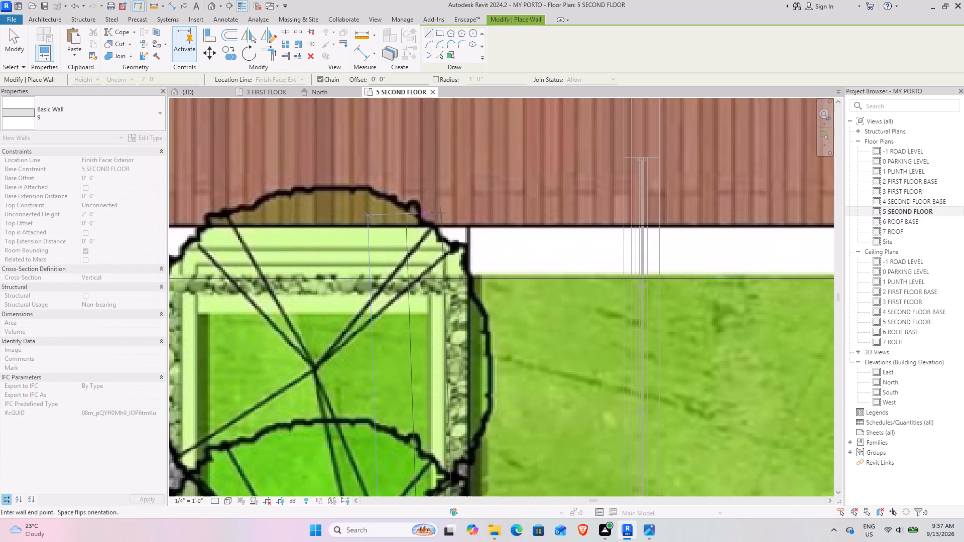
click(467, 223)
Continue the wall about 6'-7" along the planter's deck-side end to the left terrace edge, and end the chain.
middle_drag(258, 218, 454, 189)
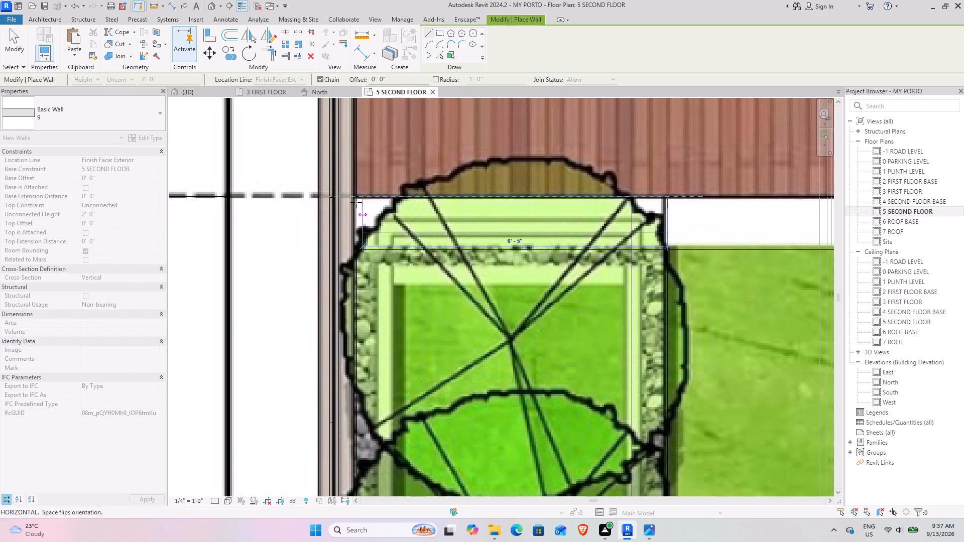
click(354, 202)
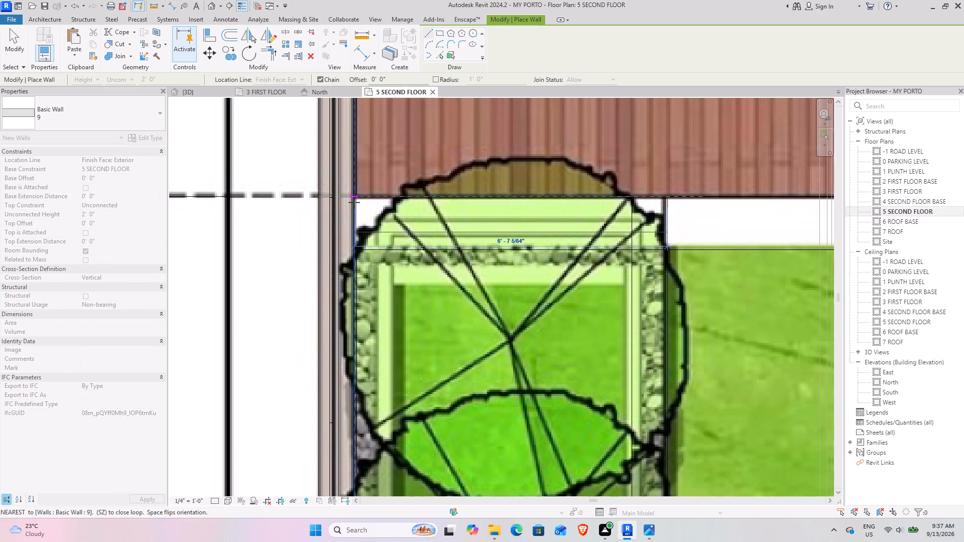
key(space)
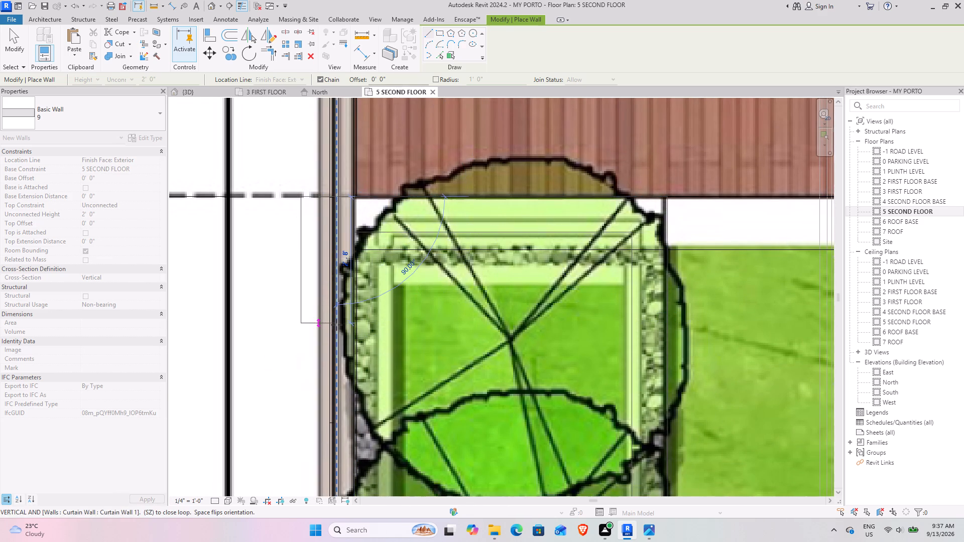
key(space)
key(Escape)
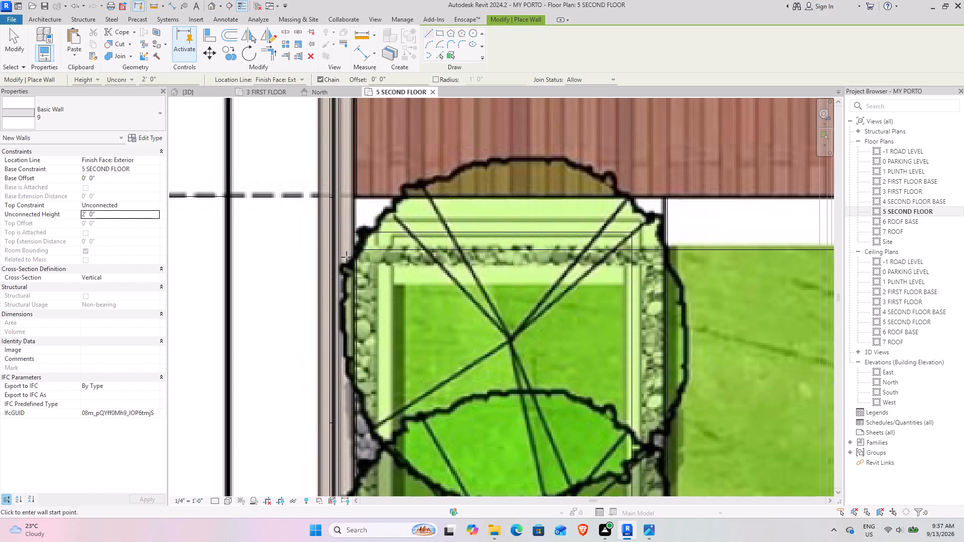
Draw another 2'-0" high wall down the planter's outer left edge to the front wall, with its orientation flipped.
click(353, 245)
key(space)
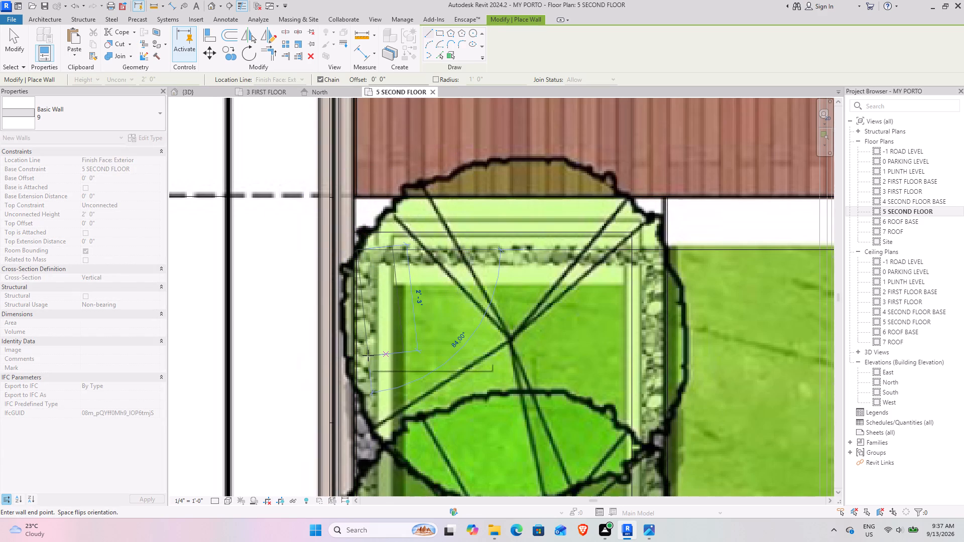
scroll(368, 357, down, 4)
middle_drag(370, 371, 400, 89)
middle_drag(439, 401, 483, 257)
click(442, 327)
key(Escape)
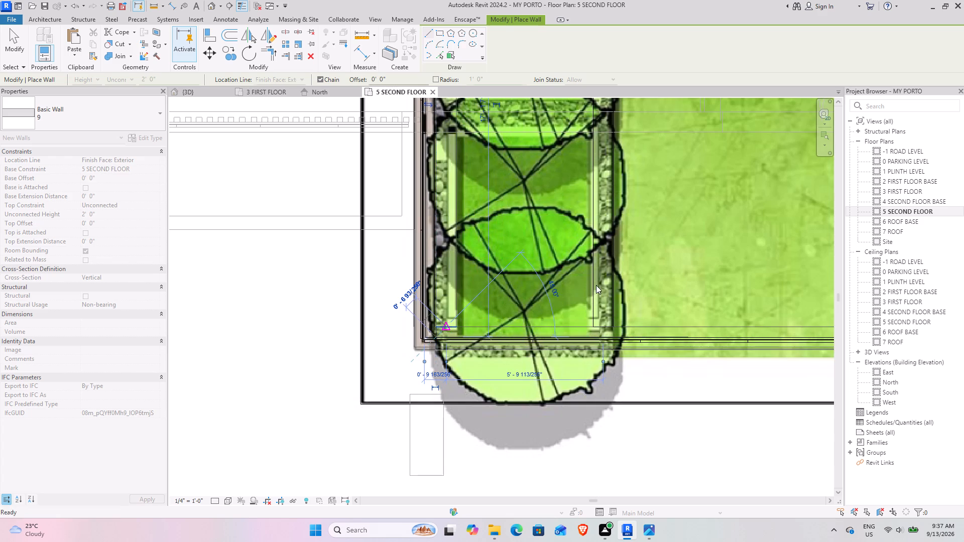
Draw a 2'-0" high wall with flipped orientation from the wooden deck along the square tree planter's paving-strip side, about 9'-11" long.
scroll(596, 285, down, 4)
middle_drag(705, 259, 199, 355)
middle_drag(530, 275, 493, 282)
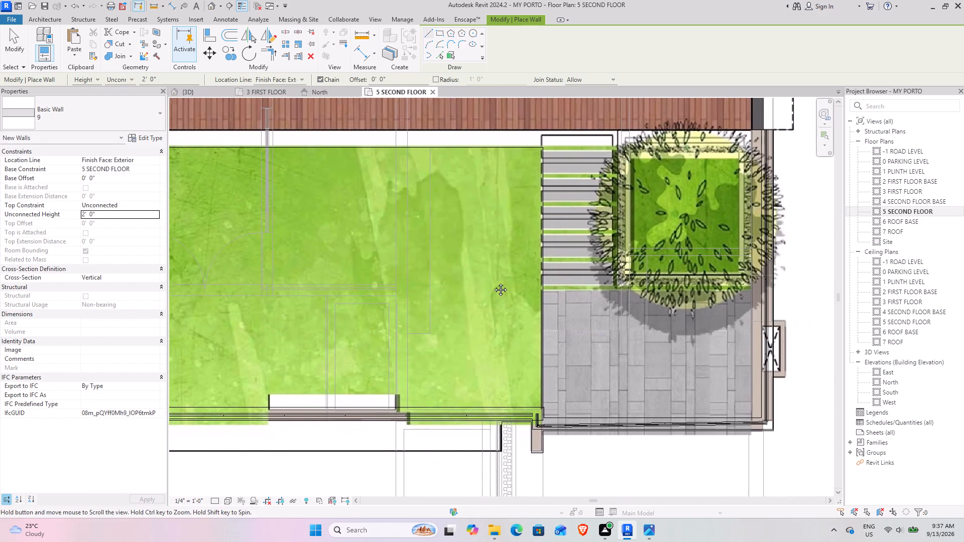
middle_drag(493, 282, 331, 340)
scroll(467, 202, up, 8)
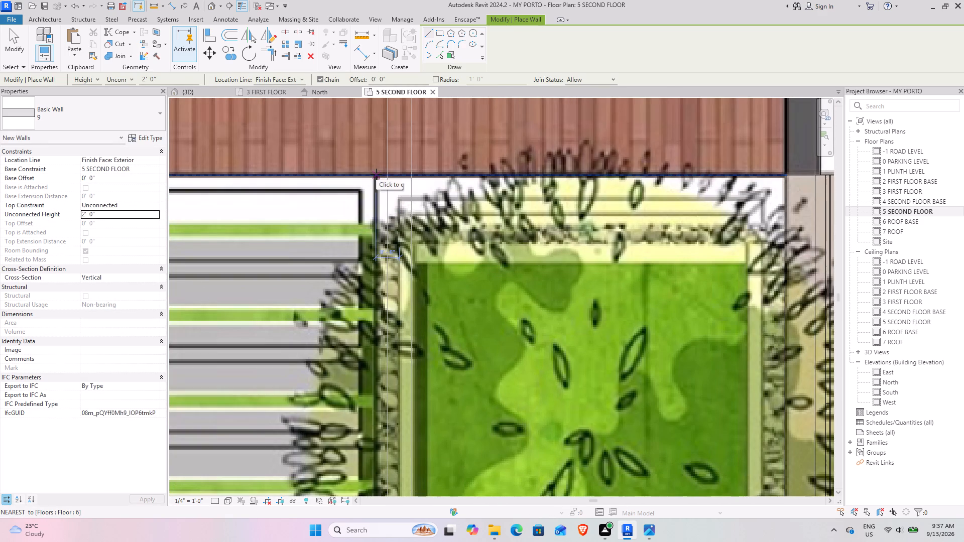
click(376, 174)
key(space)
scroll(361, 290, down, 4)
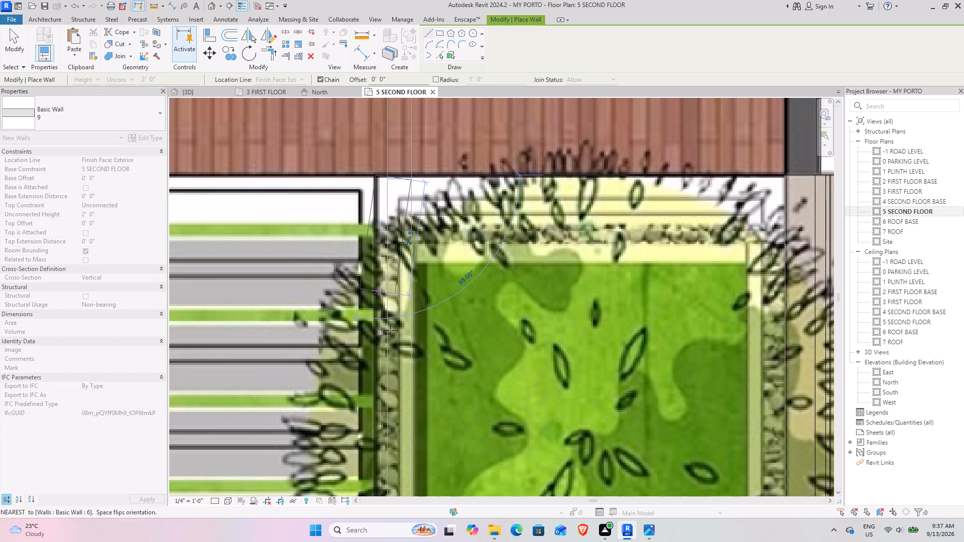
middle_drag(389, 329, 420, 139)
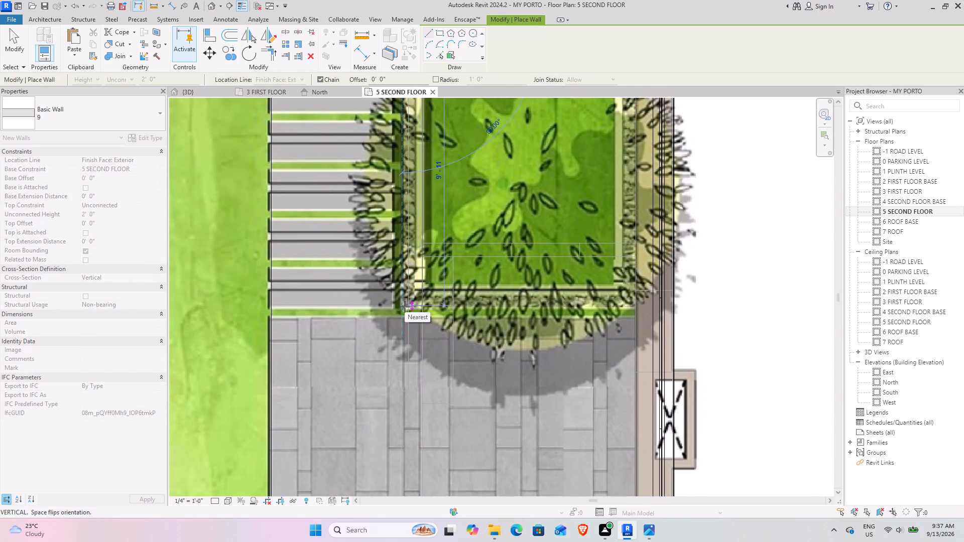
click(405, 307)
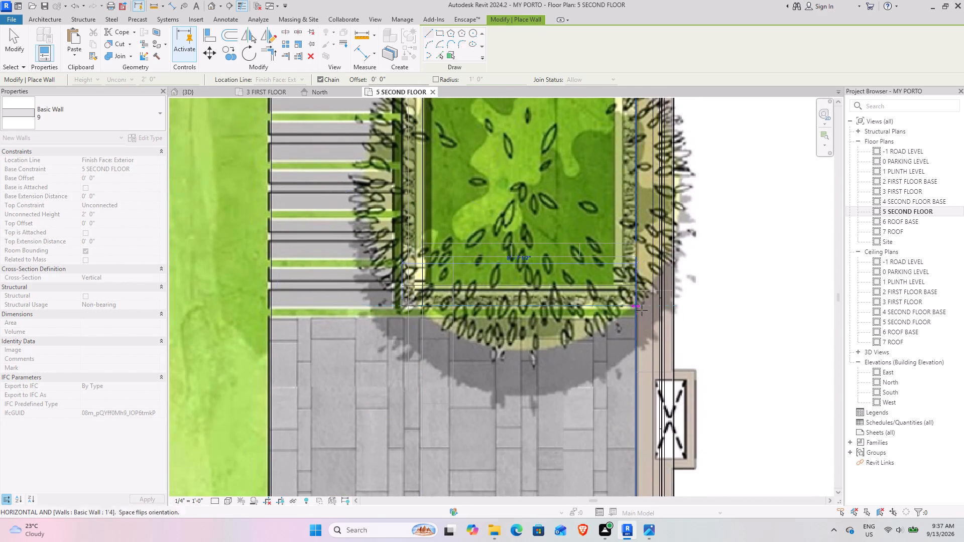
Continue the wall chain around the square planter's front, outer and deck-side edges to enclose it, and end the command.
click(636, 307)
middle_drag(620, 240, 655, 445)
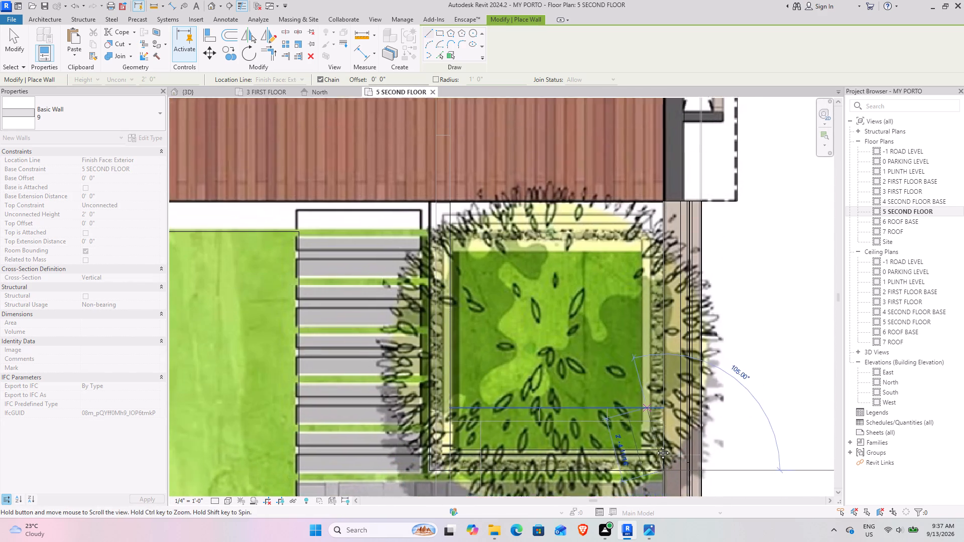
middle_drag(655, 445, 660, 479)
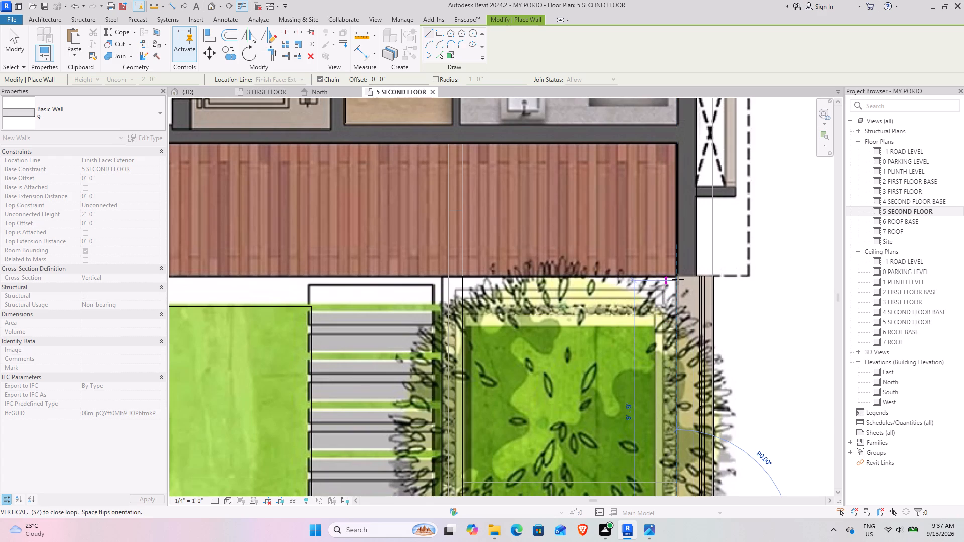
click(678, 278)
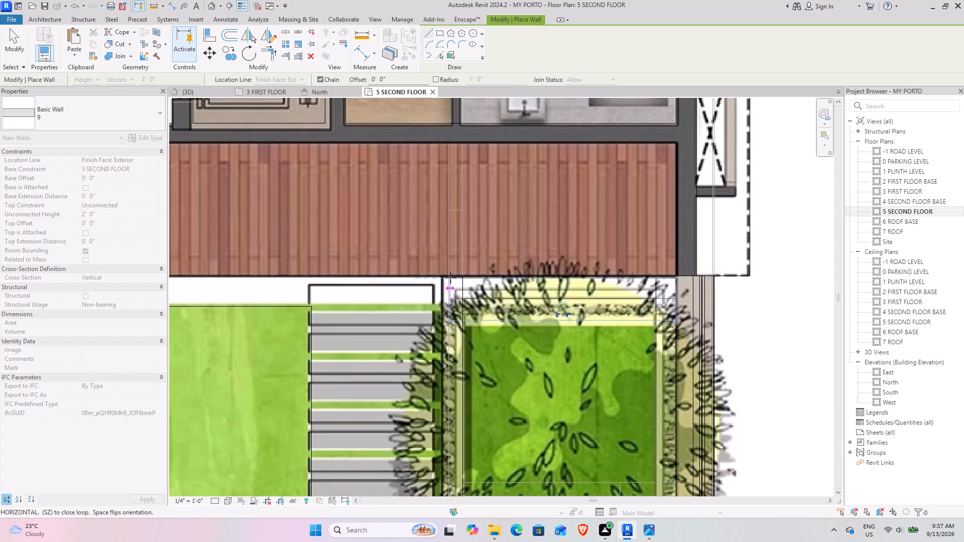
click(450, 278)
key(Escape)
key(Escape)
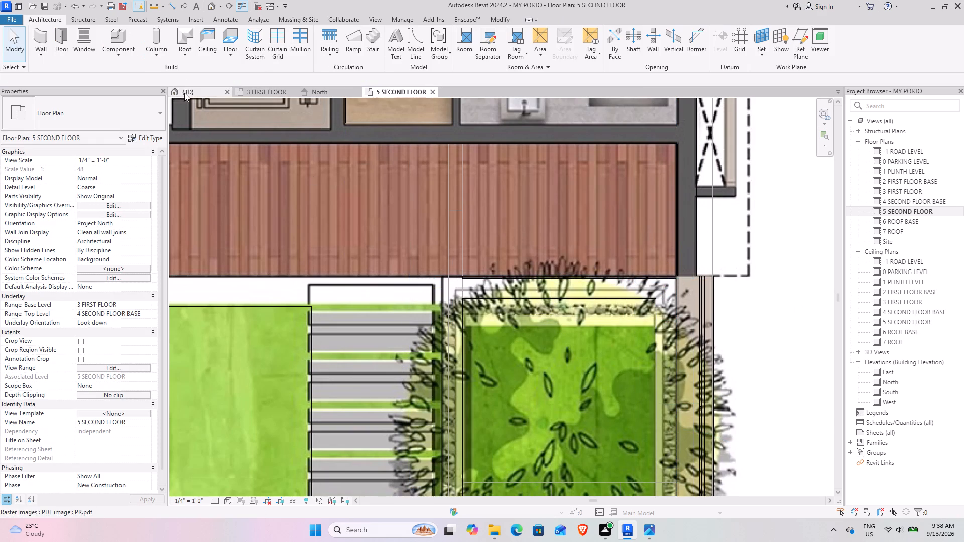
Examine the terrace planter walls and glass railings in the 3D view.
click(184, 93)
scroll(421, 264, down, 3)
shift+middle_drag(425, 267, 382, 315)
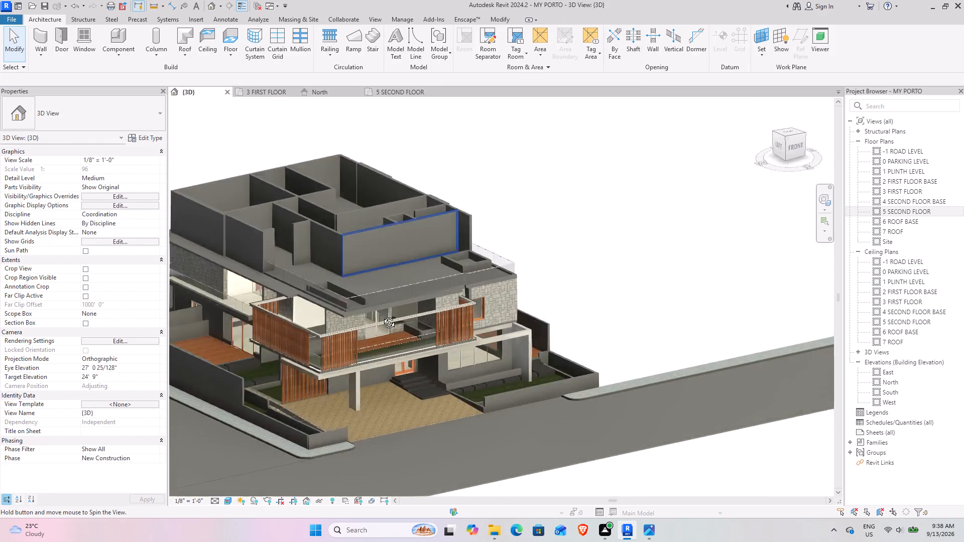
shift+middle_drag(382, 315, 312, 396)
scroll(375, 195, up, 4)
scroll(356, 260, up, 4)
shift+middle_drag(345, 263, 382, 228)
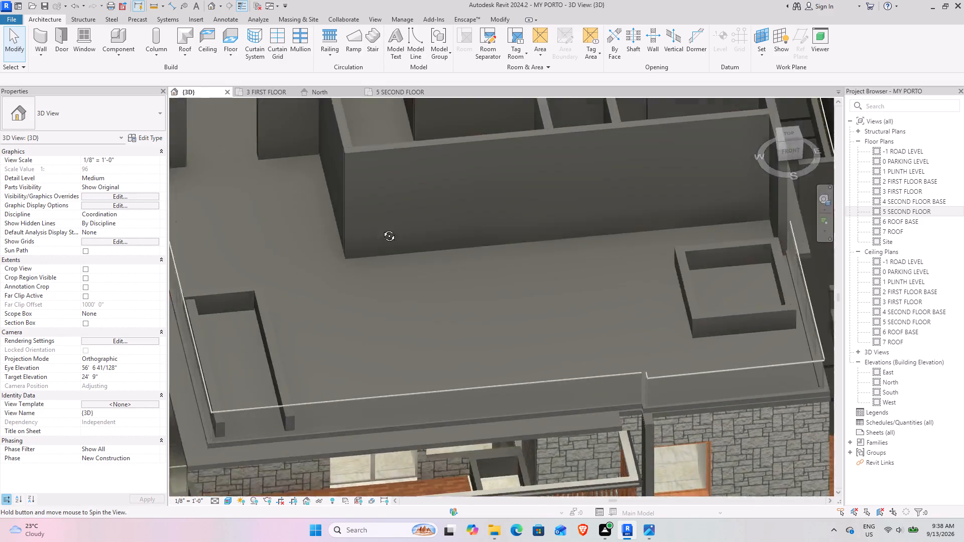
shift+middle_drag(382, 228, 402, 212)
middle_drag(345, 248, 491, 142)
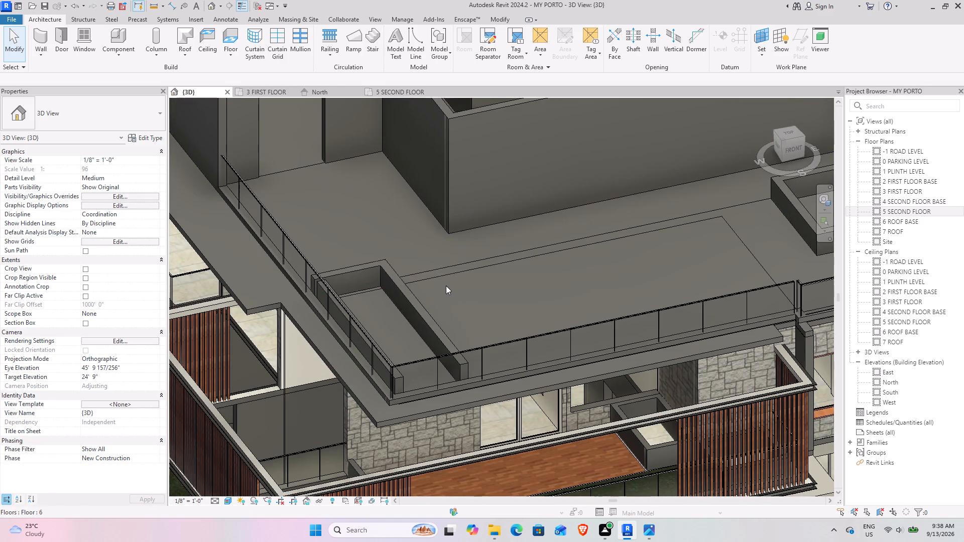
shift+middle_drag(446, 286, 424, 297)
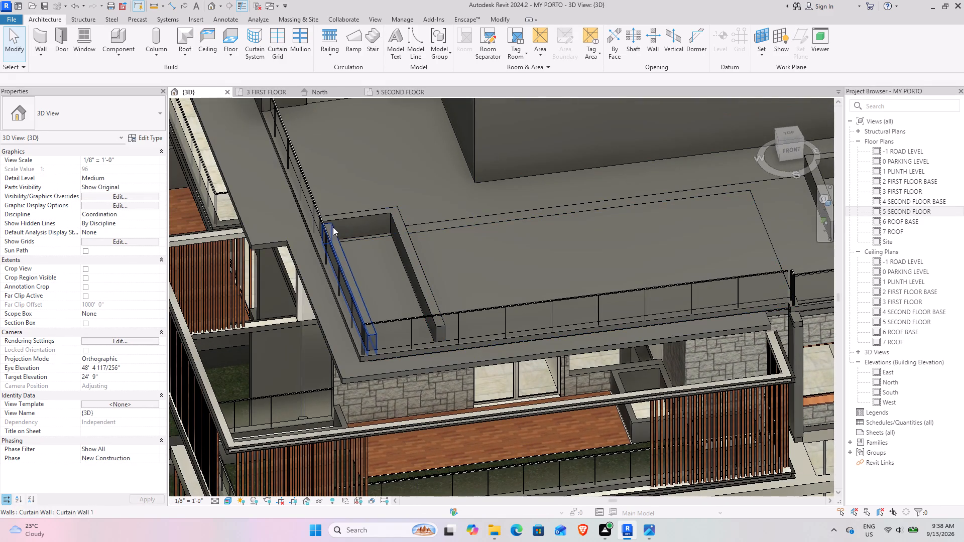
In the 5 SECOND FLOOR plan, trim the lawn planter's outer left wall and deck-side end wall to a corner.
click(391, 88)
scroll(360, 335, down, 4)
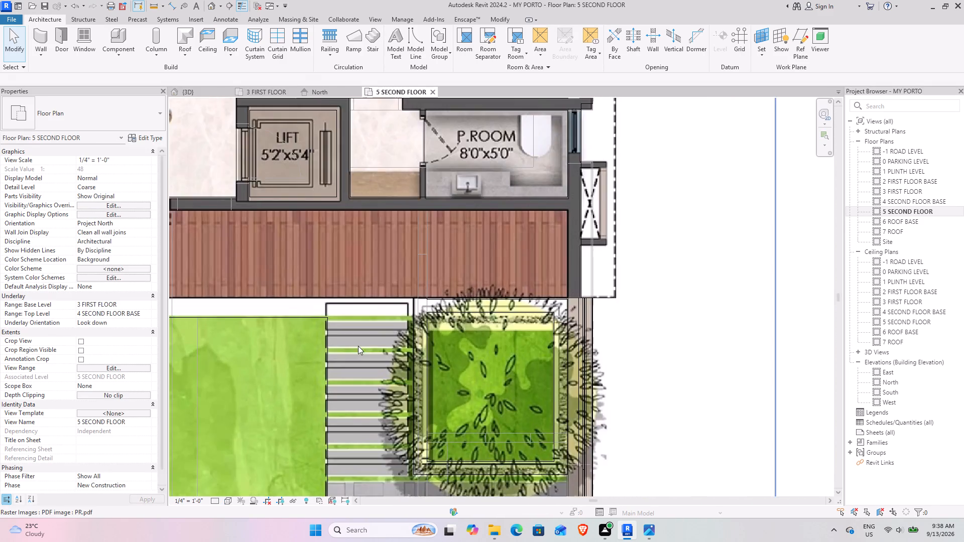
middle_drag(270, 345, 674, 150)
middle_drag(295, 157, 423, 232)
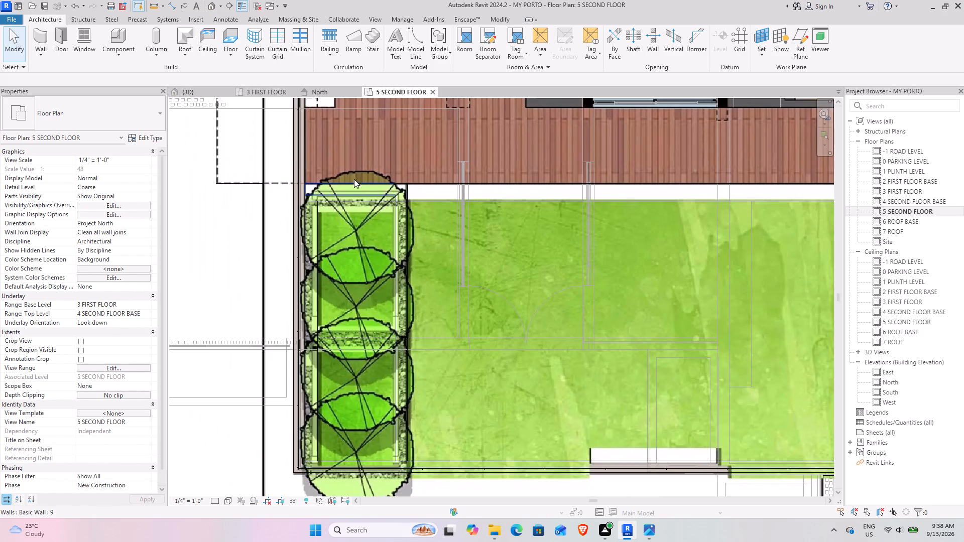
scroll(353, 177, up, 4)
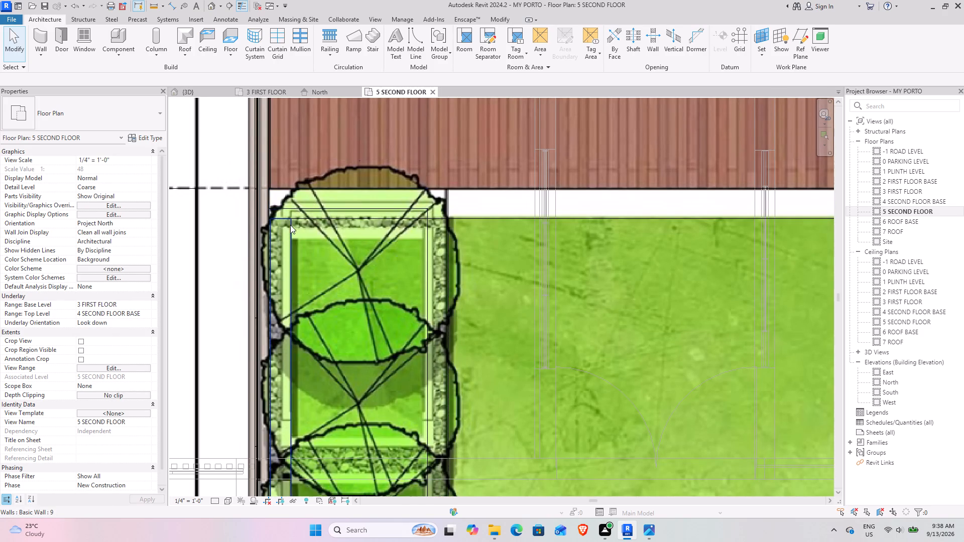
click(500, 16)
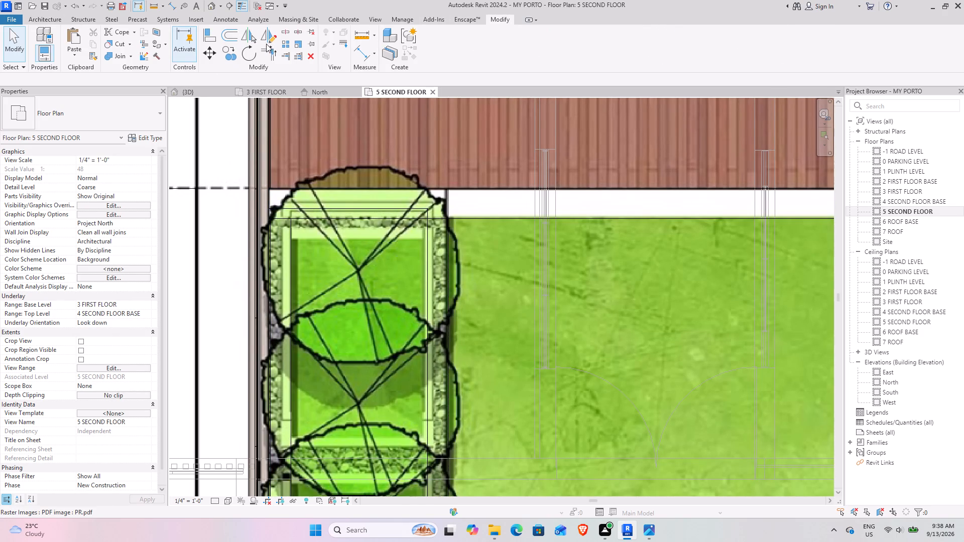
click(276, 47)
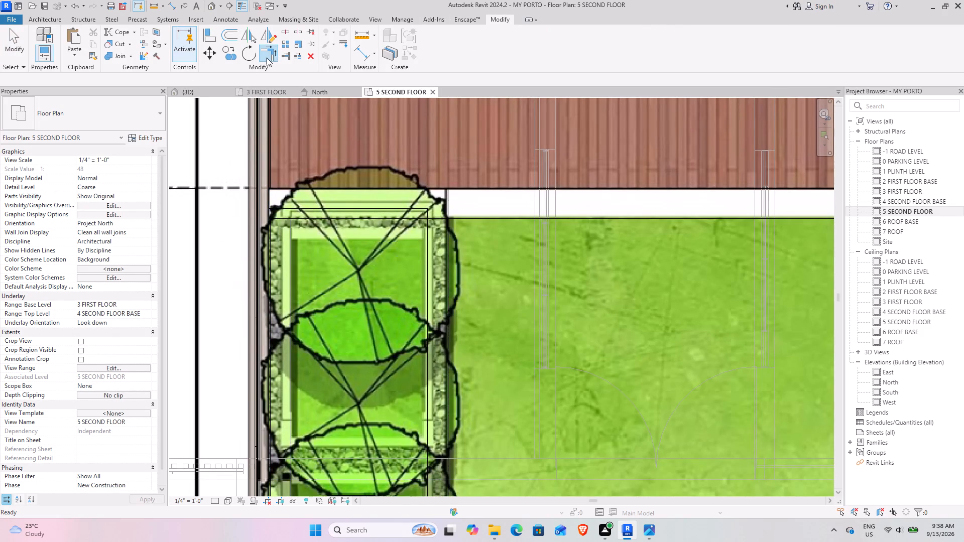
click(267, 58)
click(288, 245)
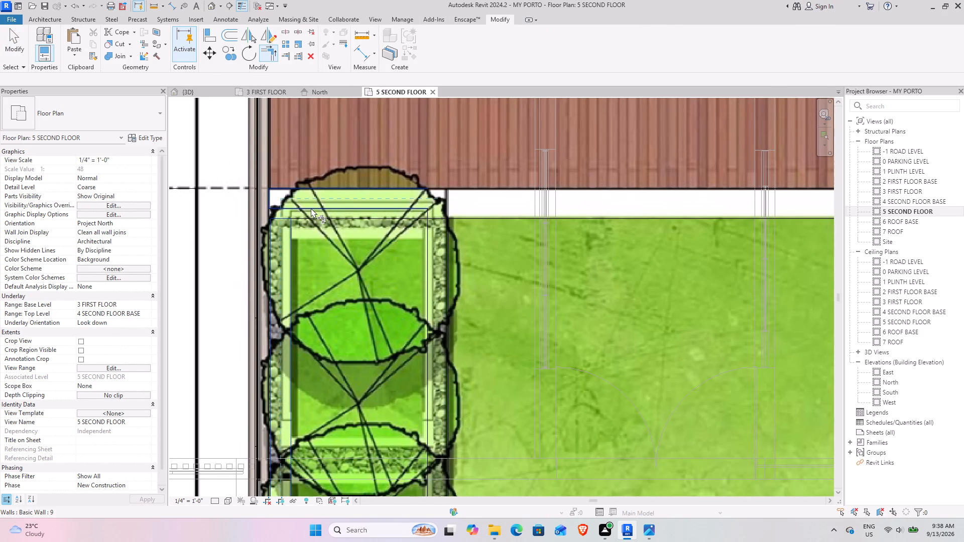
click(311, 208)
key(Escape)
Draw a similar 2'-0" high wall about 5'-0" long across the lawn planter's front end, between its two side walls.
scroll(377, 306, down, 4)
middle_drag(400, 344, 384, 67)
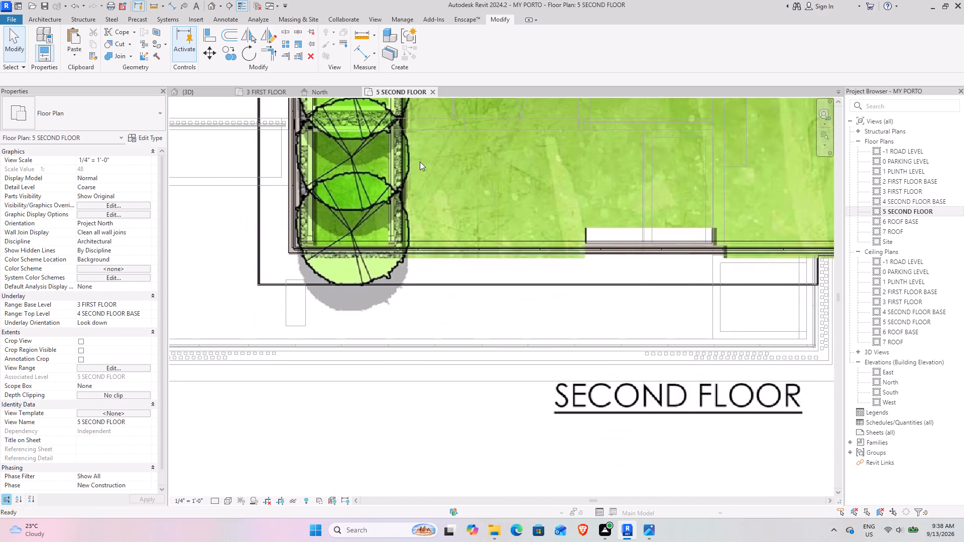
click(399, 222)
click(413, 57)
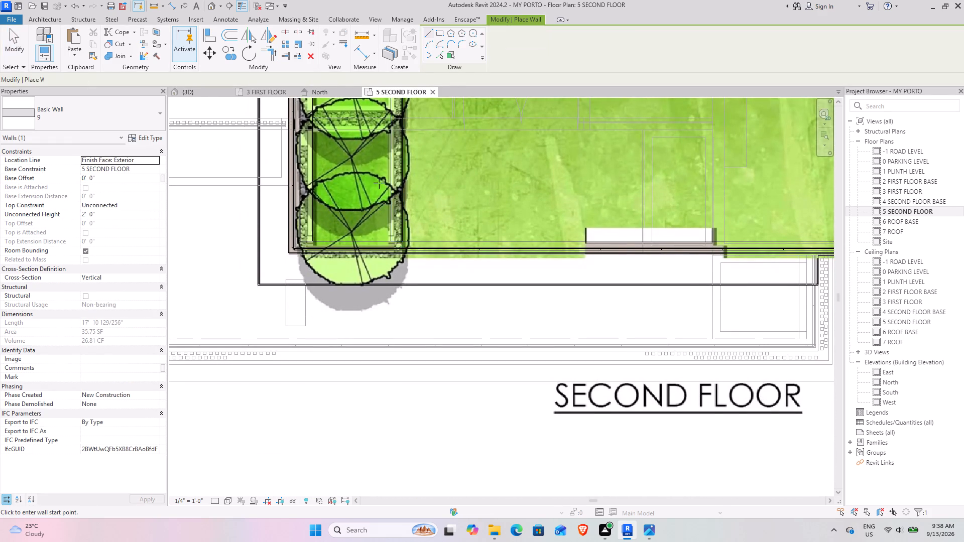
scroll(366, 191, up, 8)
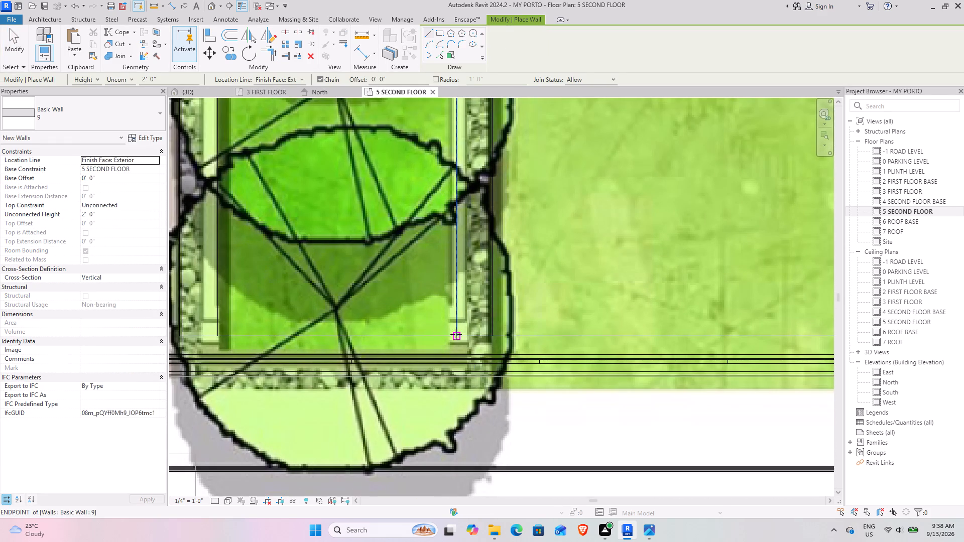
click(456, 334)
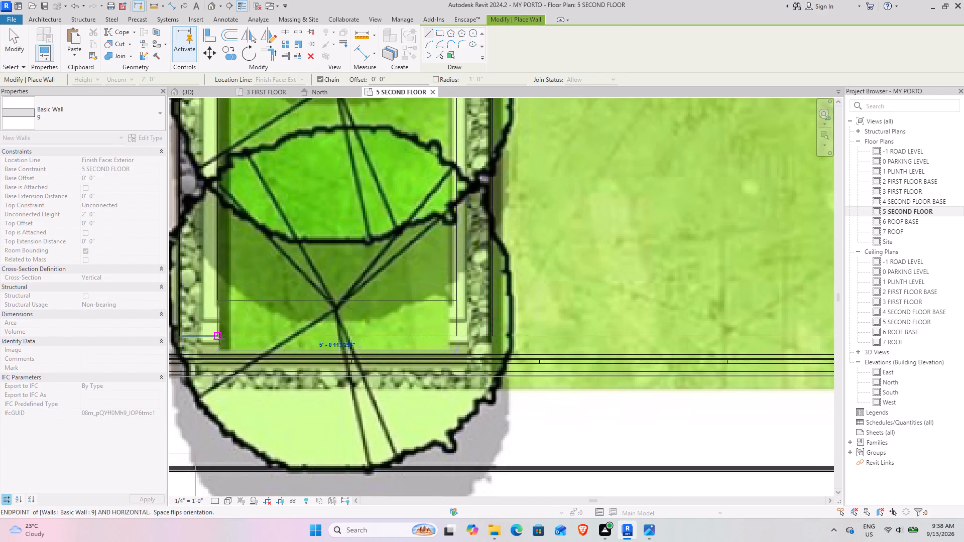
click(215, 338)
key(Escape)
key(Escape)
Inspect both terrace planters' walls from above in the 3D view.
click(192, 87)
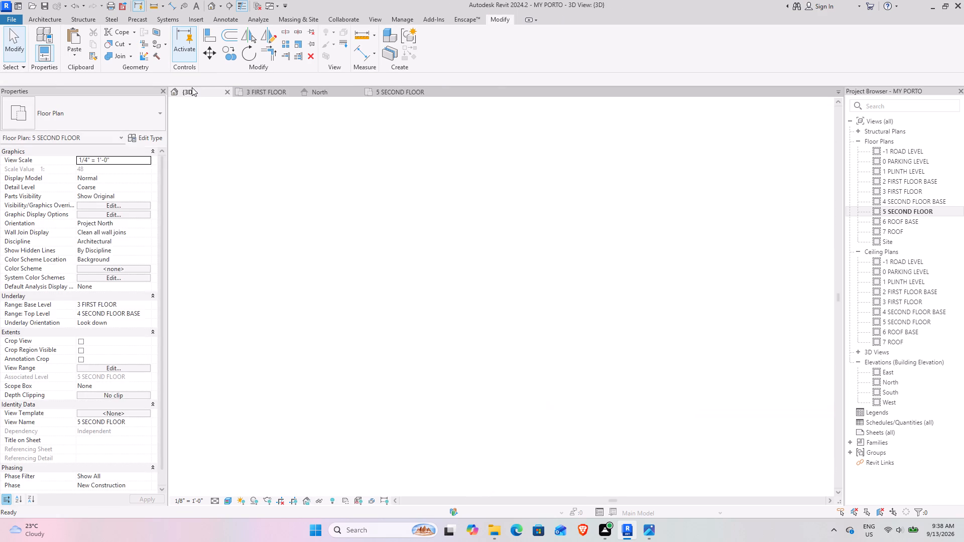
click(534, 256)
scroll(534, 256, down, 5)
shift+middle_drag(537, 267, 541, 178)
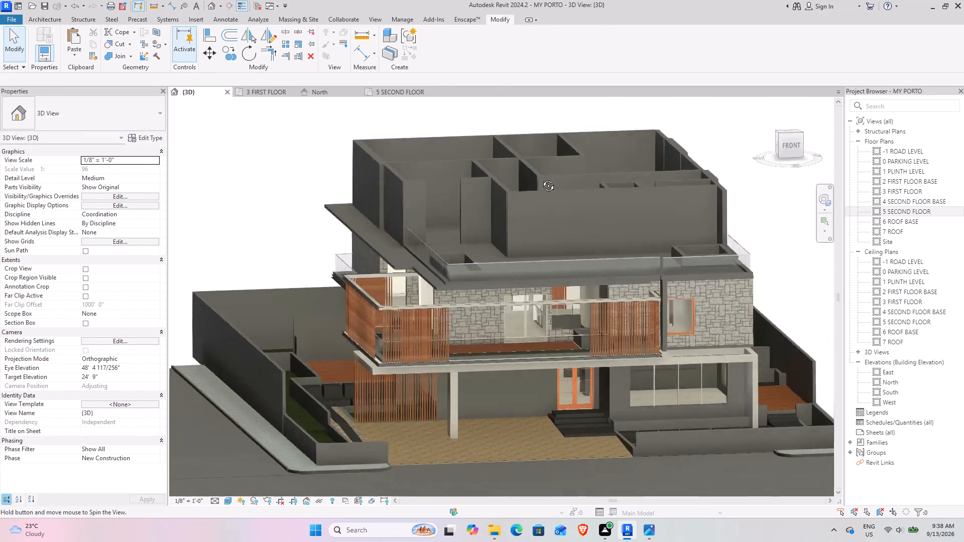
shift+middle_drag(541, 178, 586, 311)
shift+middle_drag(569, 292, 646, 281)
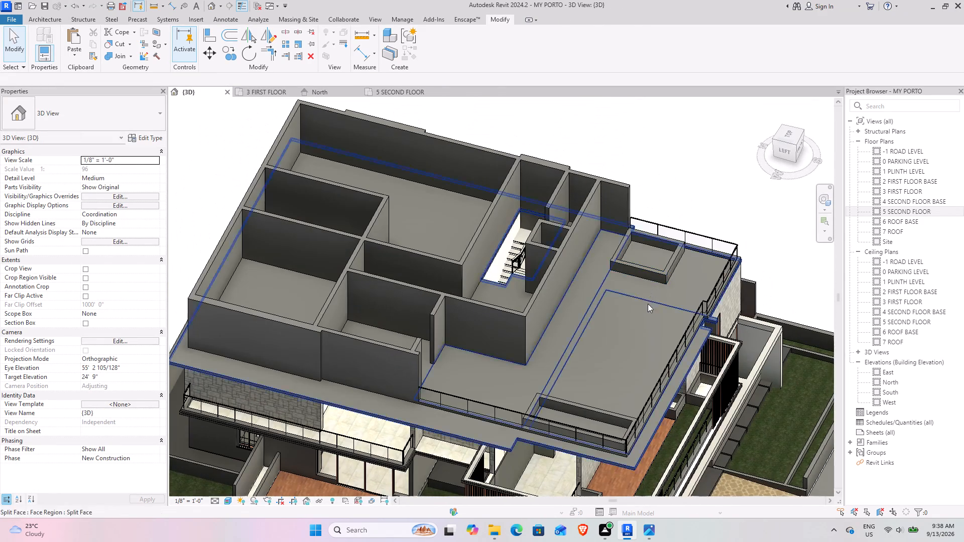
shift+middle_drag(646, 305, 592, 325)
Examine the 5 SECOND FLOOR plan where the lawn meets the paving strips, stone paving and square planter.
click(397, 90)
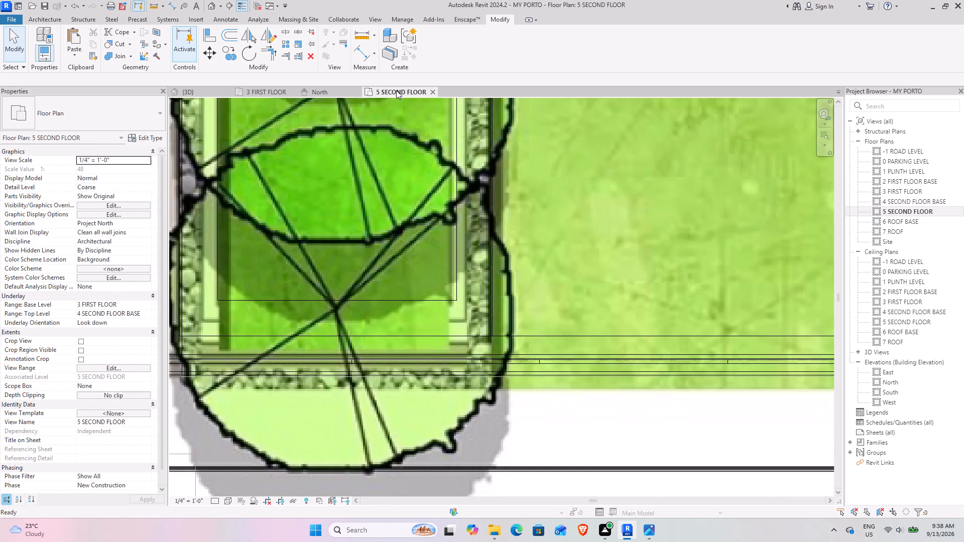
scroll(451, 277, down, 5)
middle_drag(578, 234, 233, 278)
middle_drag(605, 295, 504, 294)
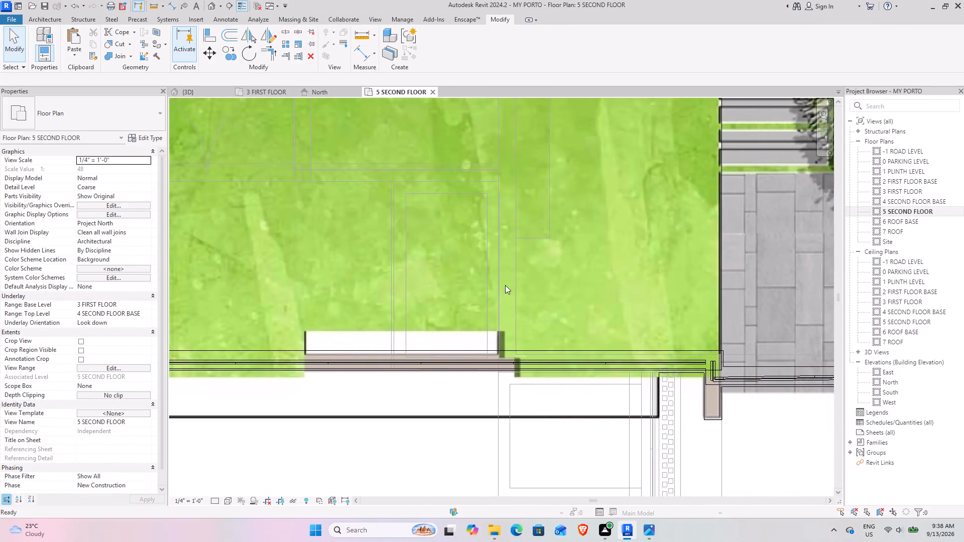
scroll(504, 284, down, 5)
middle_drag(547, 236, 426, 268)
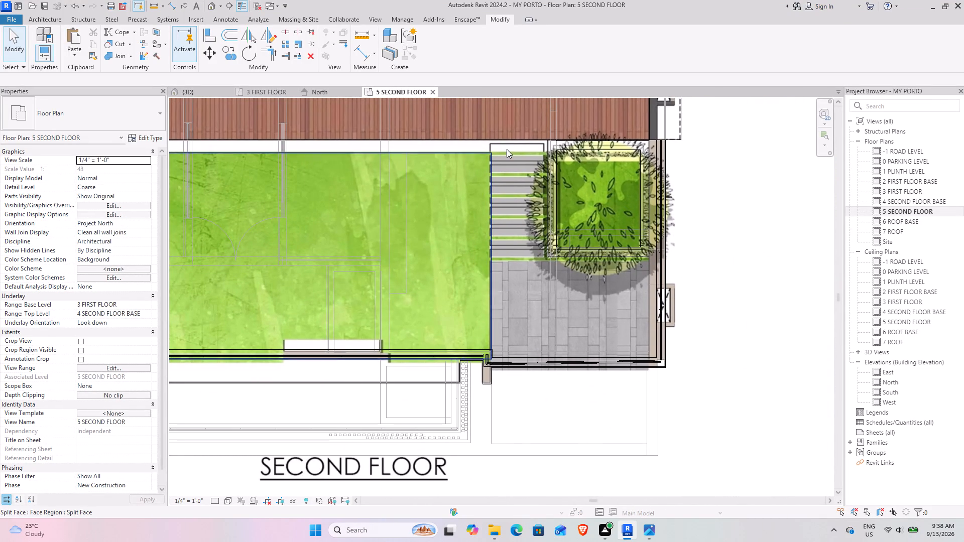
middle_drag(480, 205, 529, 273)
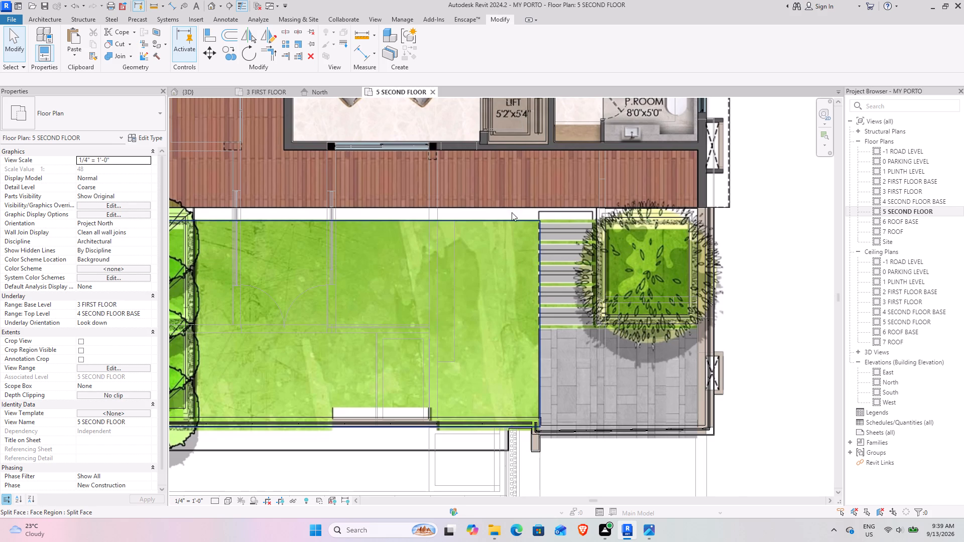
scroll(494, 203, up, 5)
scroll(675, 257, up, 4)
middle_drag(658, 260, 573, 228)
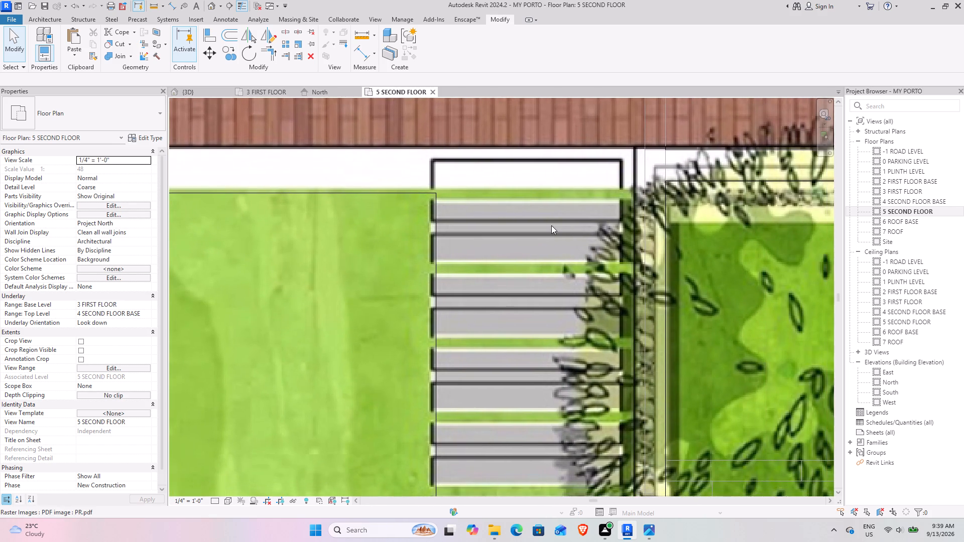
scroll(551, 225, down, 4)
middle_drag(550, 227, 475, 226)
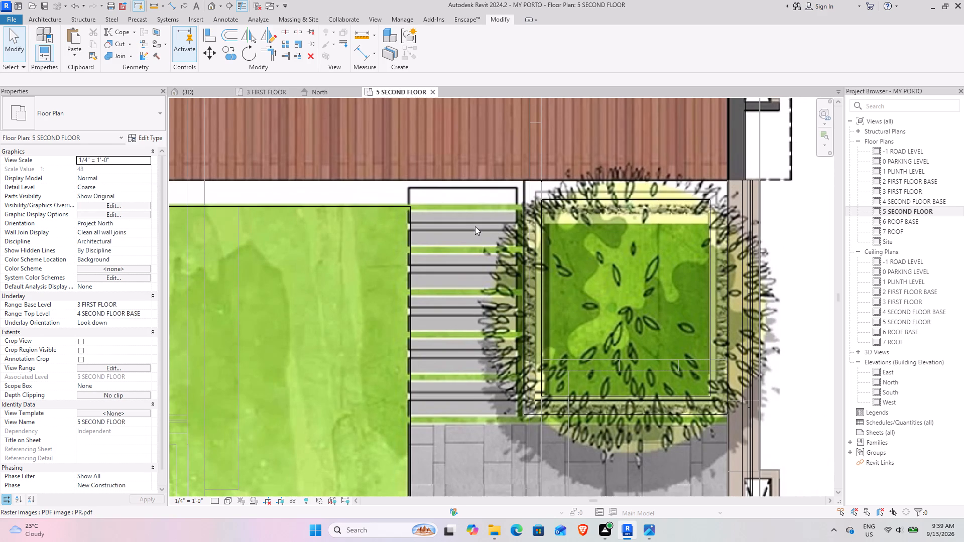
middle_drag(469, 225, 423, 212)
scroll(419, 209, down, 4)
middle_drag(398, 238, 351, 224)
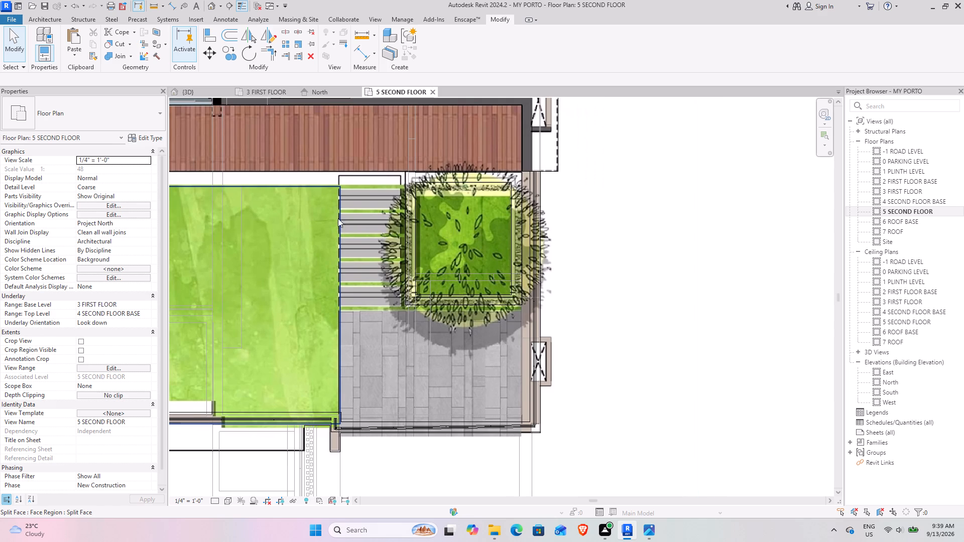
Edit the lawn's split-face boundary, sketching lines across the paving strips' deck end, around the square planter's adjacent and front edges, and back to the lawn.
click(344, 216)
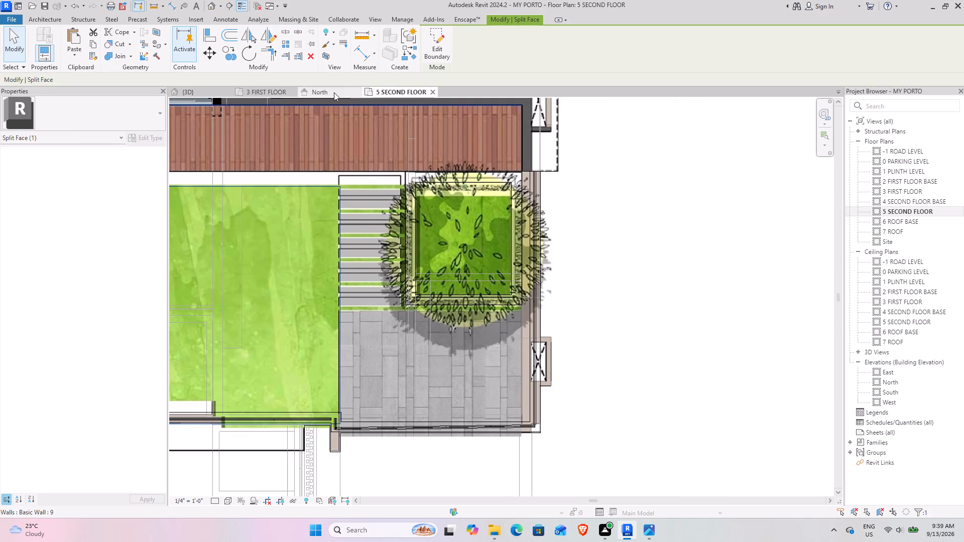
click(437, 40)
scroll(340, 156, up, 4)
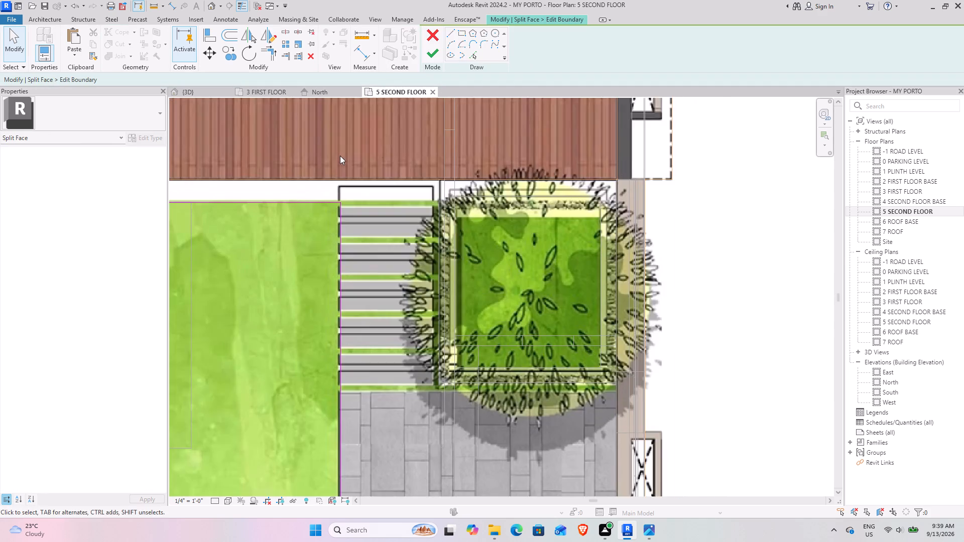
click(451, 37)
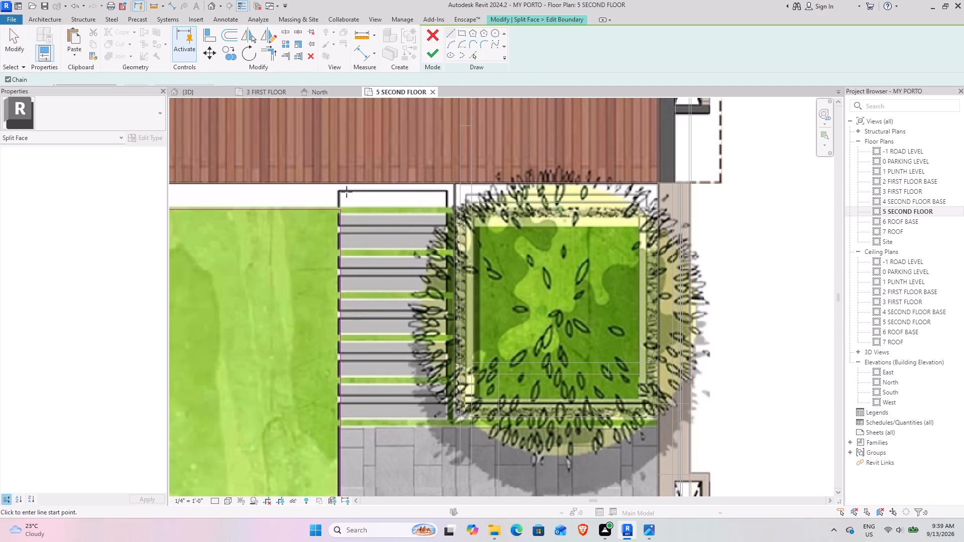
click(337, 210)
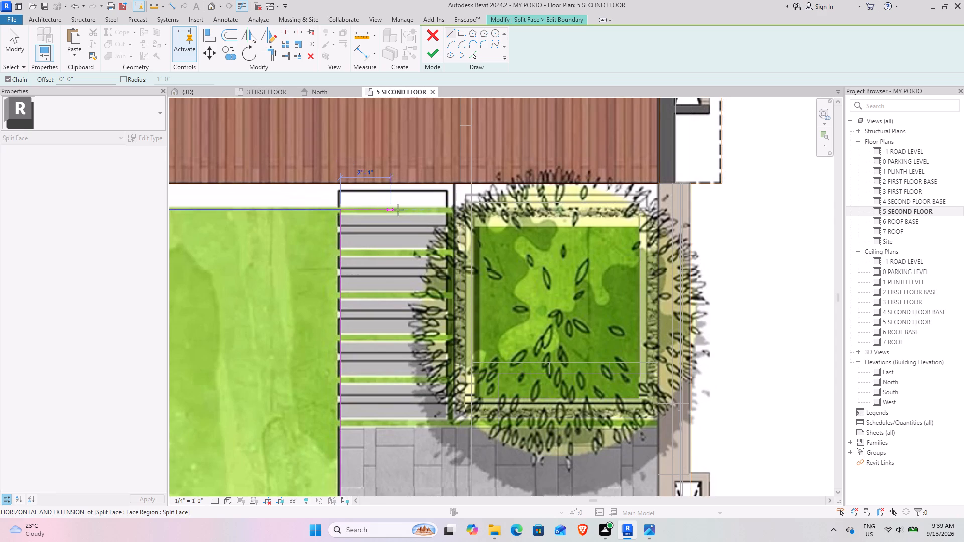
click(456, 210)
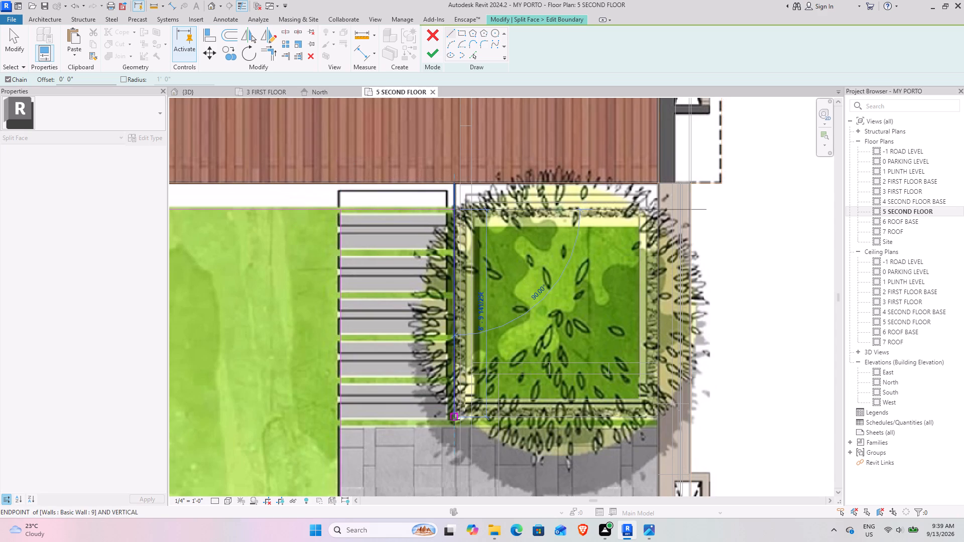
click(455, 418)
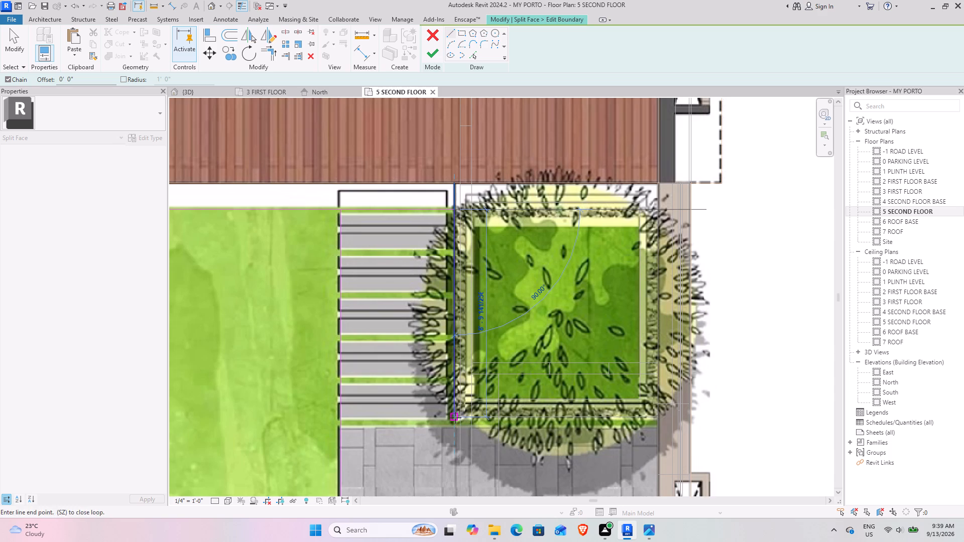
click(658, 419)
click(658, 426)
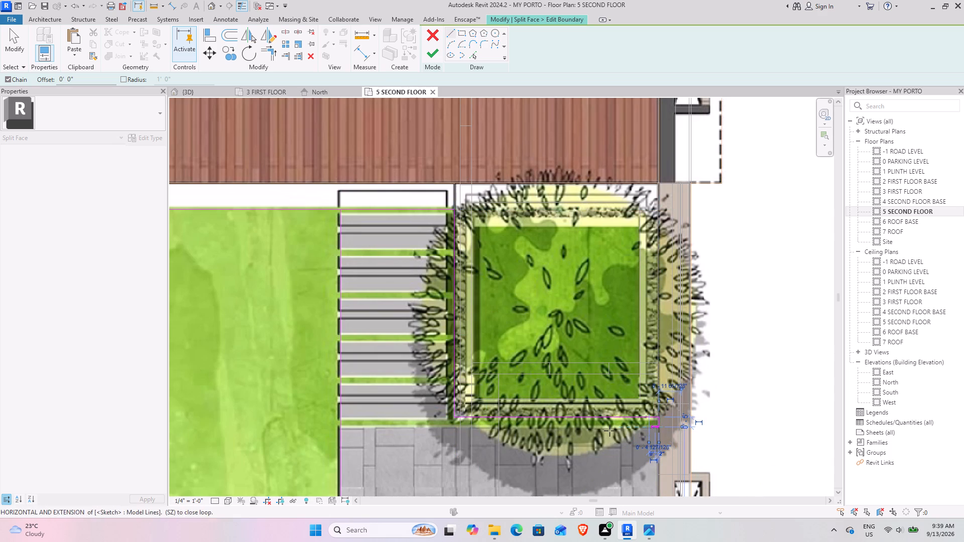
click(340, 428)
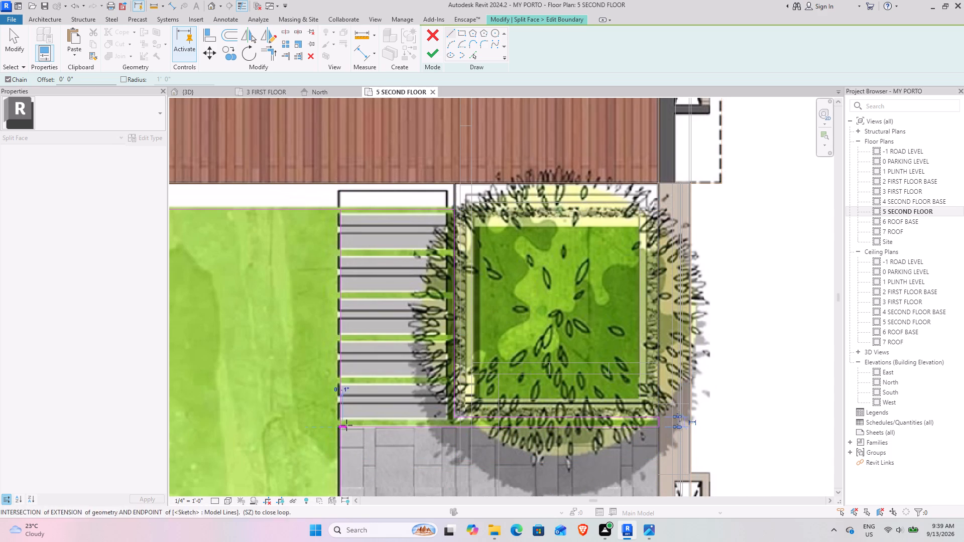
Trim the lawn's side boundary line and the new line above the stone paving to a corner, and finish the split-face sketch.
text(tr)
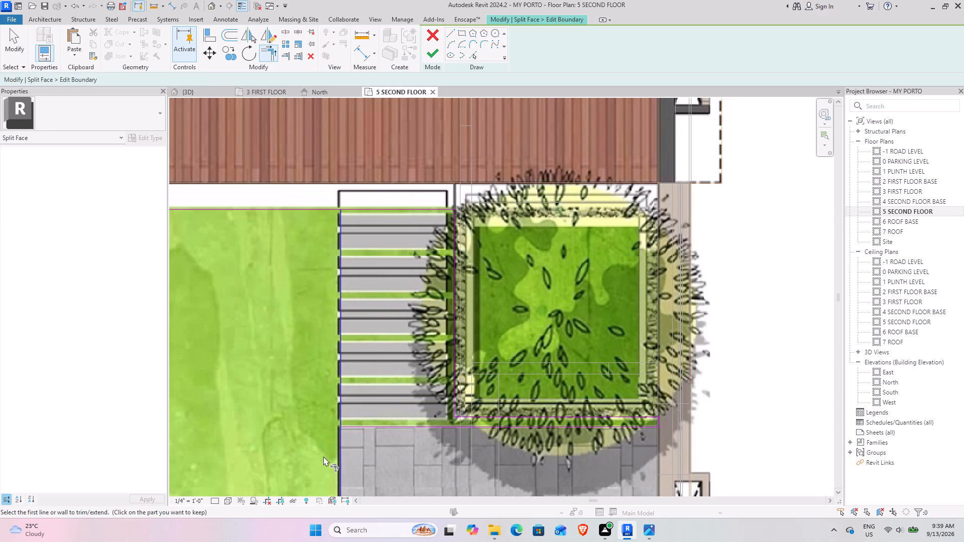
click(340, 446)
click(353, 426)
scroll(353, 426, down, 3)
middle_drag(386, 397, 356, 383)
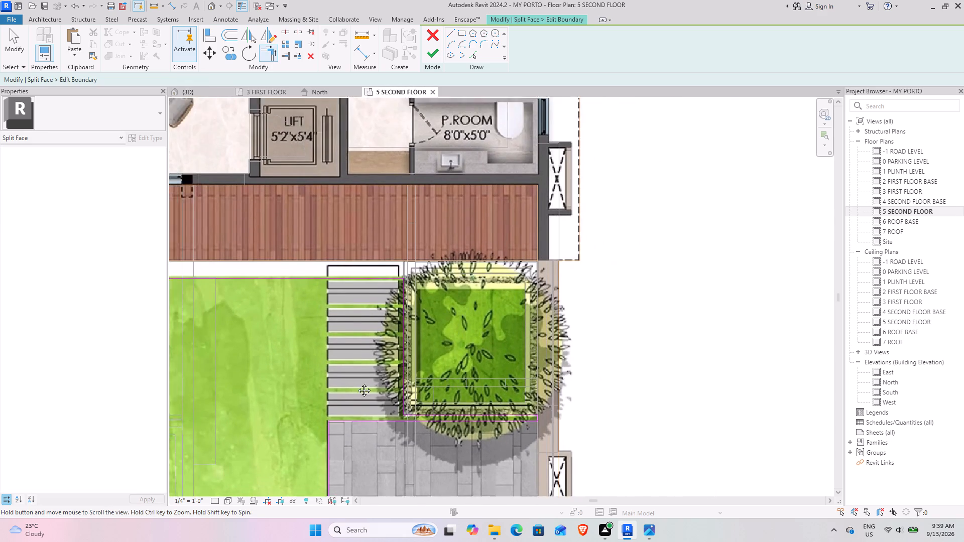
middle_drag(356, 383, 333, 361)
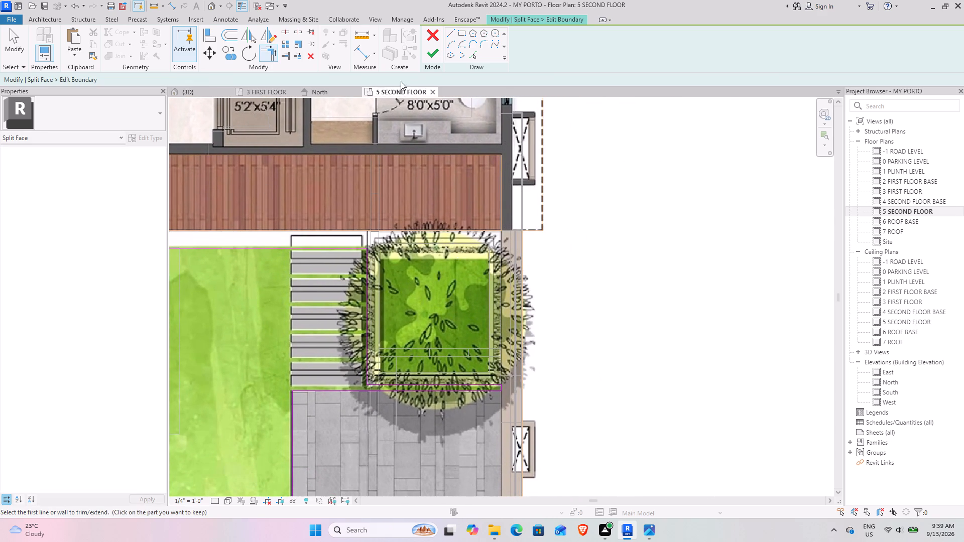
click(429, 48)
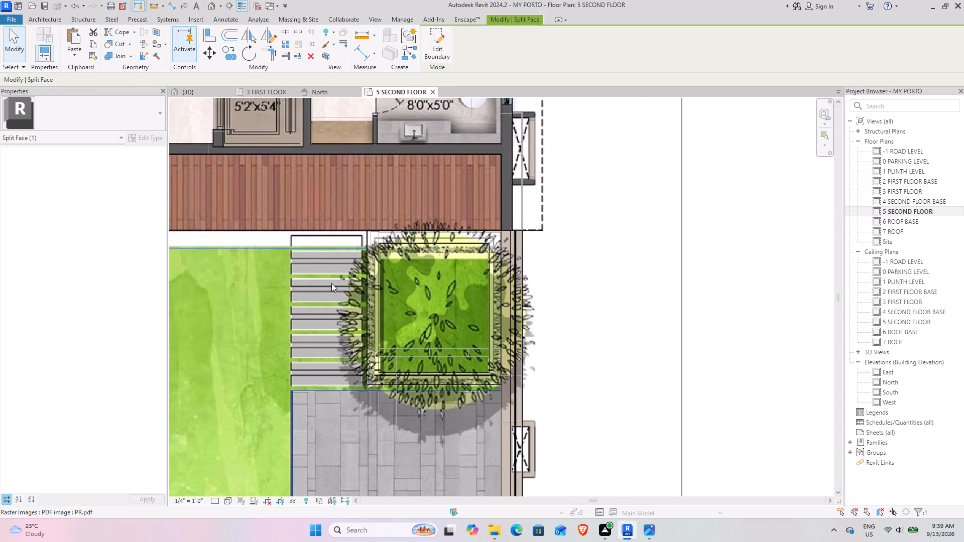
Examine the enlarged lawn region and both planters on the terrace in the 3D view.
scroll(329, 281, up, 4)
middle_drag(287, 289, 355, 247)
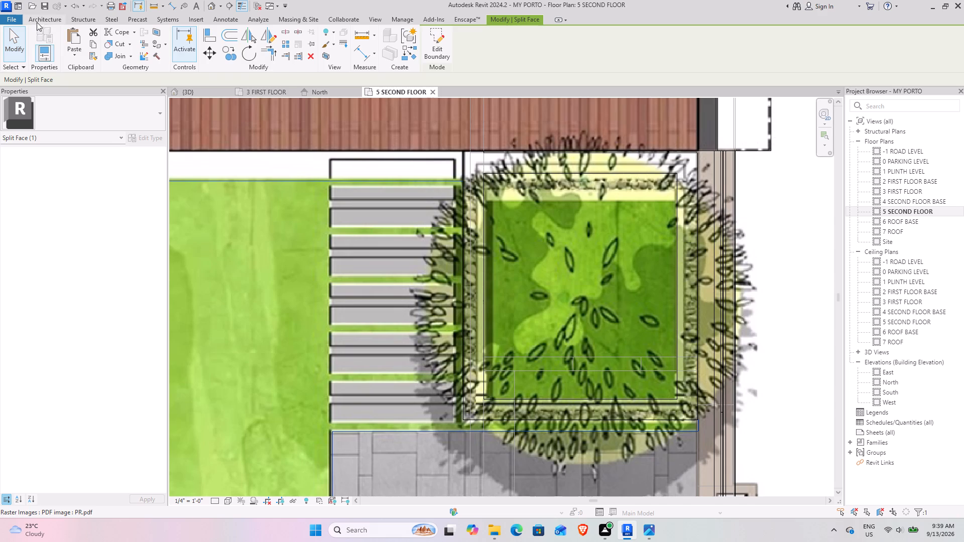
click(37, 20)
scroll(254, 248, down, 5)
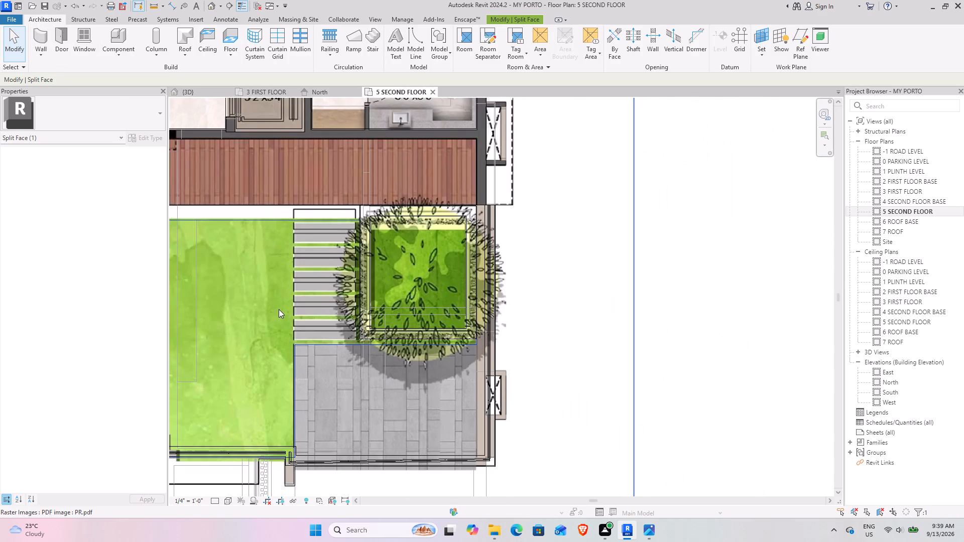
shift+middle_drag(282, 310, 354, 253)
click(191, 94)
shift+middle_drag(329, 301, 330, 299)
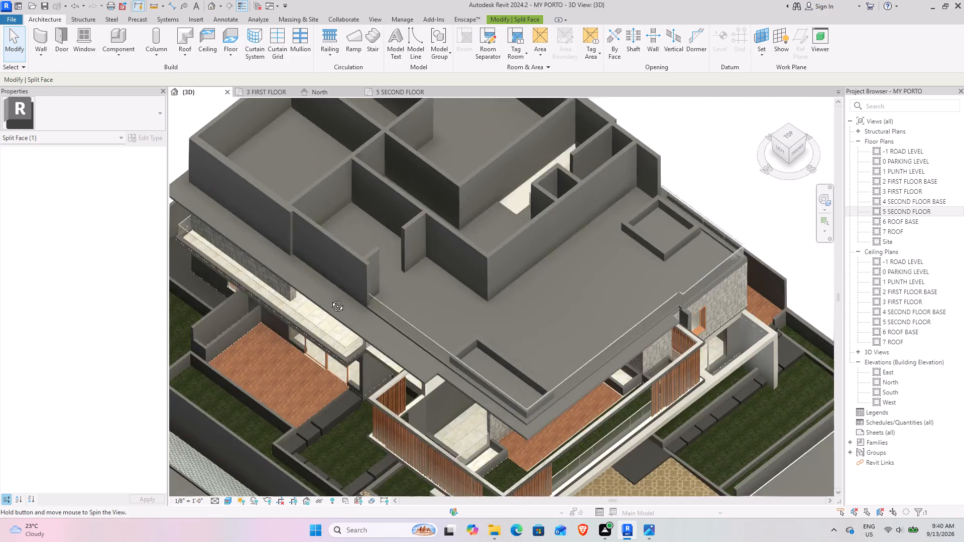
shift+middle_drag(330, 299, 307, 281)
scroll(581, 312, up, 4)
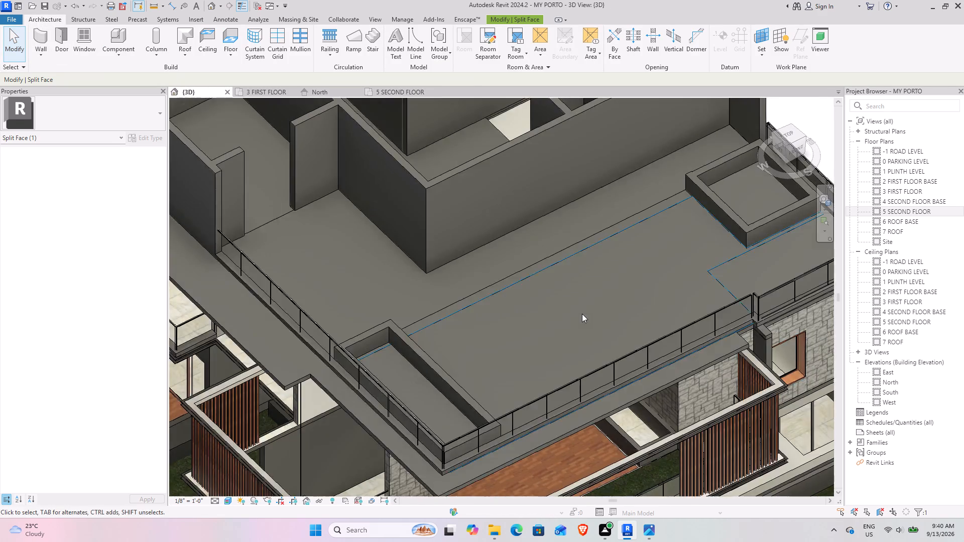
middle_drag(577, 312, 402, 288)
click(736, 189)
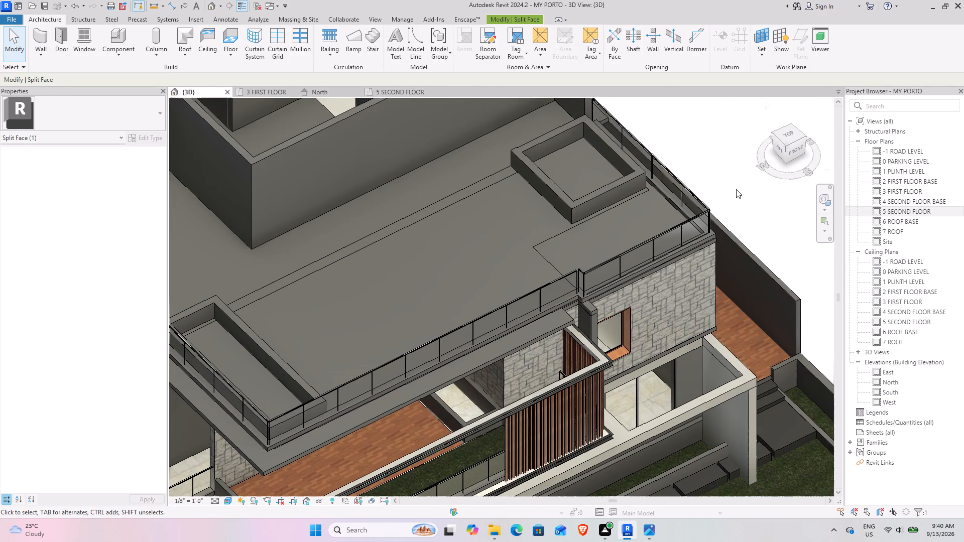
click(736, 189)
middle_drag(339, 339, 430, 326)
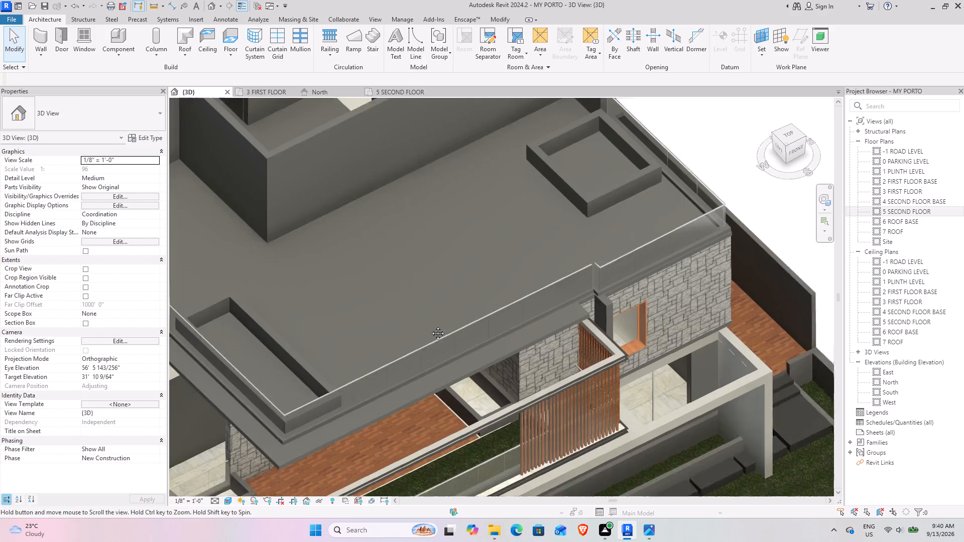
middle_drag(430, 326, 444, 326)
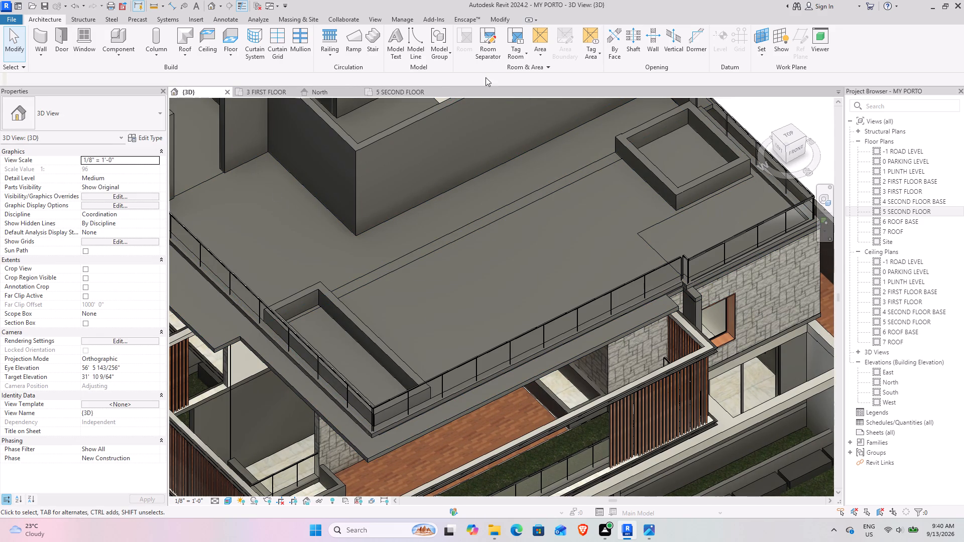
Paint the terrace's lawn face region with the Grass material.
key(p)
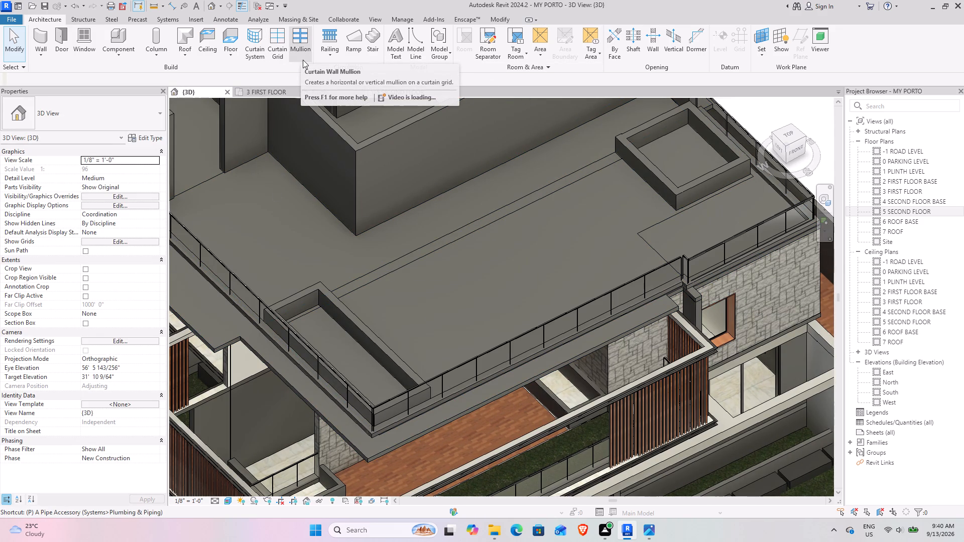
key(t)
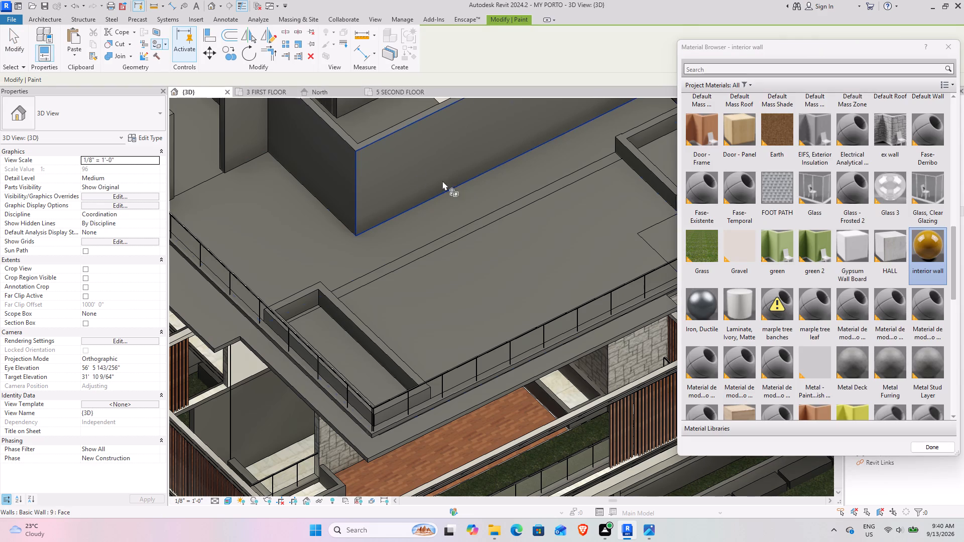
click(719, 258)
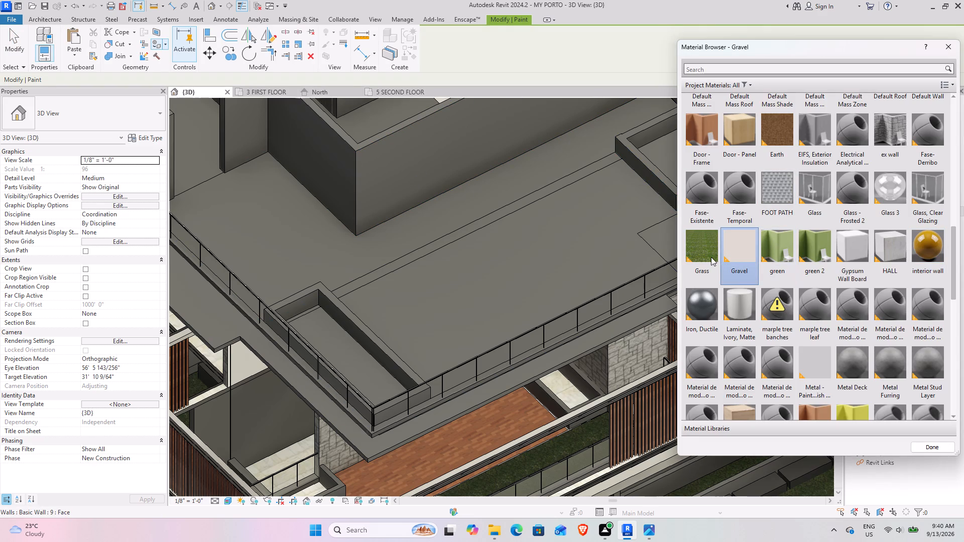
click(707, 256)
click(697, 249)
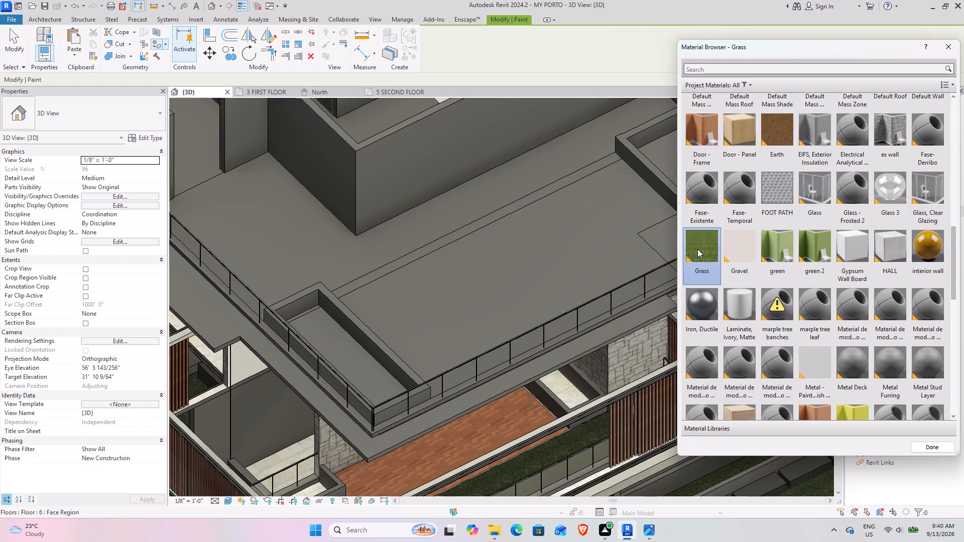
click(539, 245)
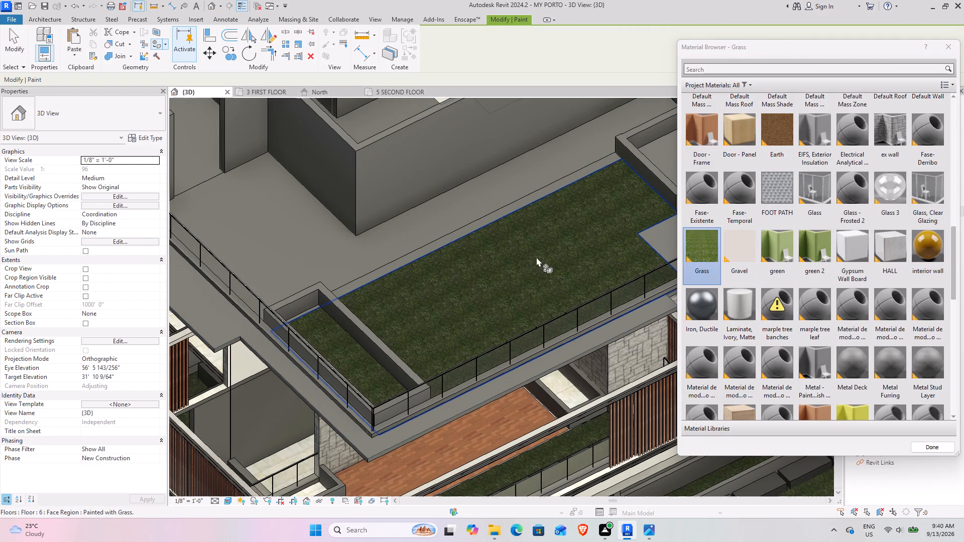
Paint the terrace deck floor around the house walls with the SIT OUT material.
middle_drag(535, 257, 579, 261)
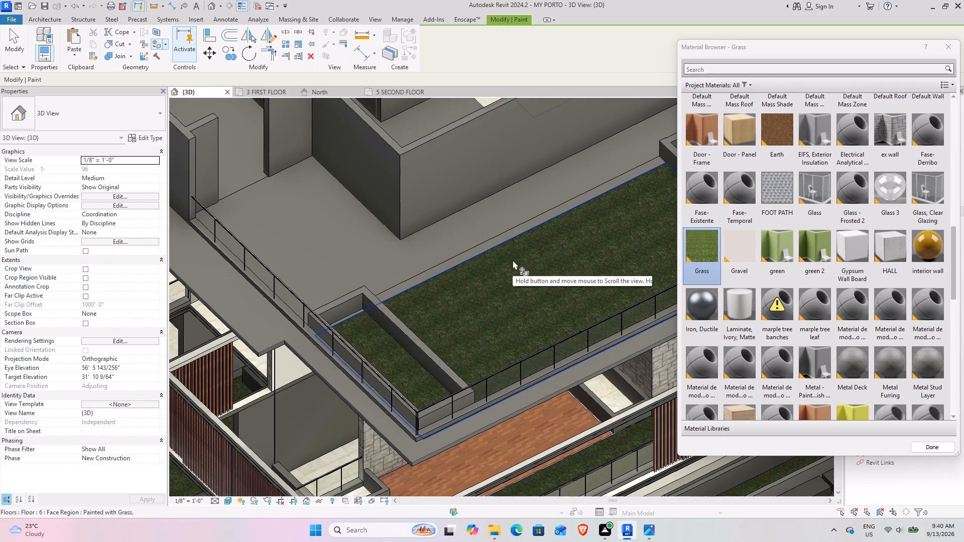
scroll(810, 255, down, 3)
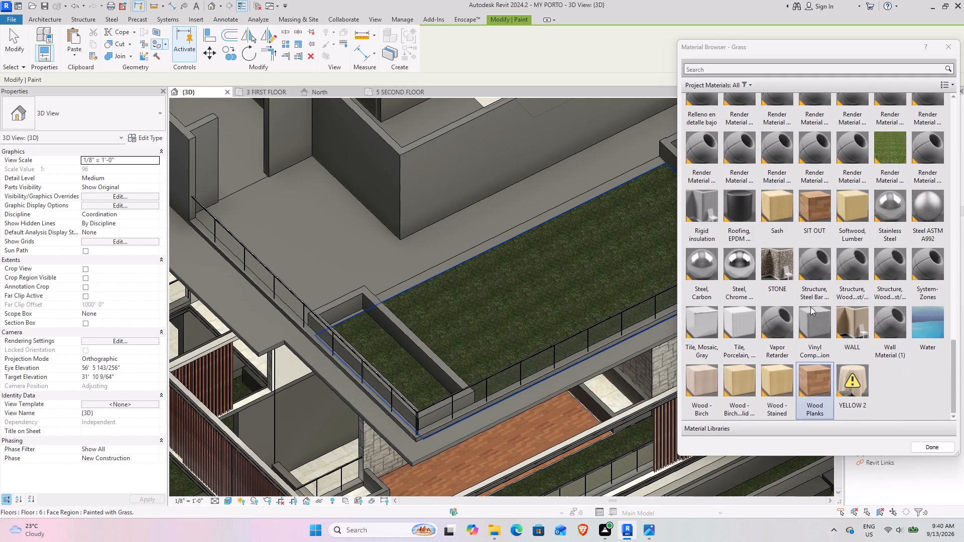
click(809, 211)
click(371, 236)
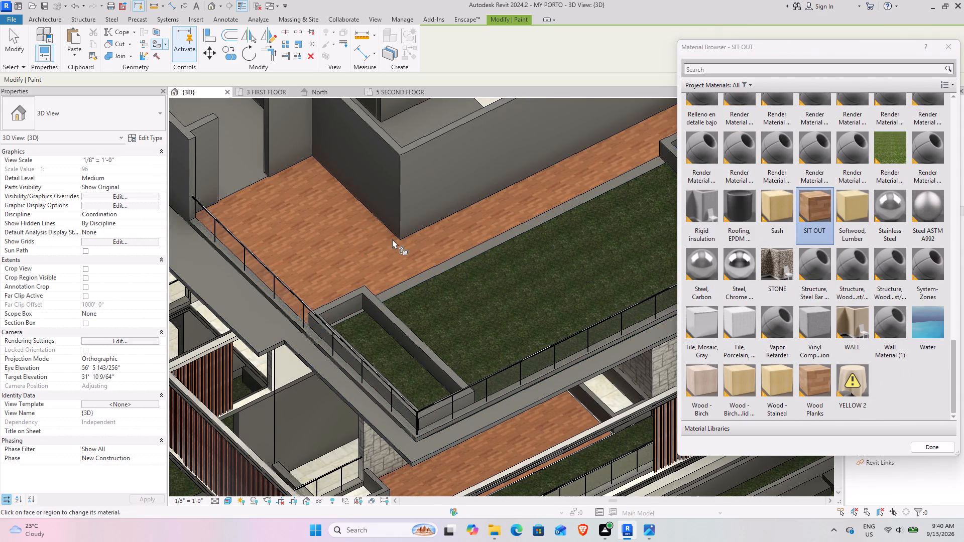
scroll(493, 249, down, 4)
middle_drag(556, 268, 509, 293)
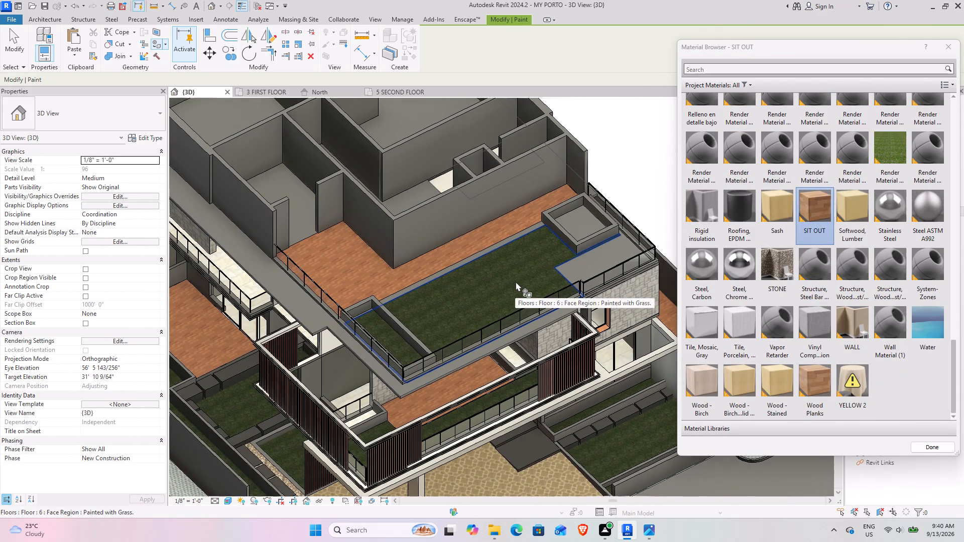
key(Escape)
key(Escape)
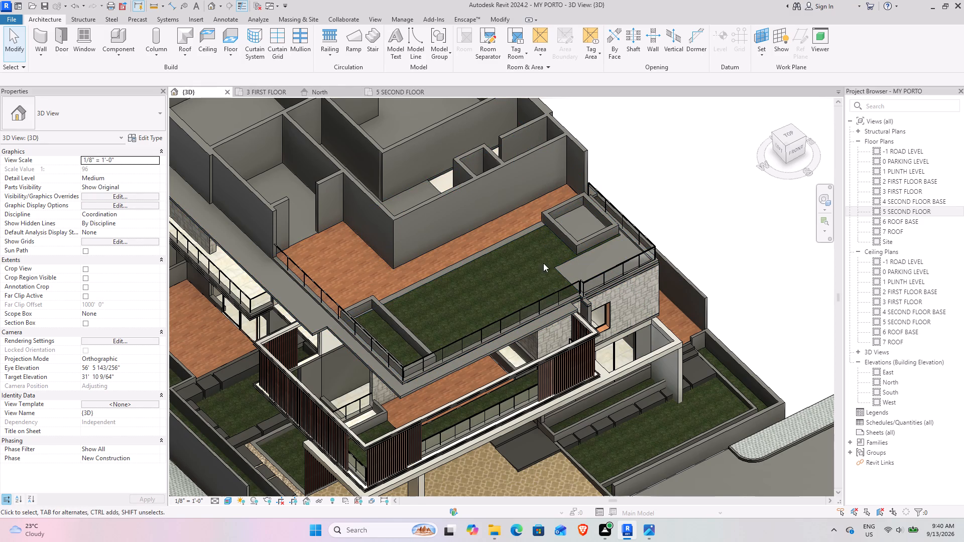
Inspect the painted lawn and deck around both planters, including the strip between deck and lawn, in the 3D view.
scroll(562, 238, up, 4)
scroll(581, 305, up, 9)
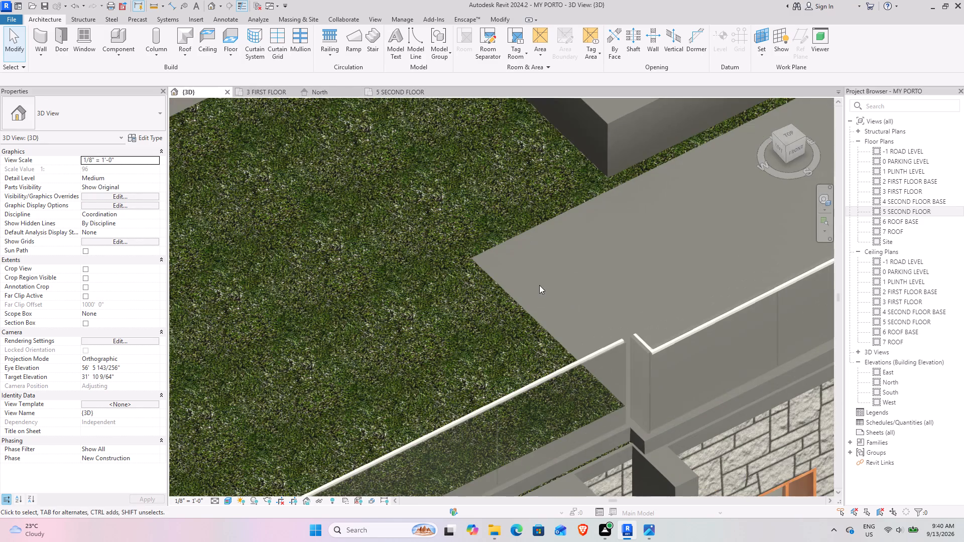
scroll(486, 303, down, 8)
middle_drag(452, 299, 530, 279)
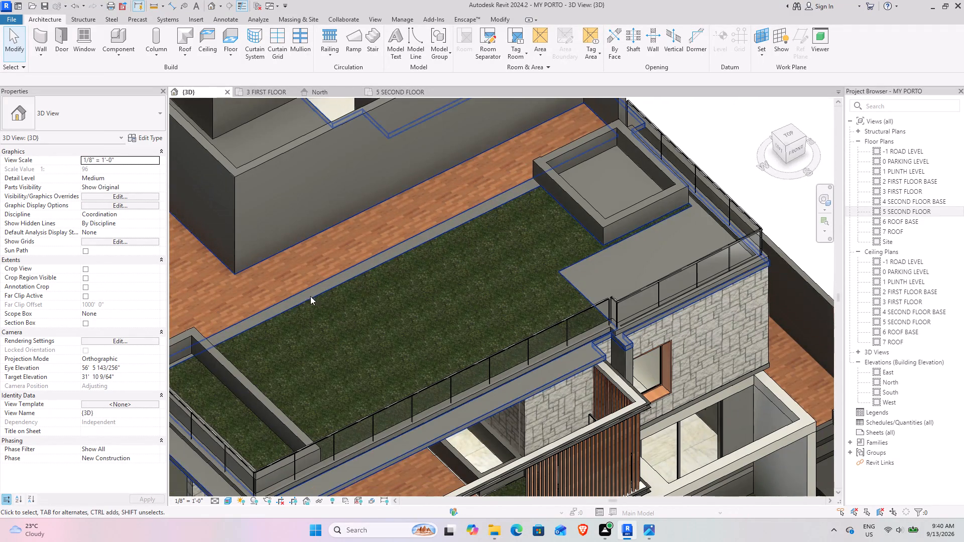
middle_drag(279, 308, 525, 263)
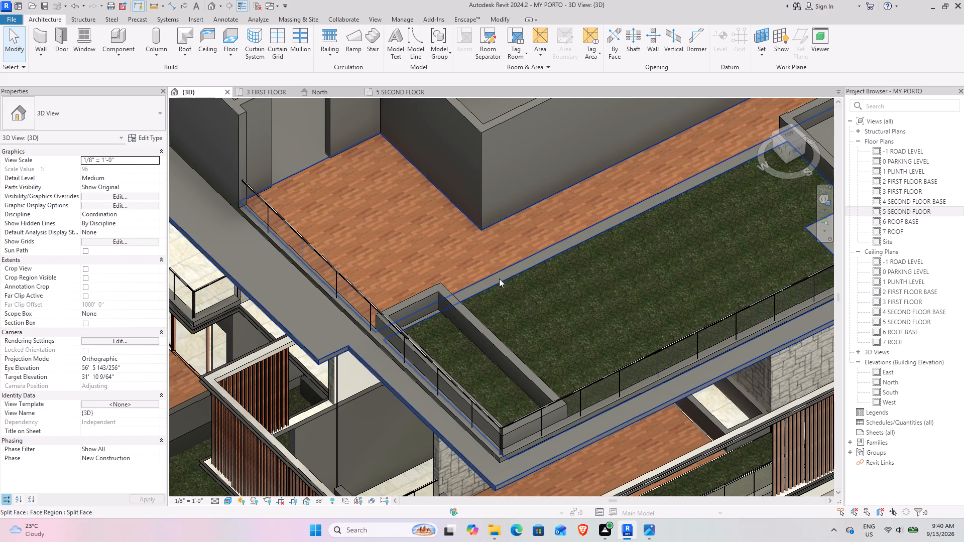
scroll(534, 313, down, 4)
shift+middle_drag(538, 326, 516, 231)
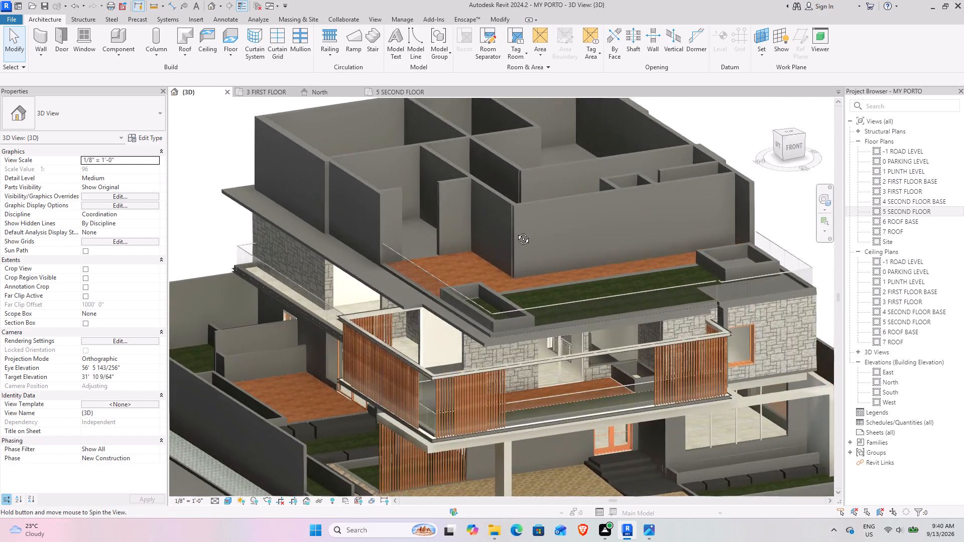
shift+middle_drag(516, 231, 441, 255)
scroll(572, 255, up, 8)
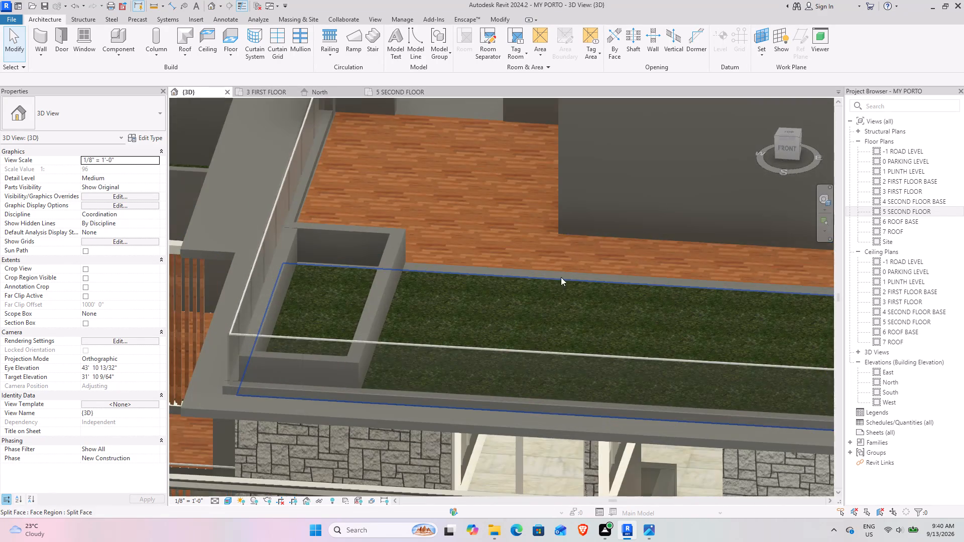
shift+middle_drag(547, 277, 549, 306)
middle_drag(504, 275, 509, 291)
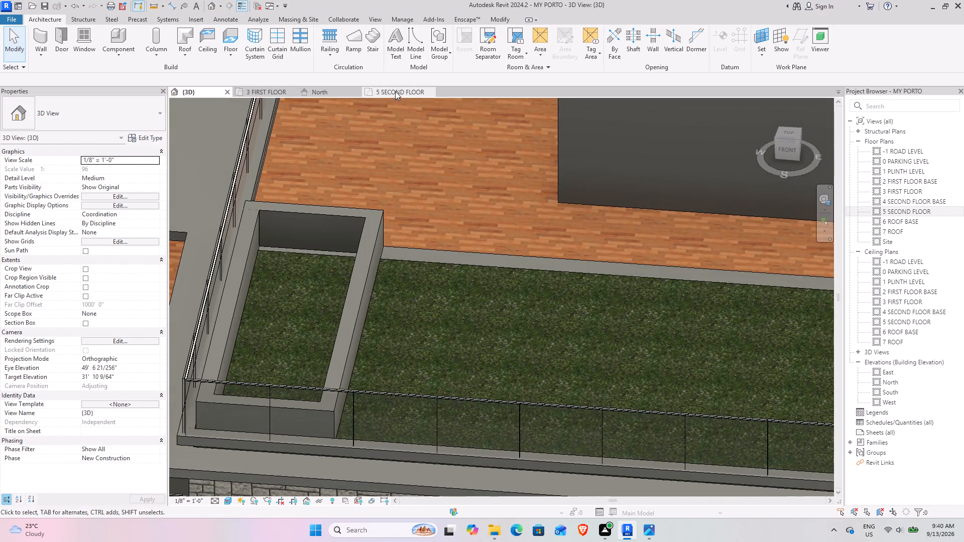
Examine the strip between the wood deck and lawn, and the planter wall beside it, in the second-floor plan.
click(394, 90)
scroll(323, 183, down, 4)
middle_drag(304, 196, 559, 235)
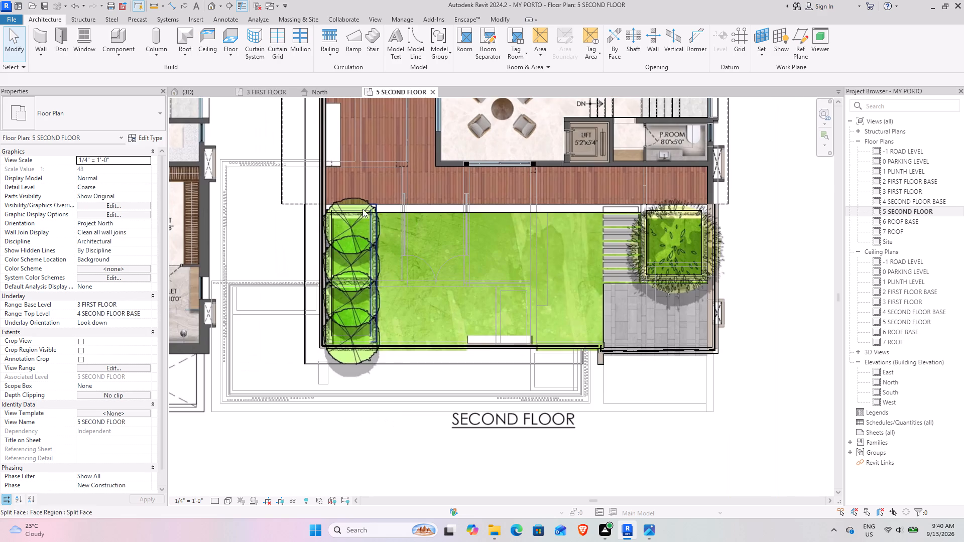
scroll(360, 207, up, 4)
middle_drag(507, 219, 378, 253)
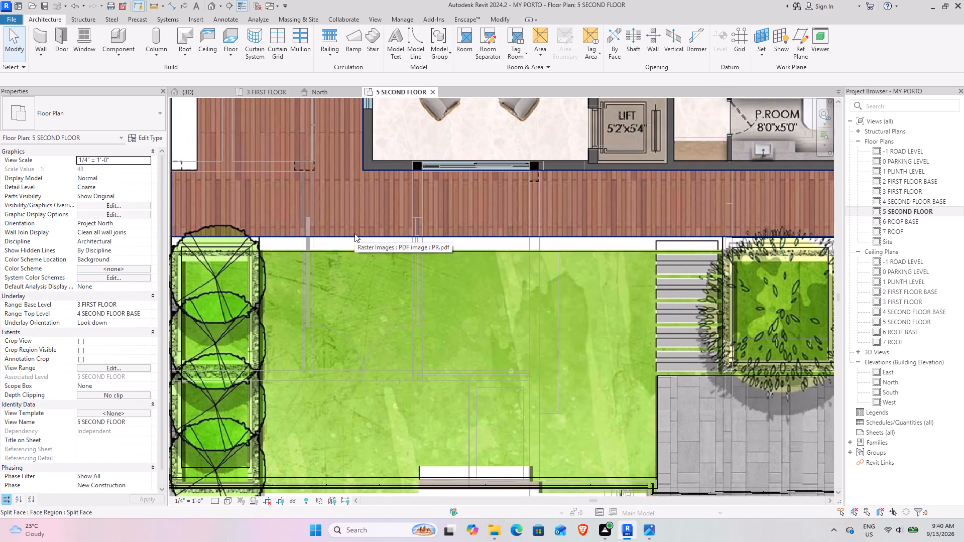
middle_drag(302, 253, 367, 267)
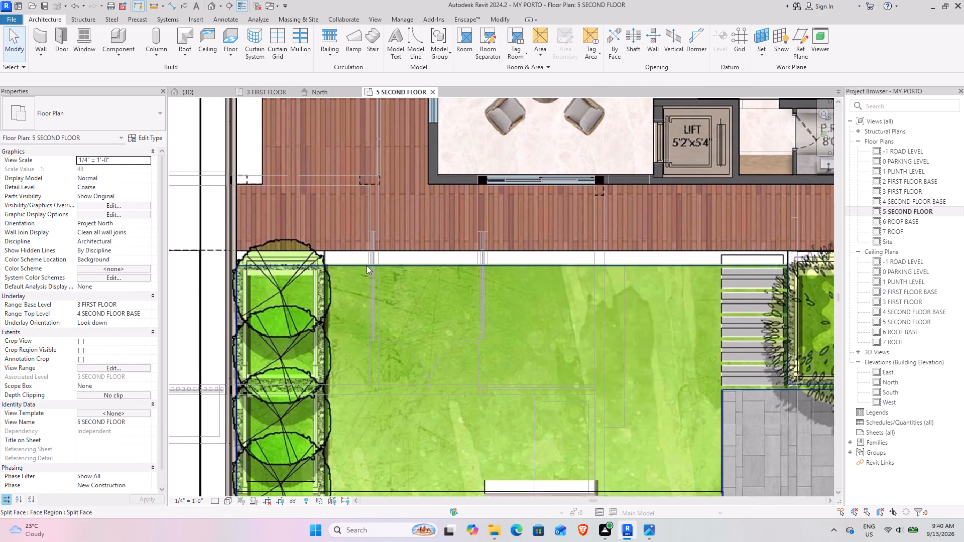
middle_drag(415, 268, 351, 268)
middle_drag(216, 245, 266, 245)
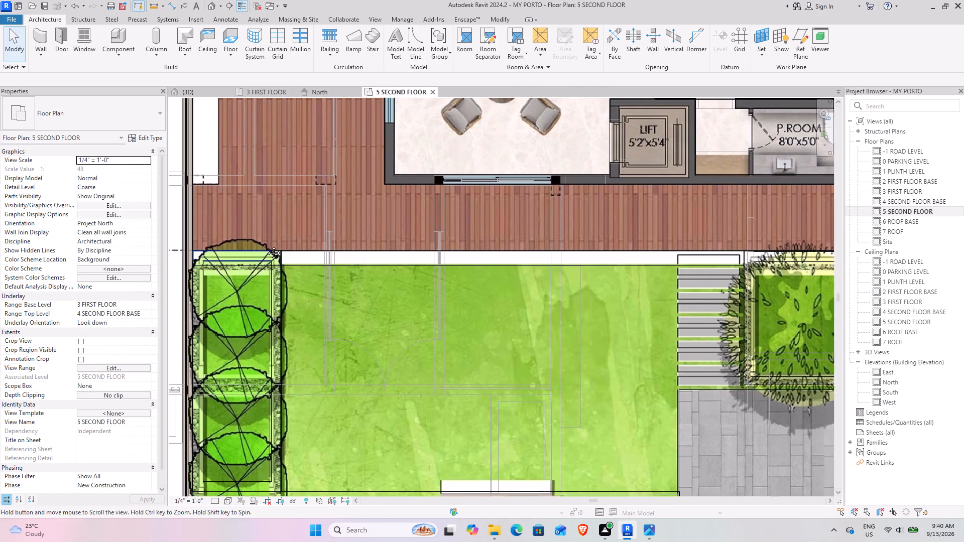
middle_drag(266, 245, 301, 245)
click(339, 295)
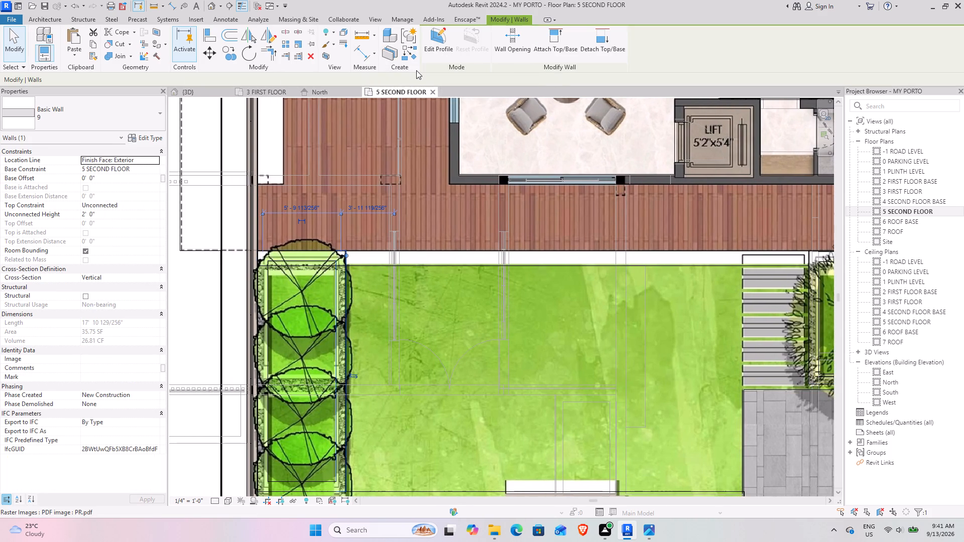
key(Escape)
key(Escape)
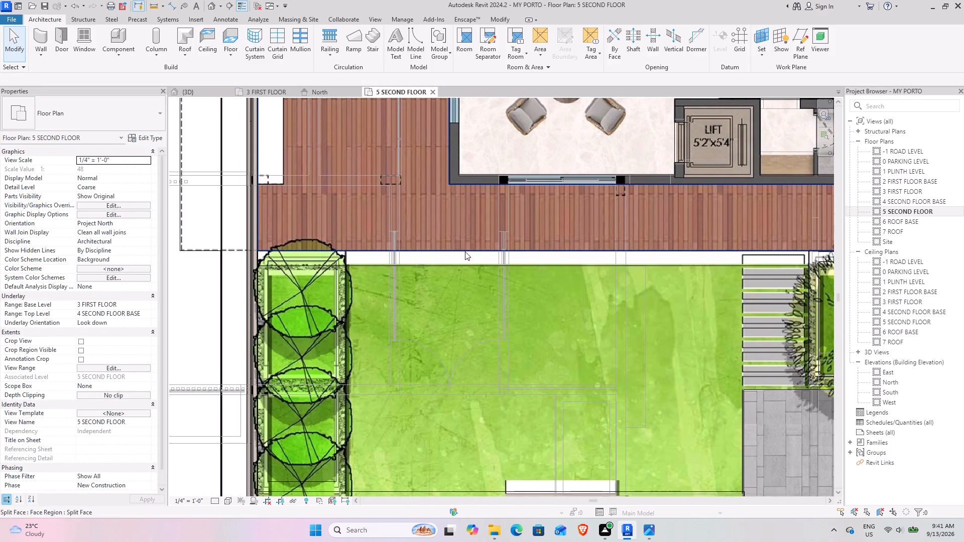
Start an in-place Generic Models component on the second floor, keeping the suggested name.
middle_drag(478, 246, 433, 237)
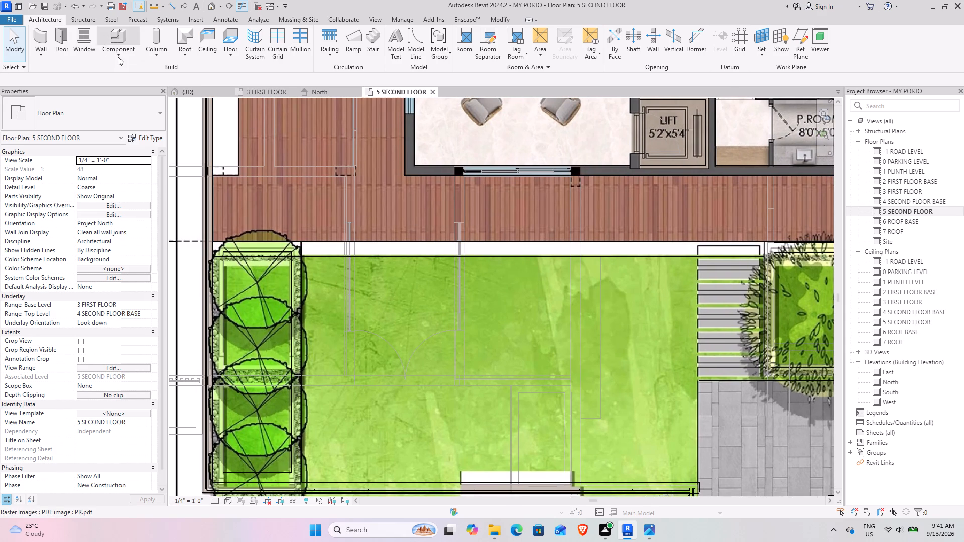
click(118, 57)
click(119, 99)
click(447, 237)
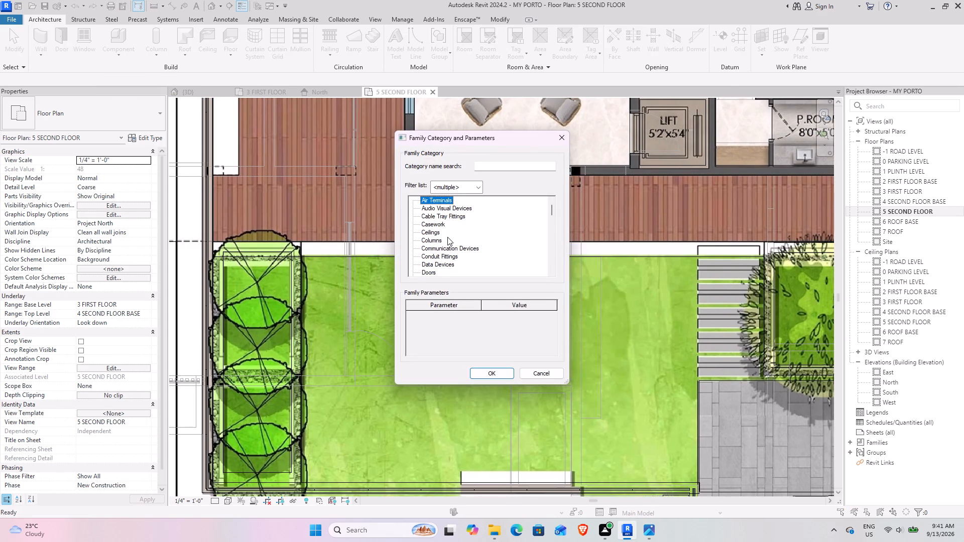
key(g)
click(504, 377)
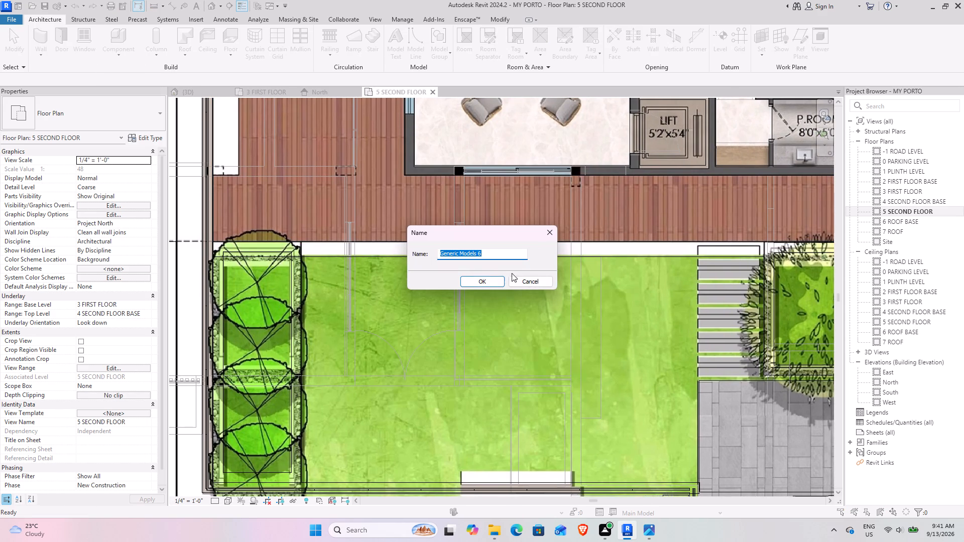
click(490, 282)
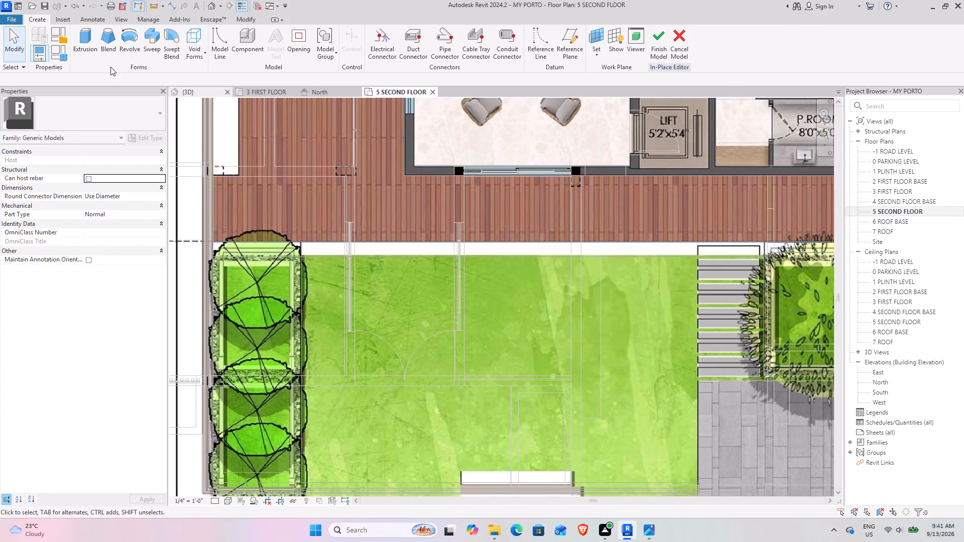
Sketch a rectangular extrusion profile over the white strip between deck and lawn, spanning the full terrace width from edge to edge.
click(90, 53)
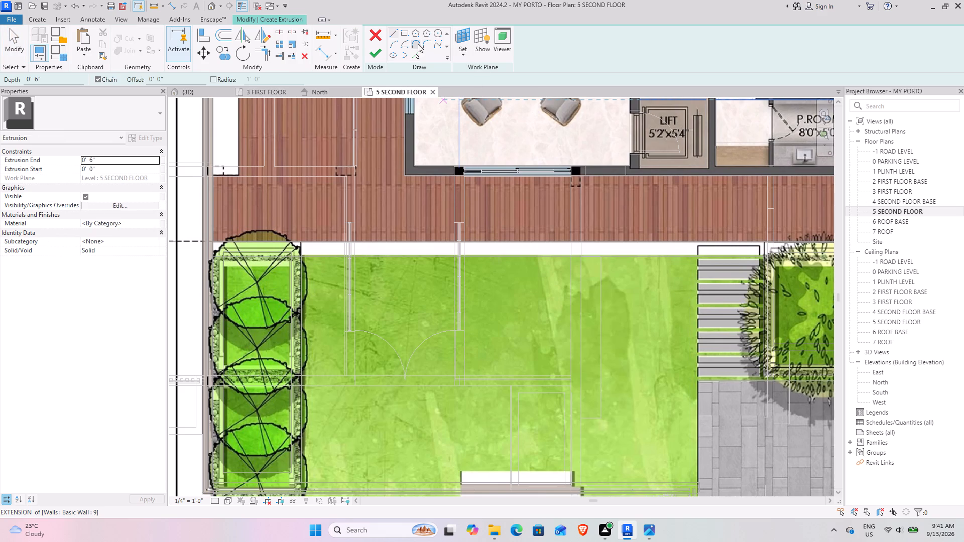
click(401, 34)
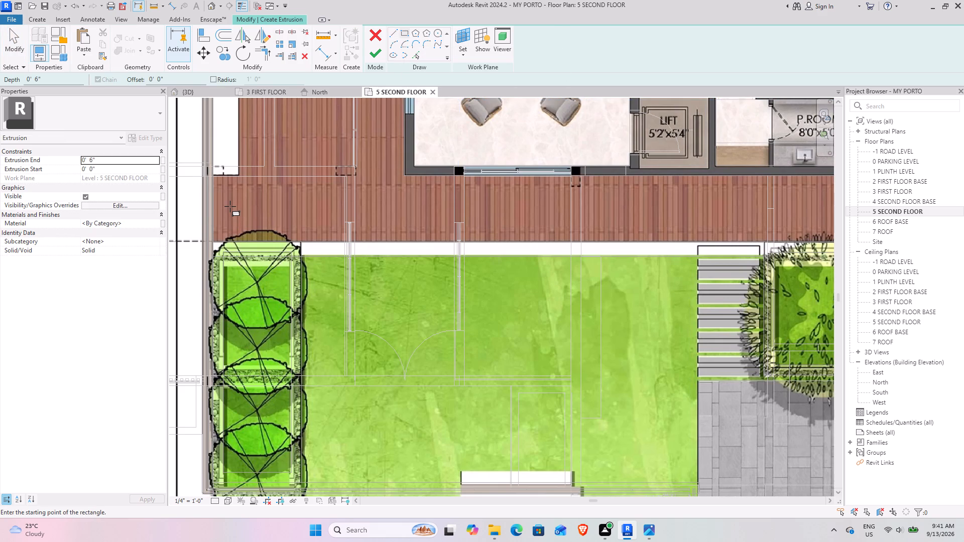
scroll(200, 209, up, 9)
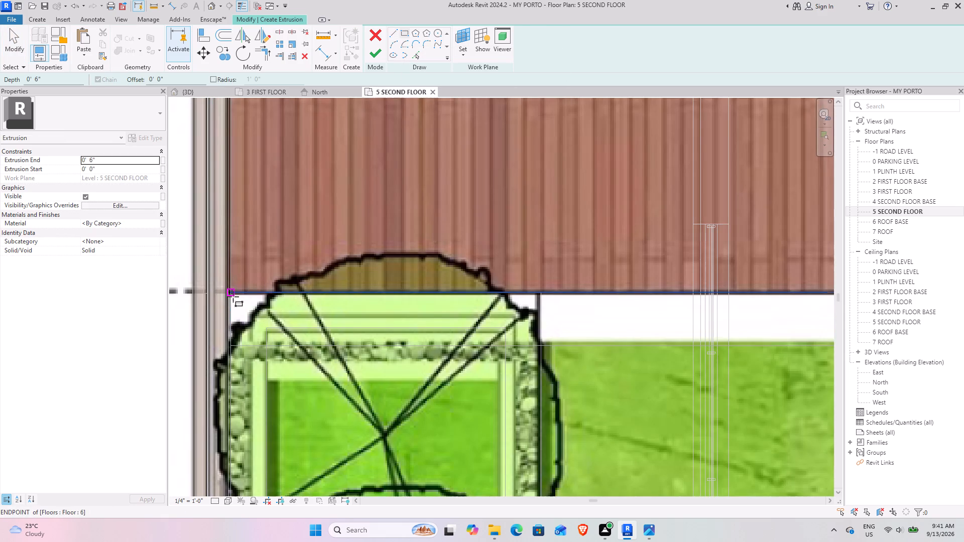
click(231, 294)
scroll(701, 310, down, 4)
middle_drag(769, 317, 134, 314)
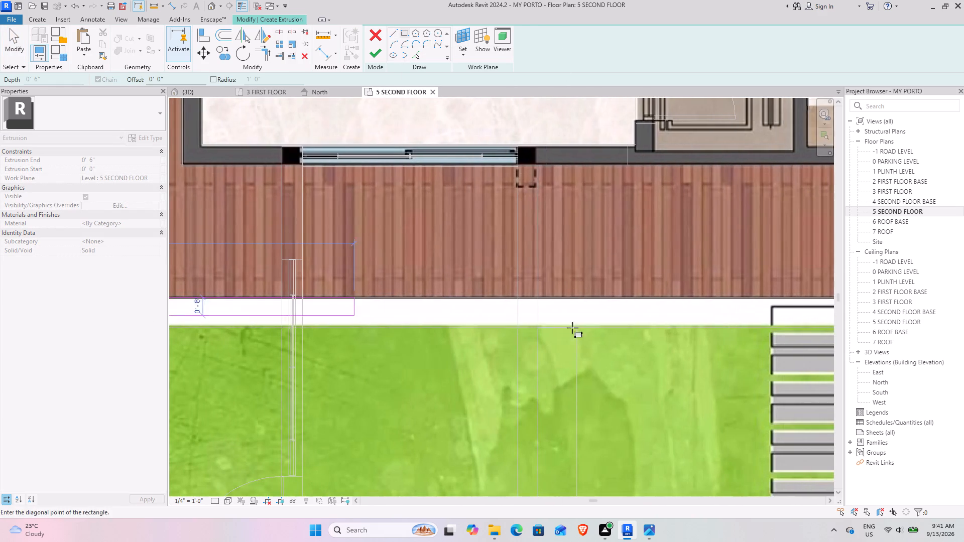
middle_drag(775, 323, 156, 318)
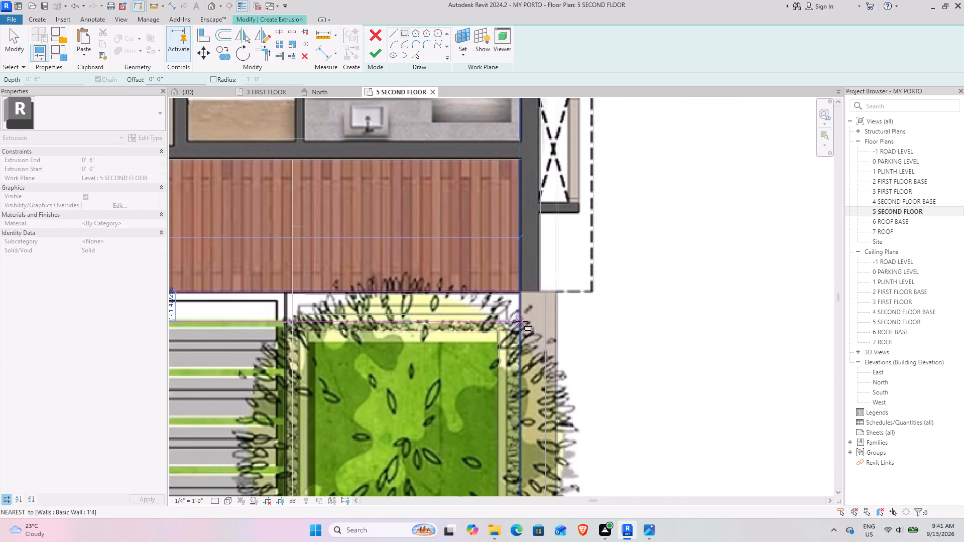
click(522, 321)
Set the strip's extrusion end to 1.5" and finish the extrusion.
middle_drag(386, 323, 663, 313)
middle_drag(421, 307, 539, 307)
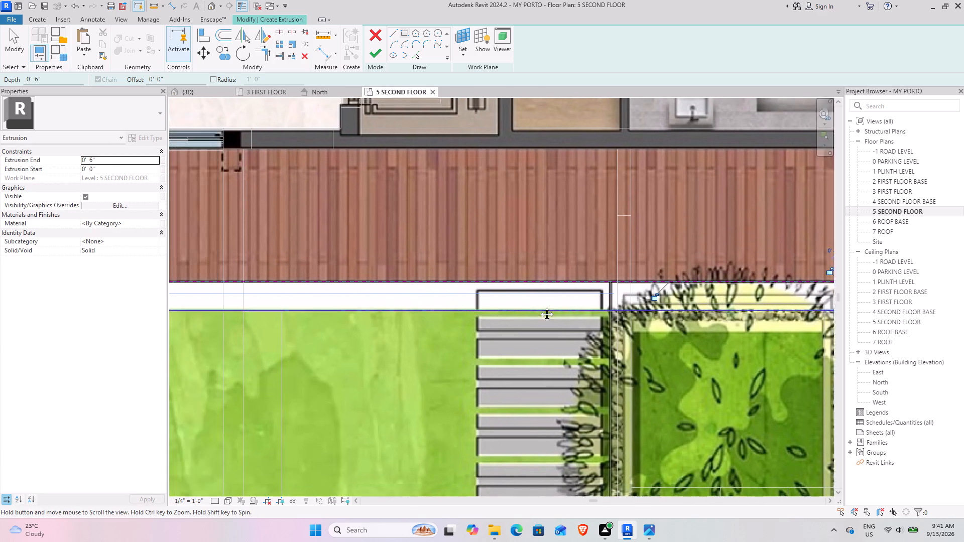
middle_drag(539, 307, 571, 308)
click(112, 166)
click(111, 165)
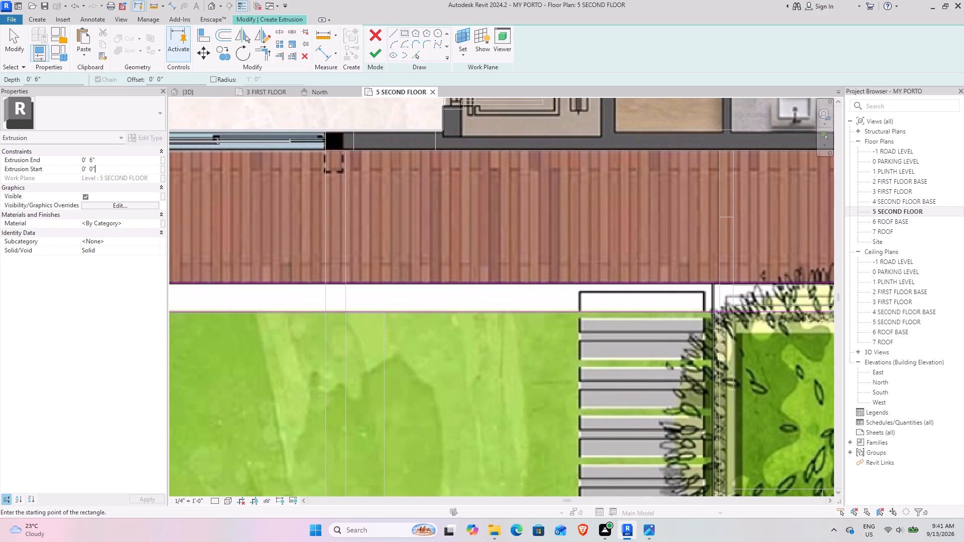
click(111, 164)
key(1)
key(period)
text(5")
key(Return)
click(374, 59)
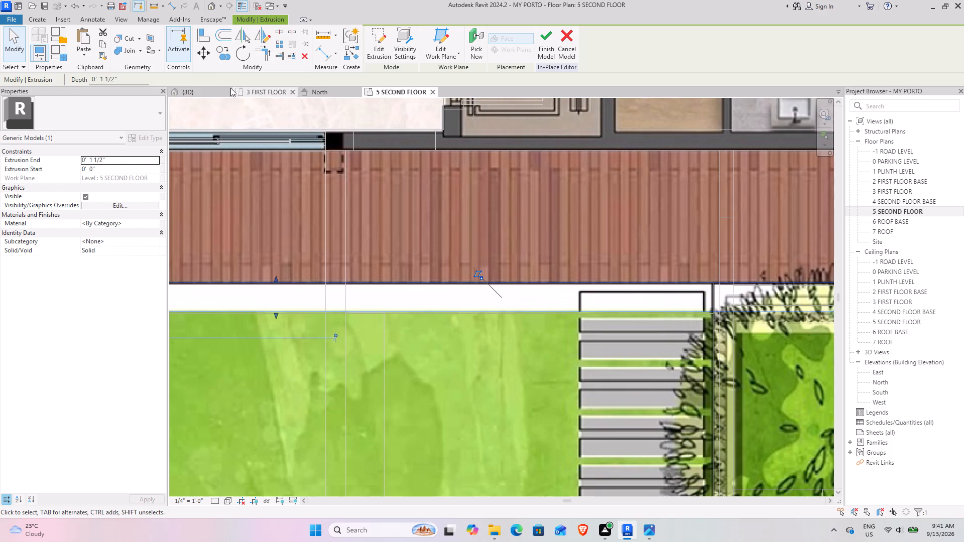
Inspect the new border strip between the deck and lawn, including where it meets both planters, in the 3D view.
click(192, 87)
shift+middle_drag(544, 351, 627, 332)
scroll(655, 366, down, 4)
middle_drag(696, 359, 509, 329)
click(590, 300)
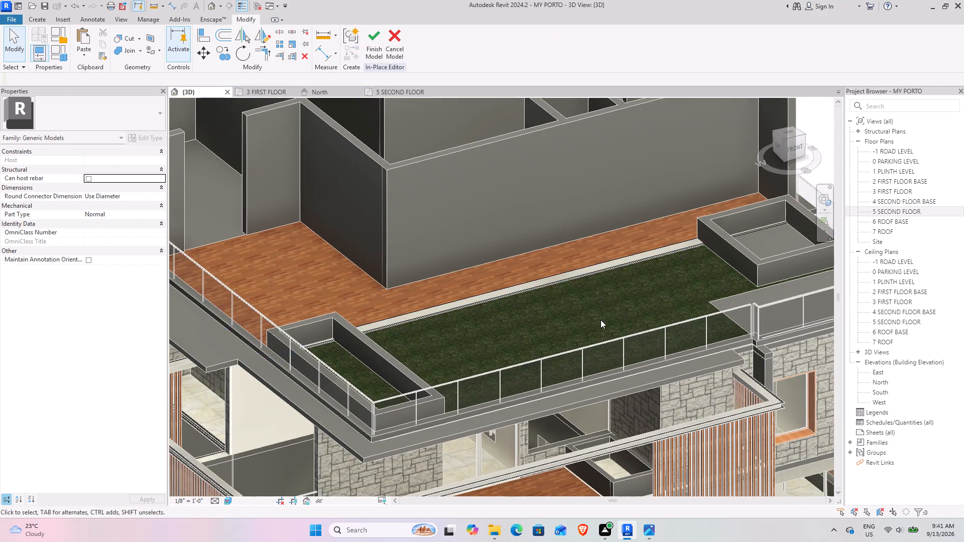
shift+middle_drag(600, 320, 579, 318)
scroll(662, 296, up, 2)
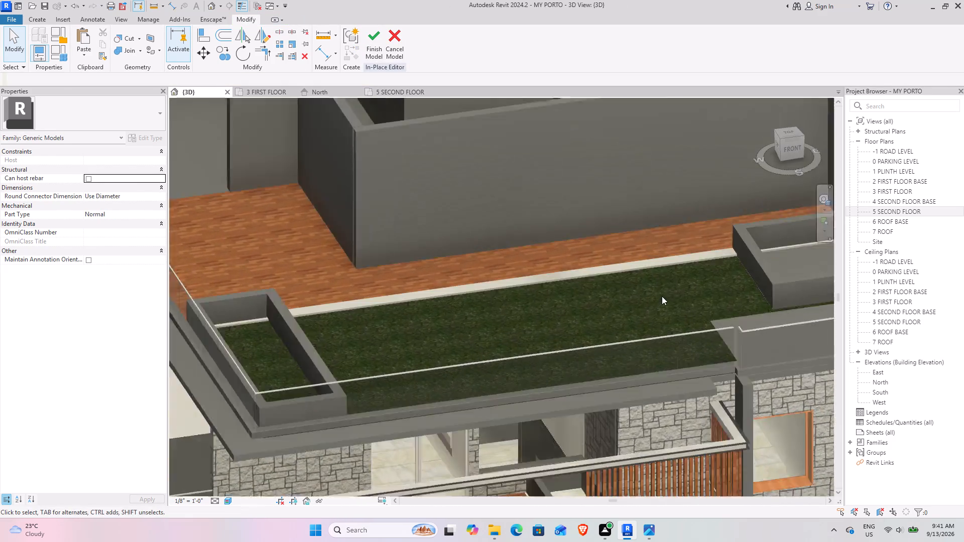
scroll(662, 296, up, 2)
shift+middle_drag(625, 306, 675, 346)
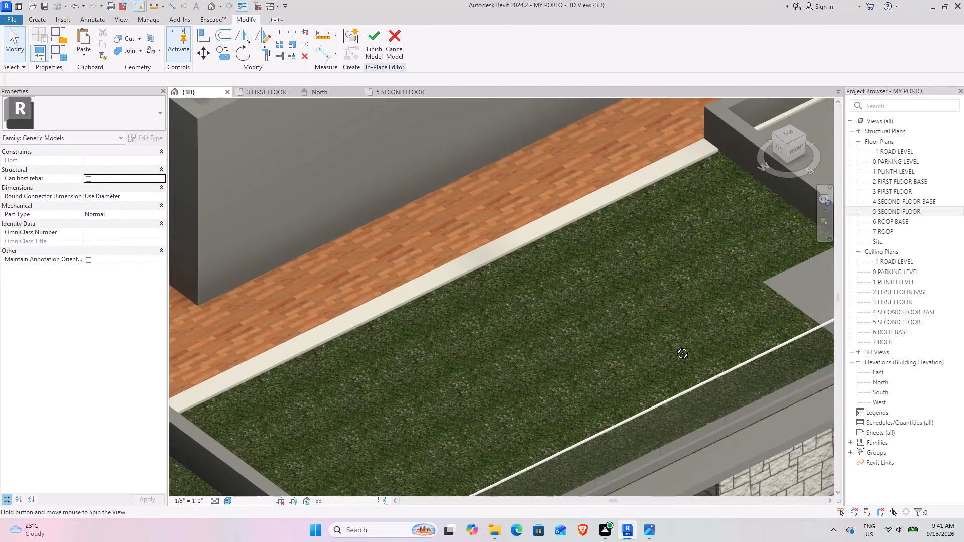
shift+middle_drag(675, 346, 675, 346)
scroll(614, 339, down, 4)
shift+middle_drag(598, 343, 606, 376)
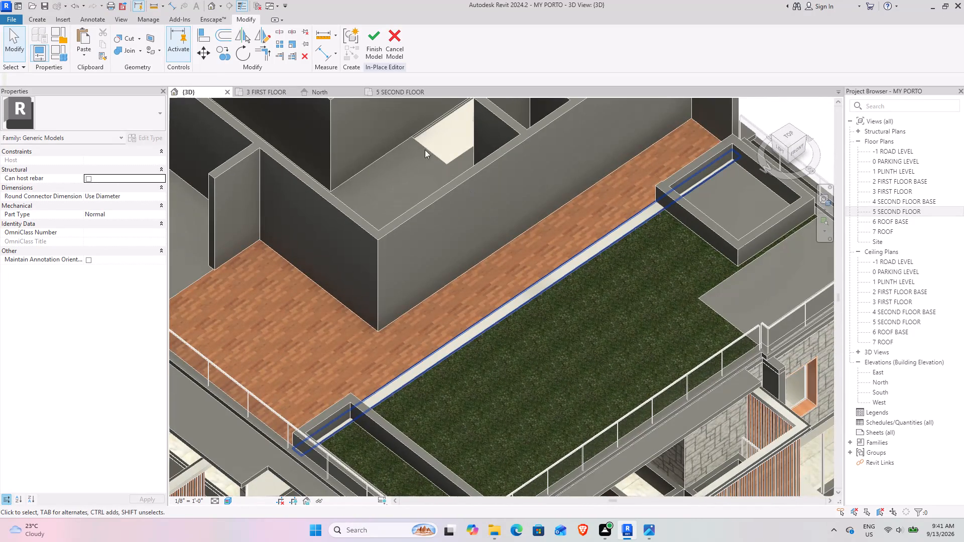
Begin another extrusion in the second-floor plan and sketch a 4'-6" by 1'-0" rectangle over the first stepping slab beside the square planter.
click(385, 91)
scroll(512, 237, down, 4)
middle_drag(531, 277, 294, 181)
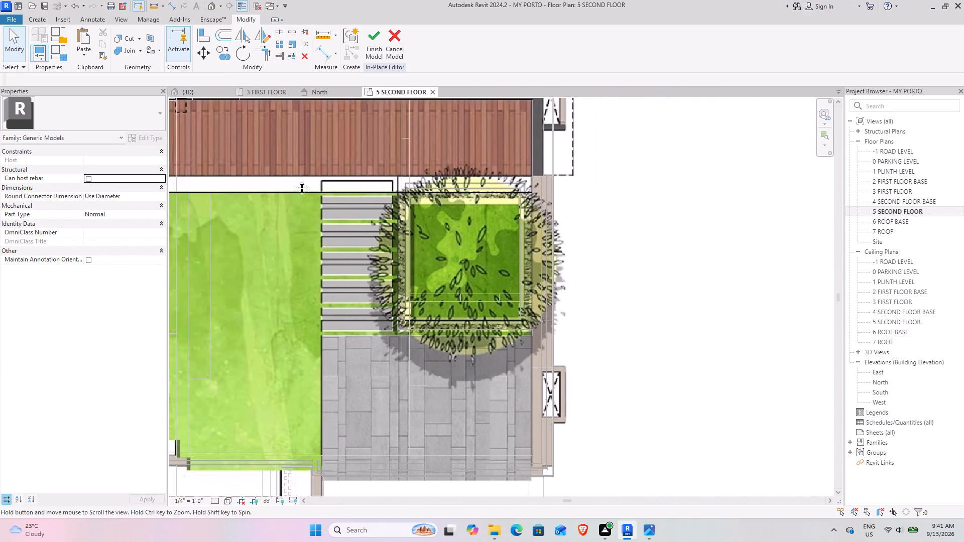
middle_drag(294, 181, 289, 179)
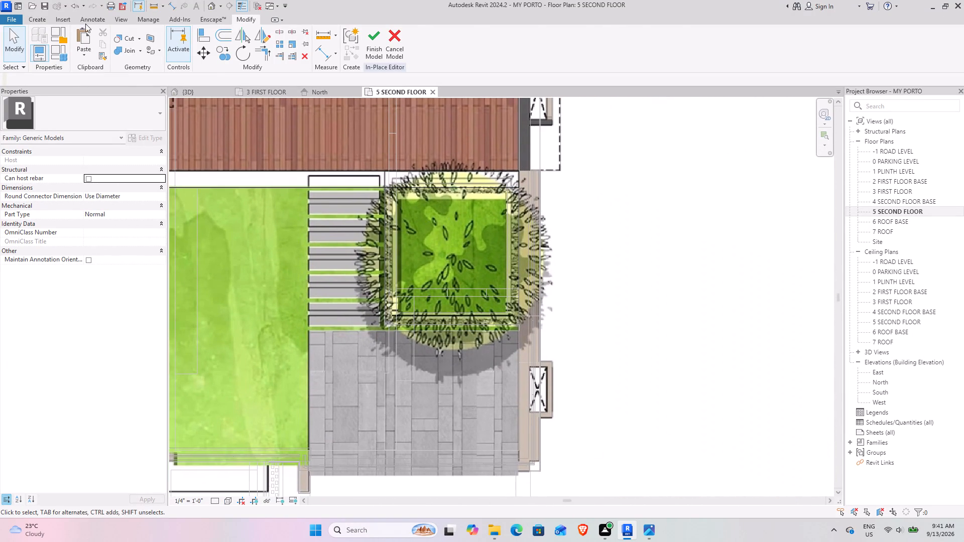
click(41, 20)
click(95, 39)
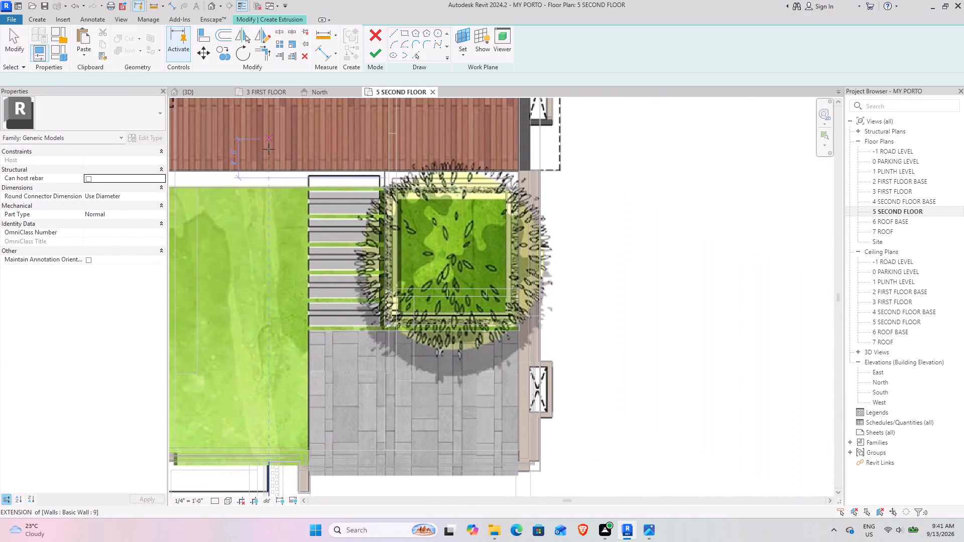
scroll(263, 178, up, 4)
middle_drag(376, 219, 333, 212)
scroll(319, 209, up, 3)
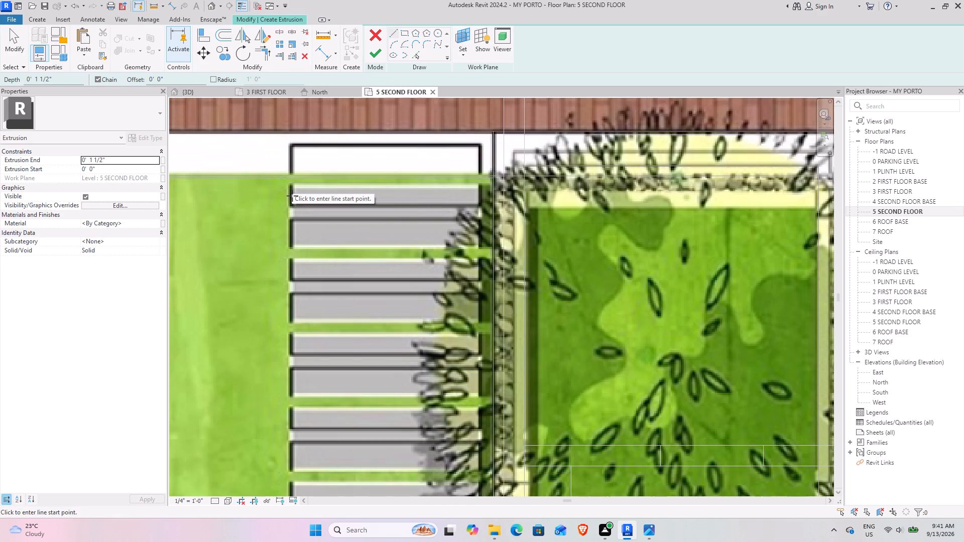
click(292, 196)
click(405, 33)
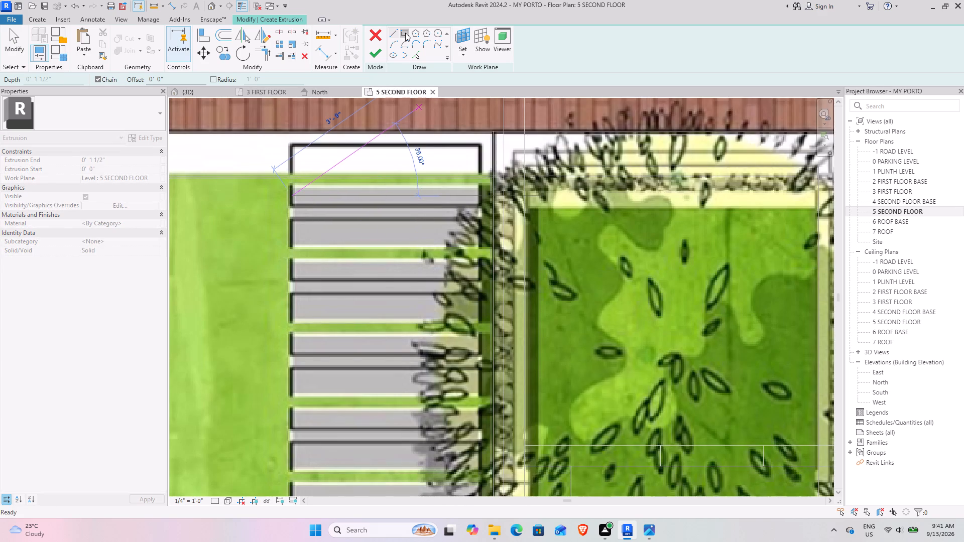
click(291, 197)
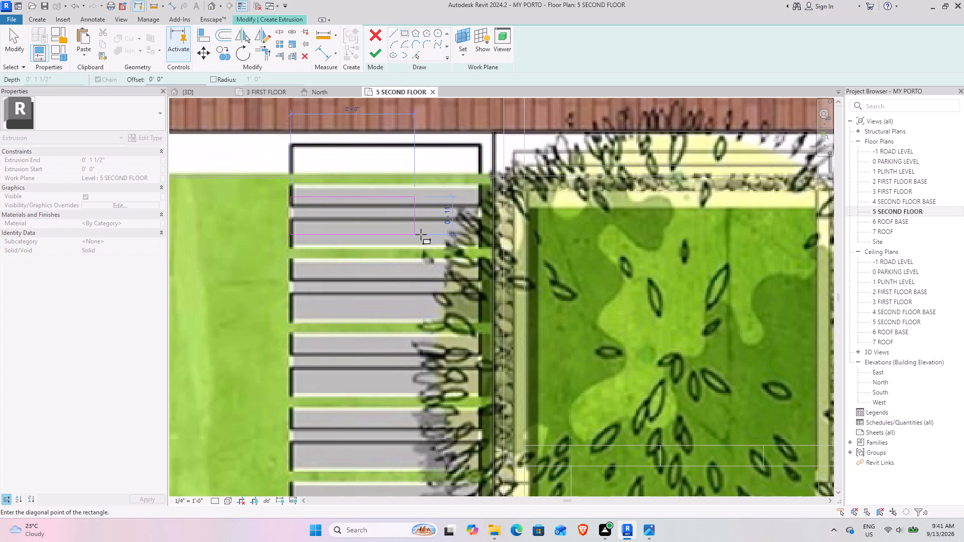
click(476, 238)
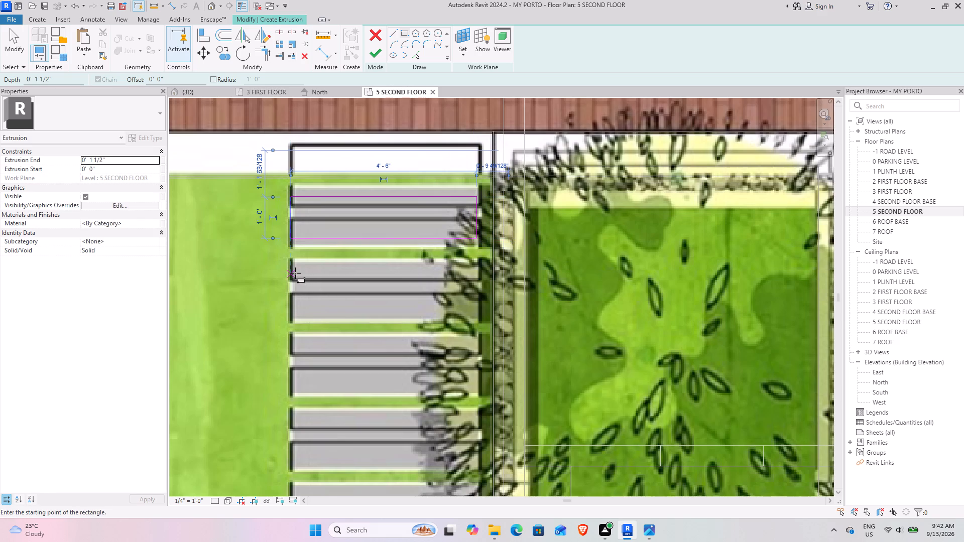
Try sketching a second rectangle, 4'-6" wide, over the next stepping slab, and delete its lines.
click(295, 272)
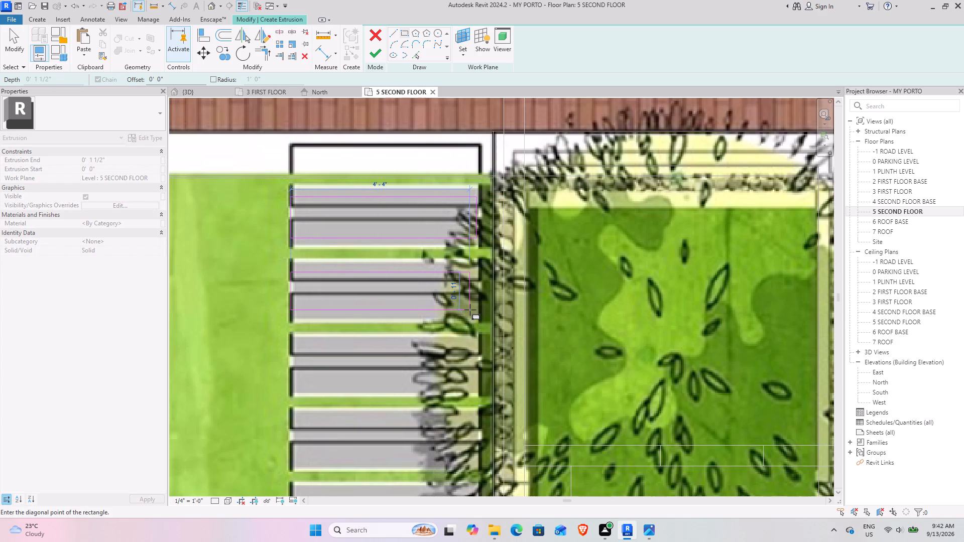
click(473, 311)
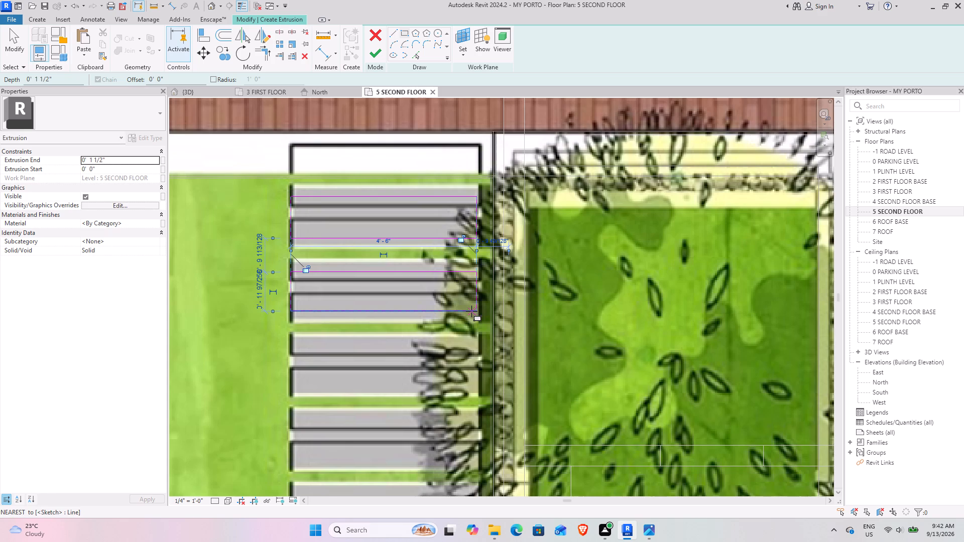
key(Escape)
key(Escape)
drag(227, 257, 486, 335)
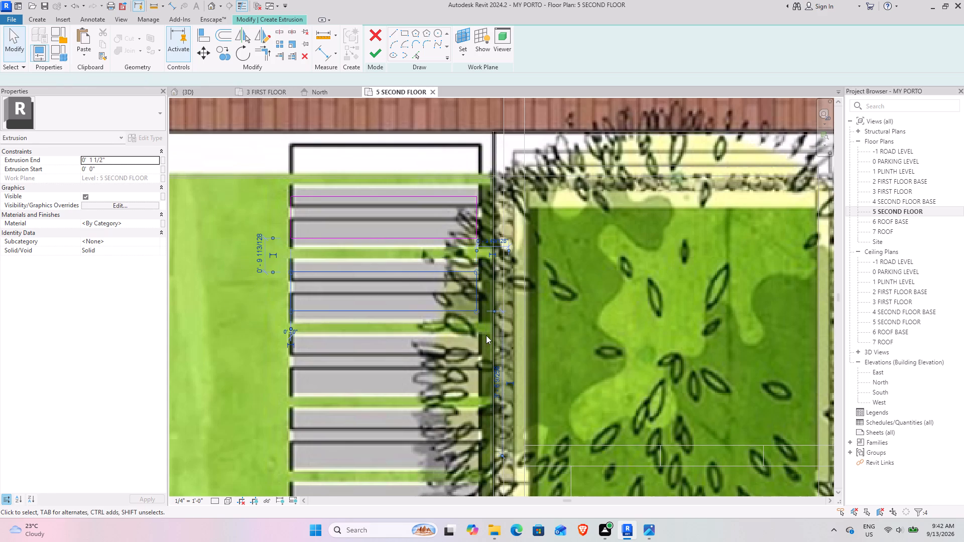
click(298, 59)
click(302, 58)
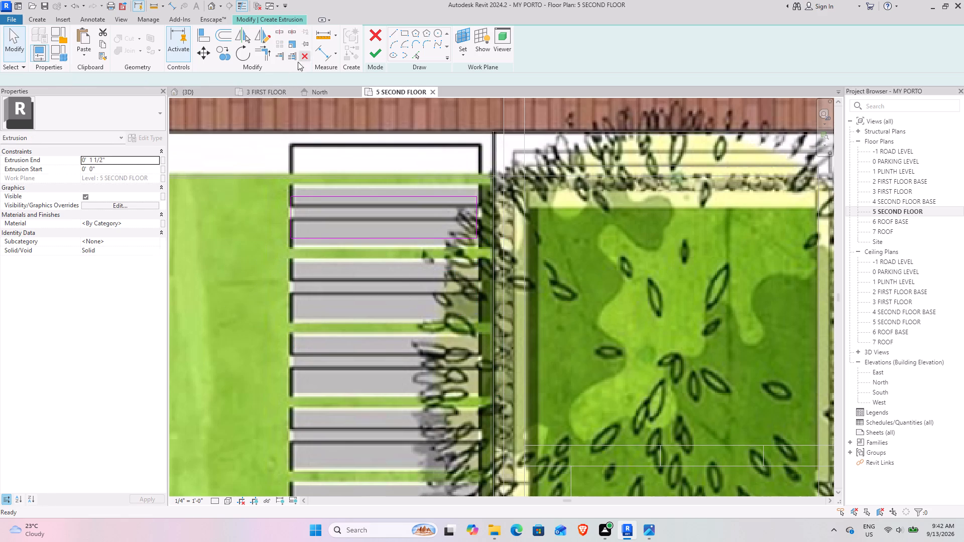
Copy the stepping-slab rectangle in the sketch onto the four remaining slab positions along the square planter.
drag(272, 188, 493, 265)
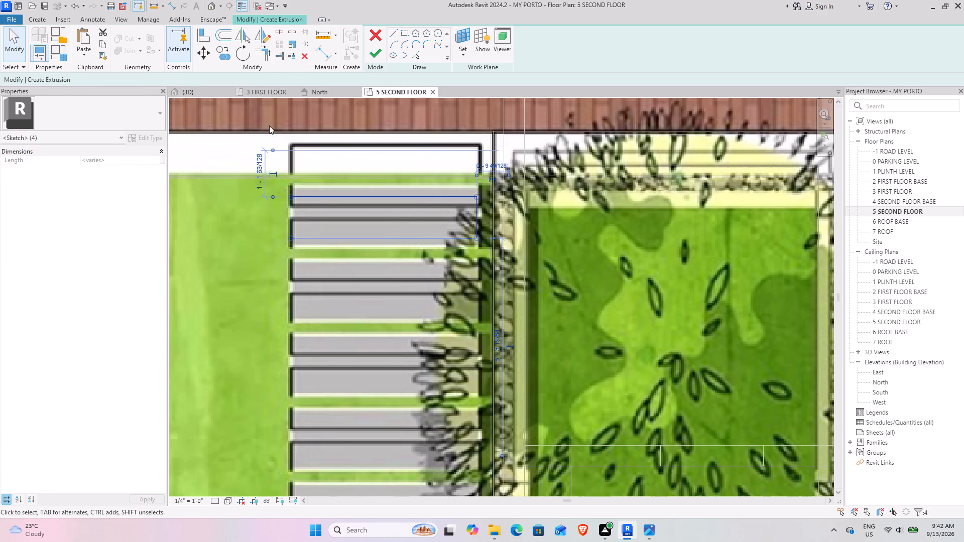
click(221, 57)
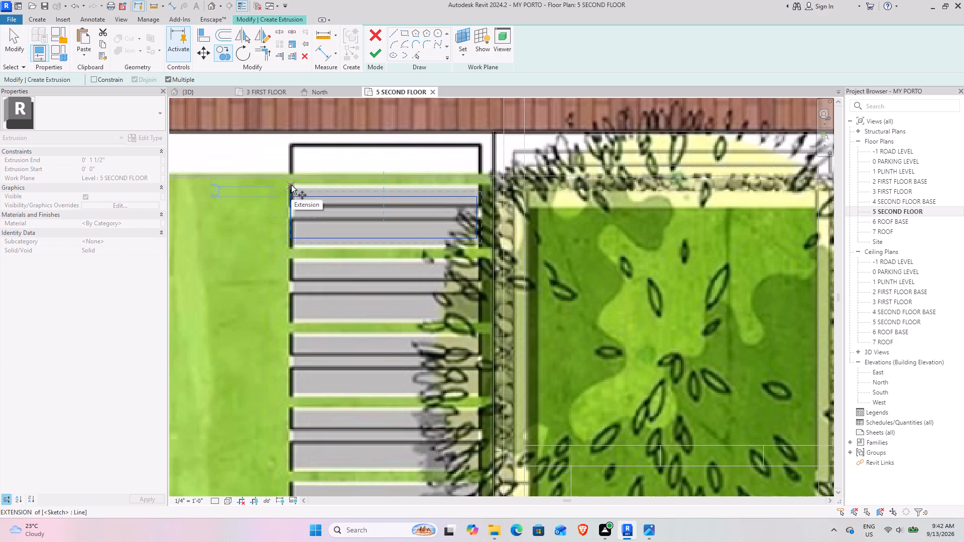
click(291, 185)
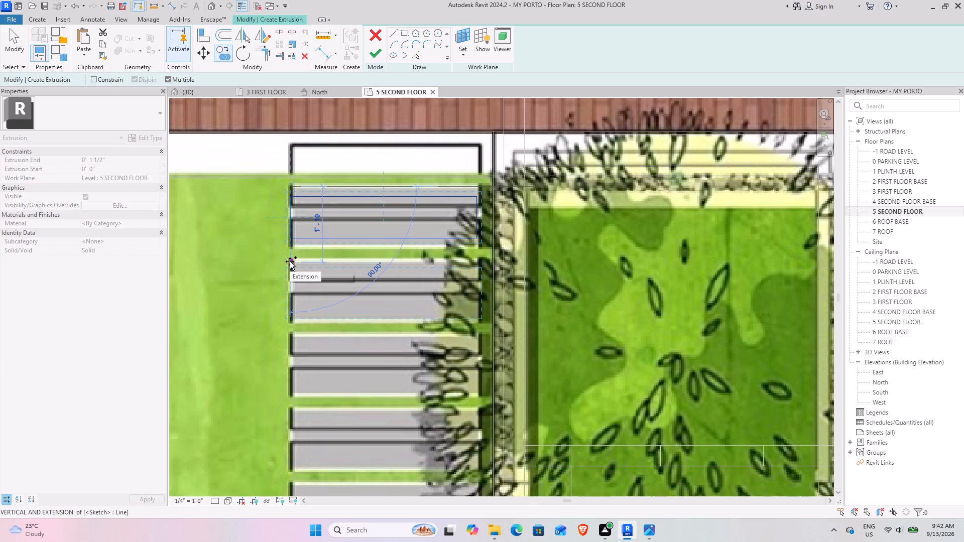
click(290, 261)
middle_drag(322, 388, 304, 293)
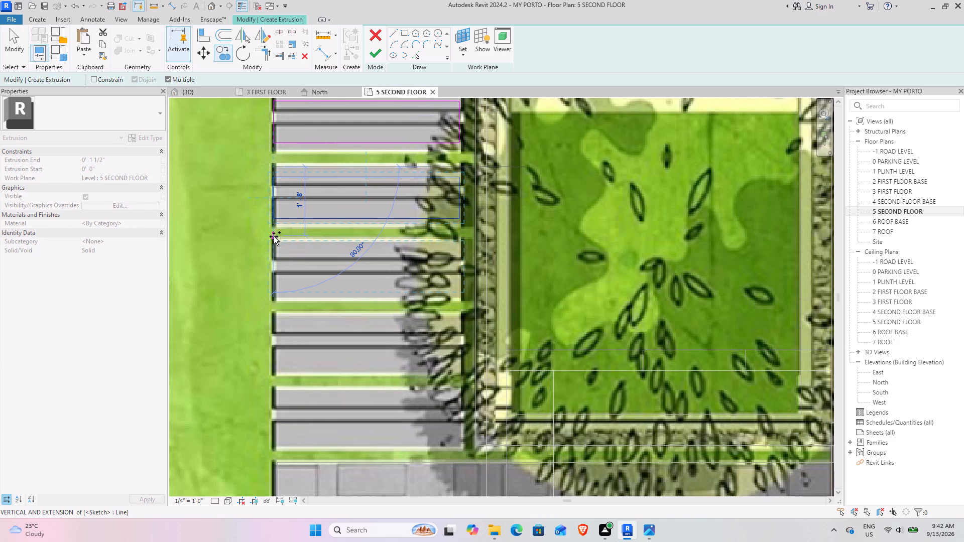
click(274, 236)
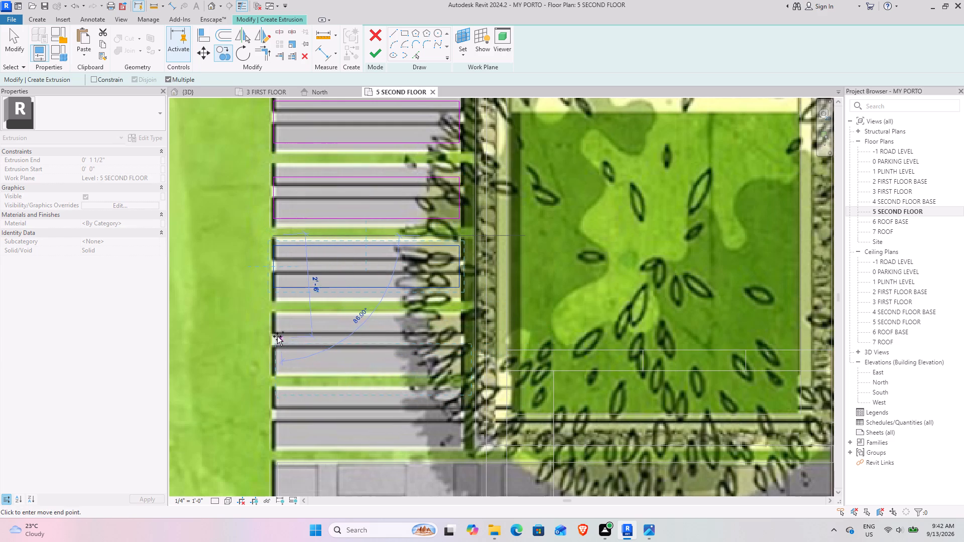
click(273, 316)
middle_drag(324, 368, 321, 319)
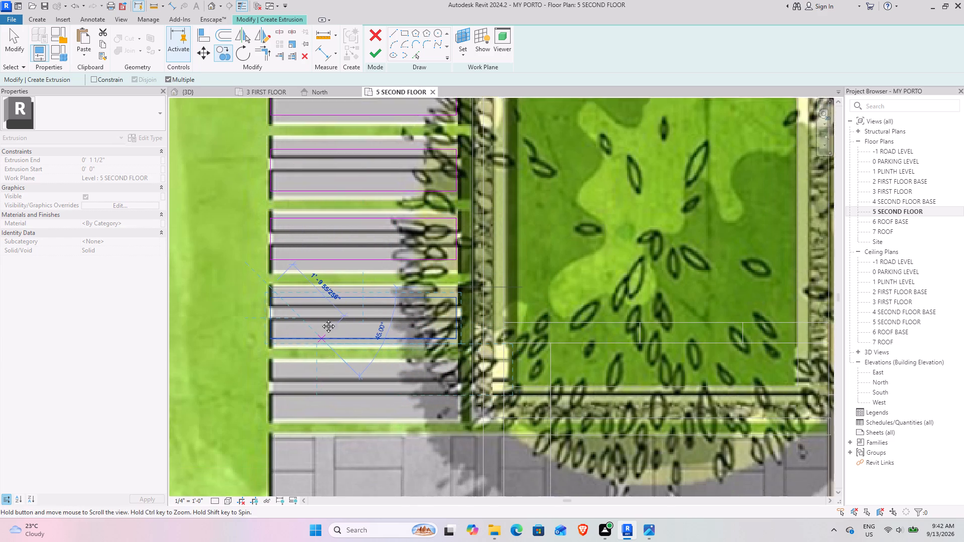
middle_drag(321, 319, 315, 231)
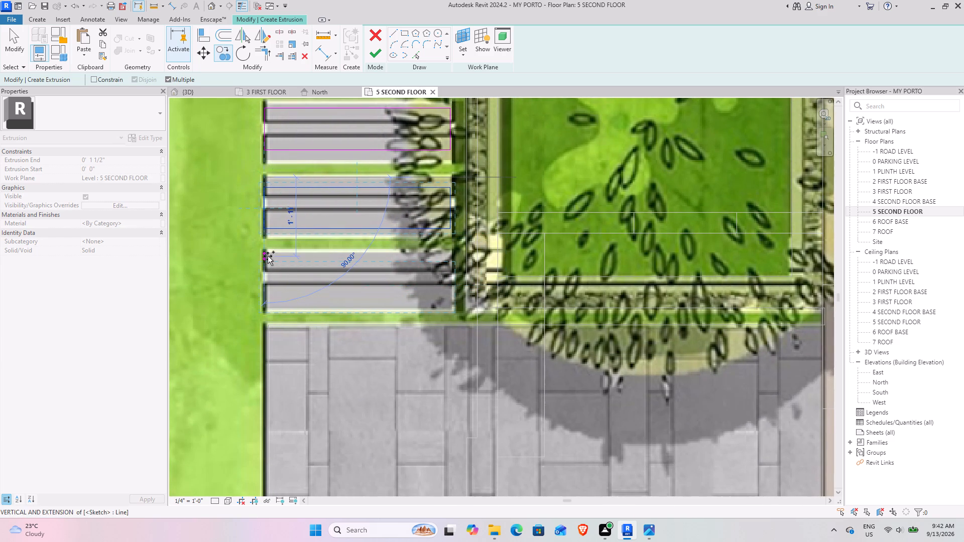
click(268, 253)
middle_drag(345, 322, 237, 235)
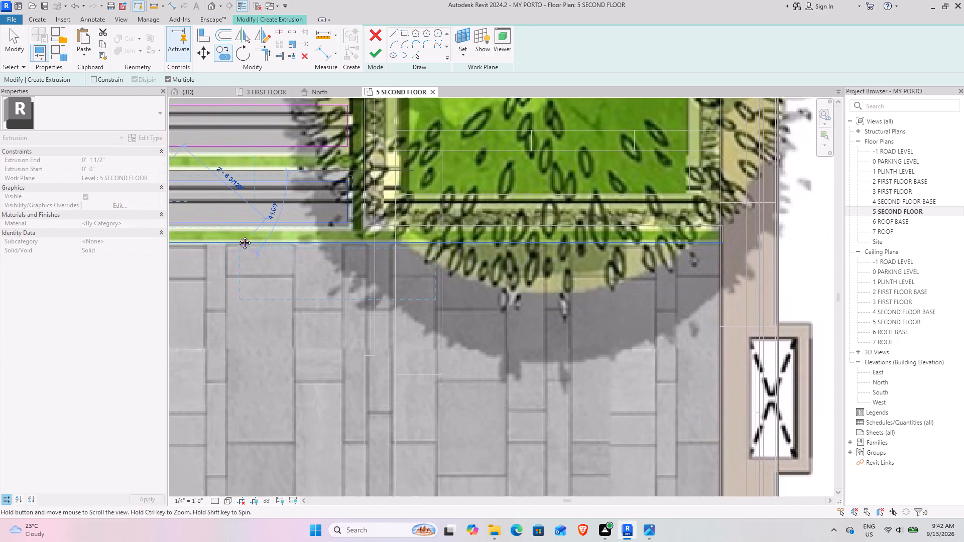
middle_drag(237, 235, 235, 233)
scroll(248, 247, down, 3)
middle_drag(268, 296, 358, 281)
key(Escape)
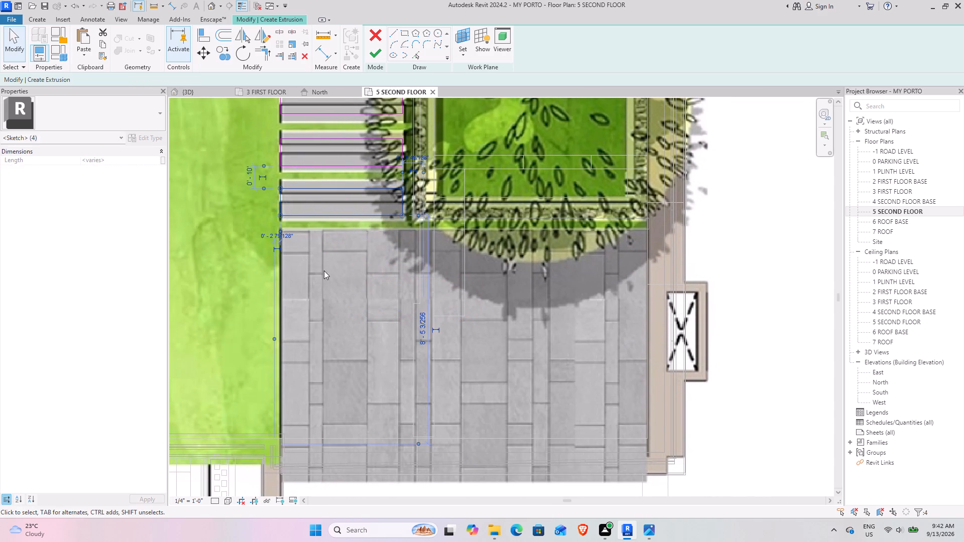
key(Escape)
Sketch a rectangle about 9' deep over the paved area below the square planter and finish the extrusion with a 1 1/2" end.
click(402, 33)
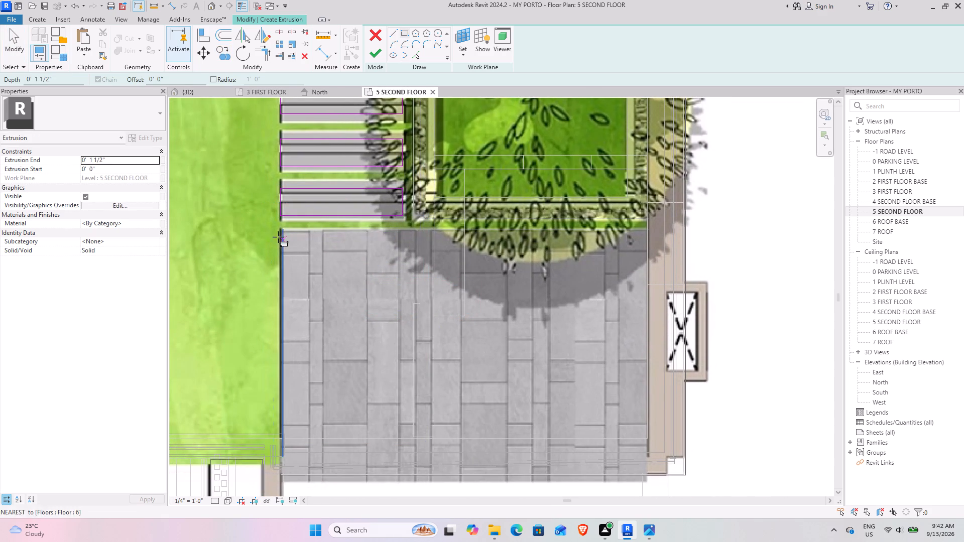
scroll(281, 228, up, 3)
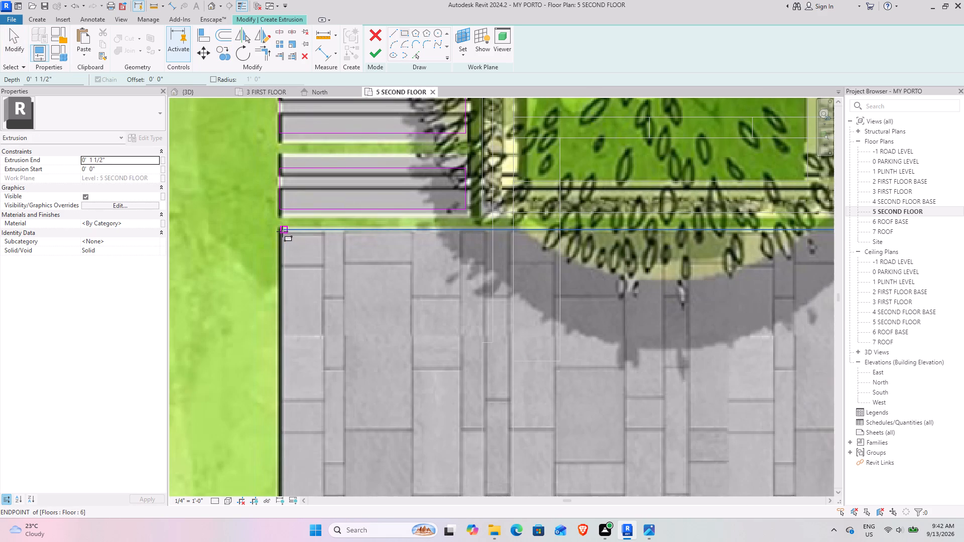
click(282, 231)
scroll(422, 315, down, 4)
middle_drag(540, 380, 386, 278)
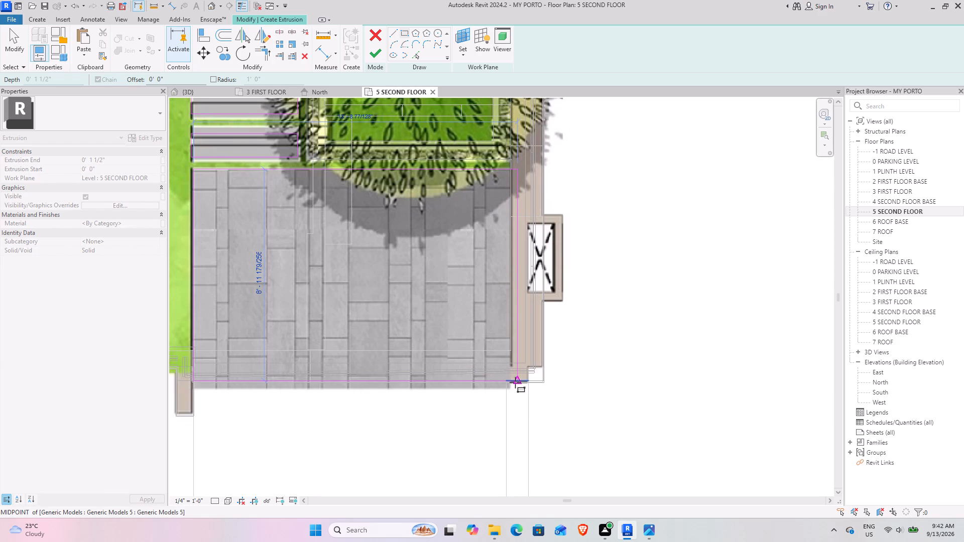
click(515, 382)
middle_drag(351, 304, 473, 330)
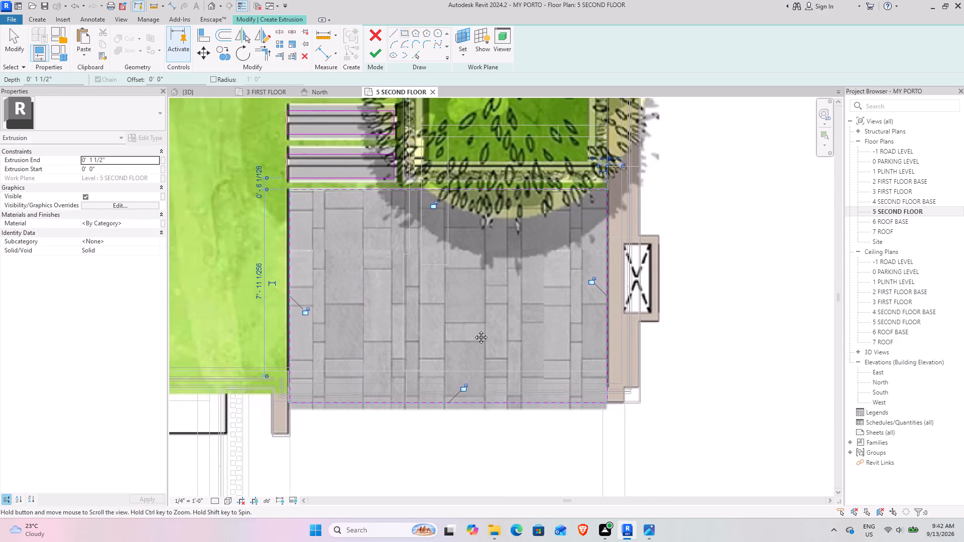
middle_drag(473, 330, 476, 330)
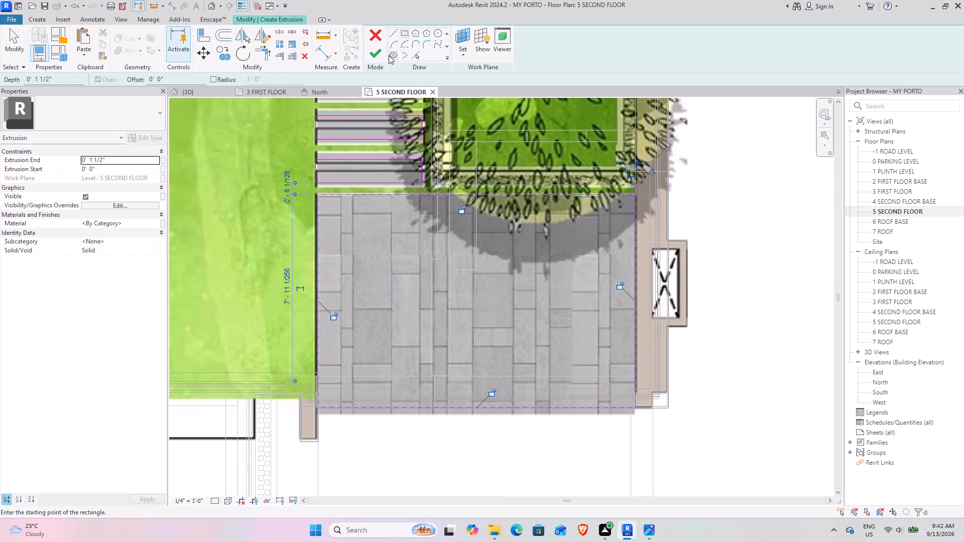
click(380, 55)
Inspect the new stepping slabs and paving in the 3D view, including the parapet edge, stone wall face and planter surroundings.
click(190, 93)
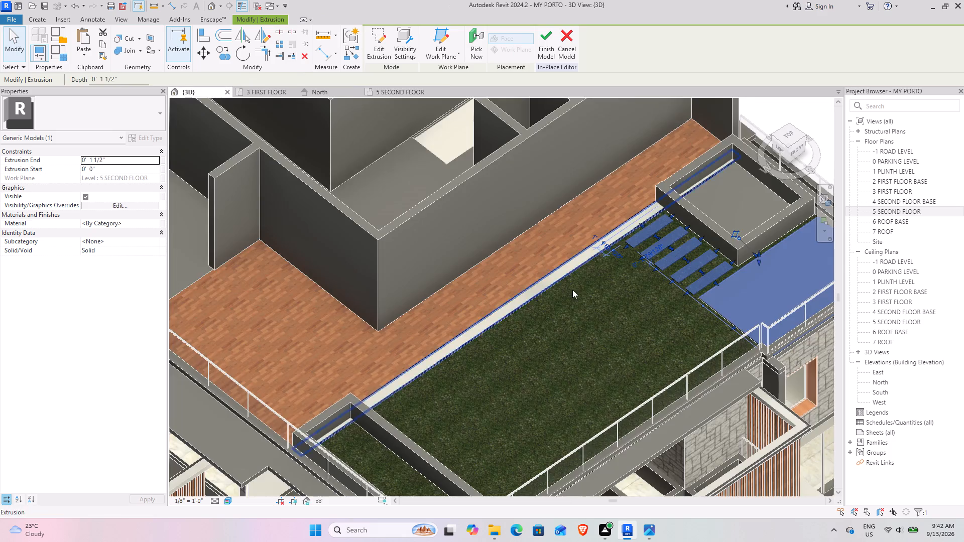
scroll(578, 294, down, 3)
middle_drag(537, 292, 431, 271)
scroll(650, 294, up, 8)
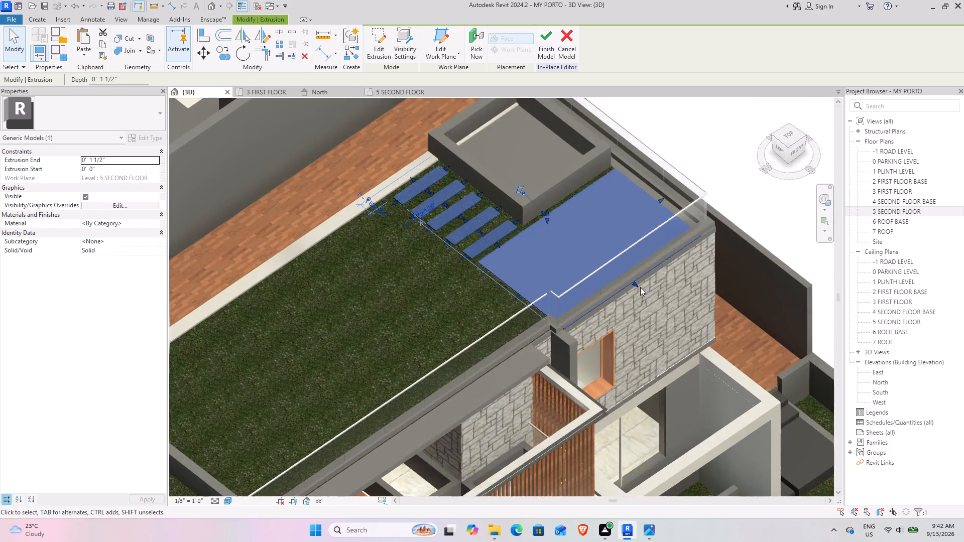
drag(628, 279, 622, 276)
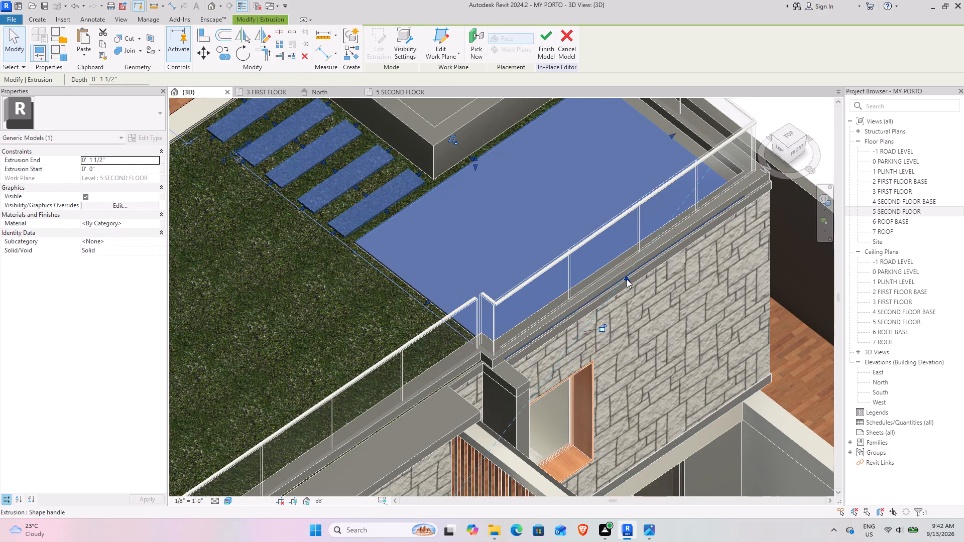
click(350, 333)
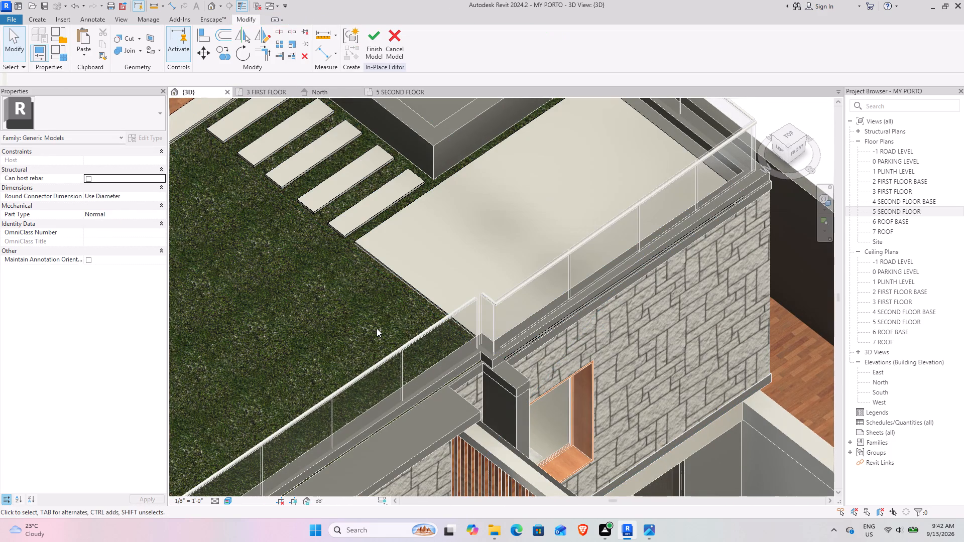
scroll(377, 328, down, 4)
shift+middle_drag(381, 332, 402, 213)
middle_drag(439, 250, 422, 243)
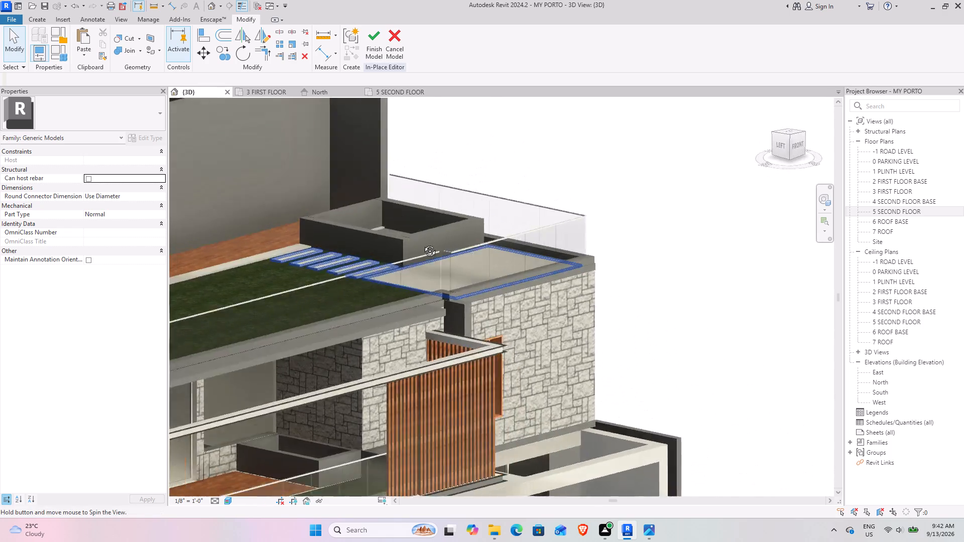
middle_drag(422, 243, 376, 219)
click(639, 303)
middle_drag(637, 301, 634, 335)
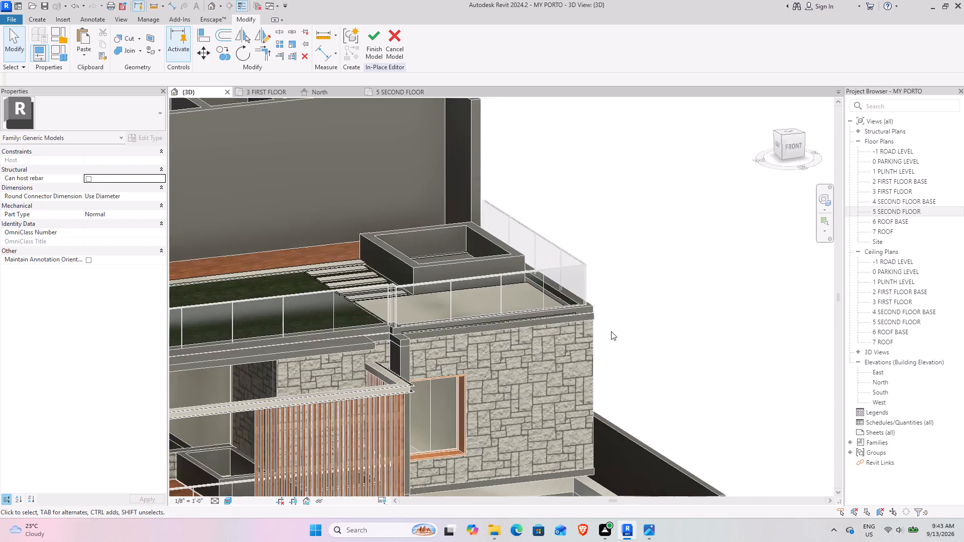
scroll(603, 329, up, 8)
scroll(557, 350, down, 2)
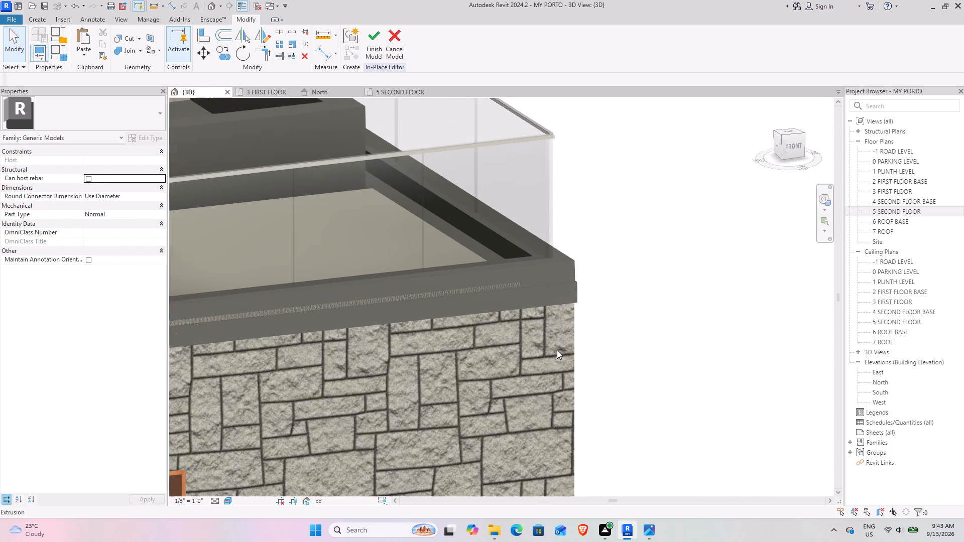
scroll(557, 350, down, 2)
middle_drag(477, 357, 669, 327)
shift+middle_drag(572, 324, 657, 358)
scroll(626, 337, down, 5)
middle_drag(558, 327, 571, 383)
middle_drag(516, 340, 493, 352)
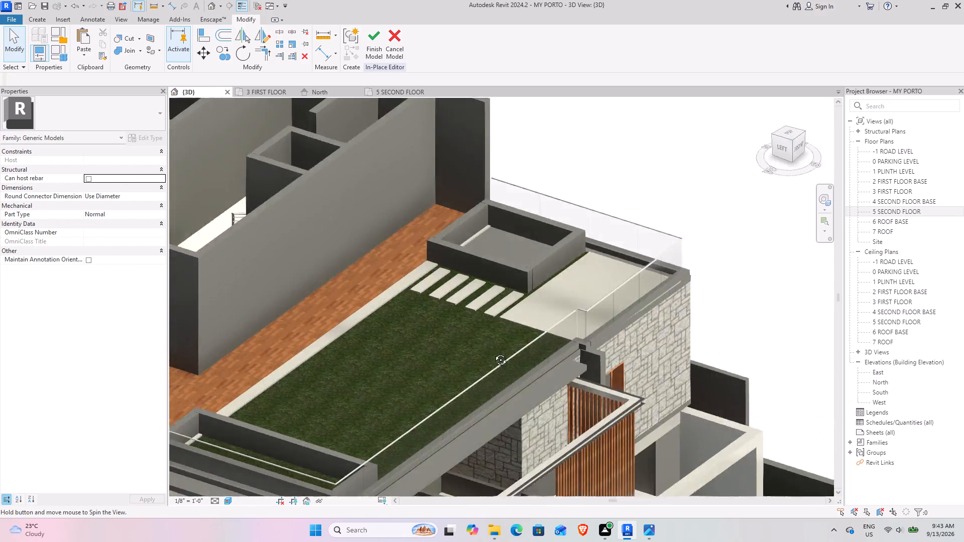
middle_drag(493, 352, 429, 435)
scroll(528, 318, up, 3)
scroll(548, 355, up, 2)
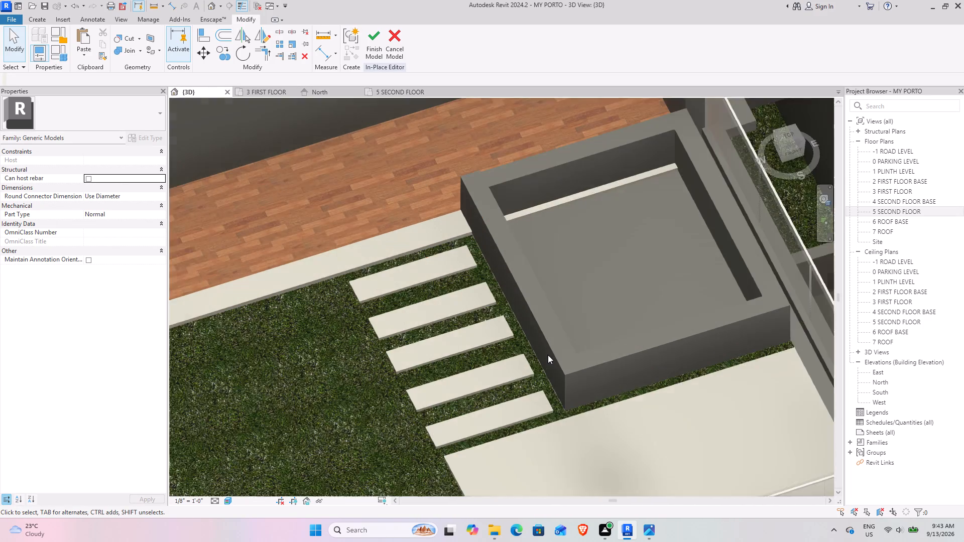
scroll(548, 355, up, 2)
scroll(485, 412, down, 8)
middle_drag(434, 416, 547, 299)
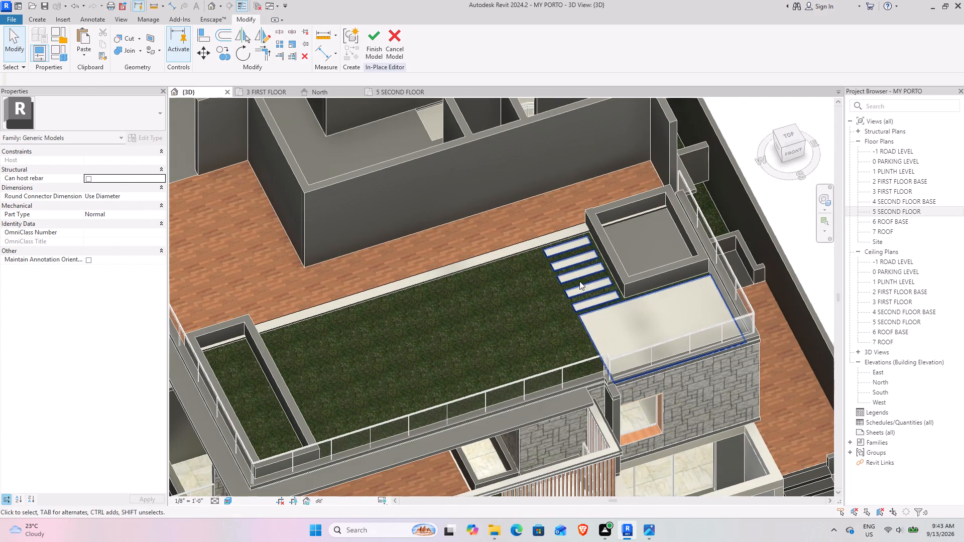
Open the material setting of the slab-and-paving extrusion, check the reference rendering, and create a new material.
click(582, 281)
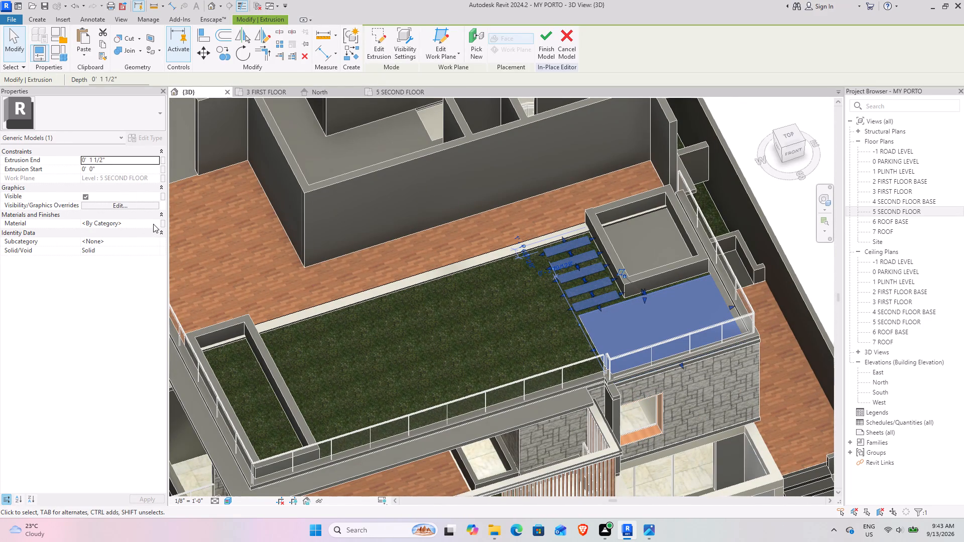
click(153, 224)
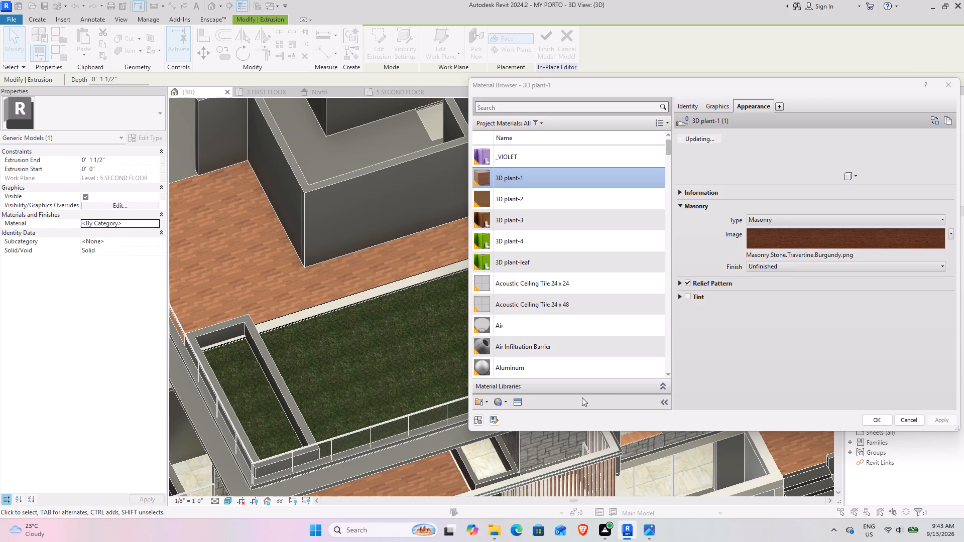
click(647, 519)
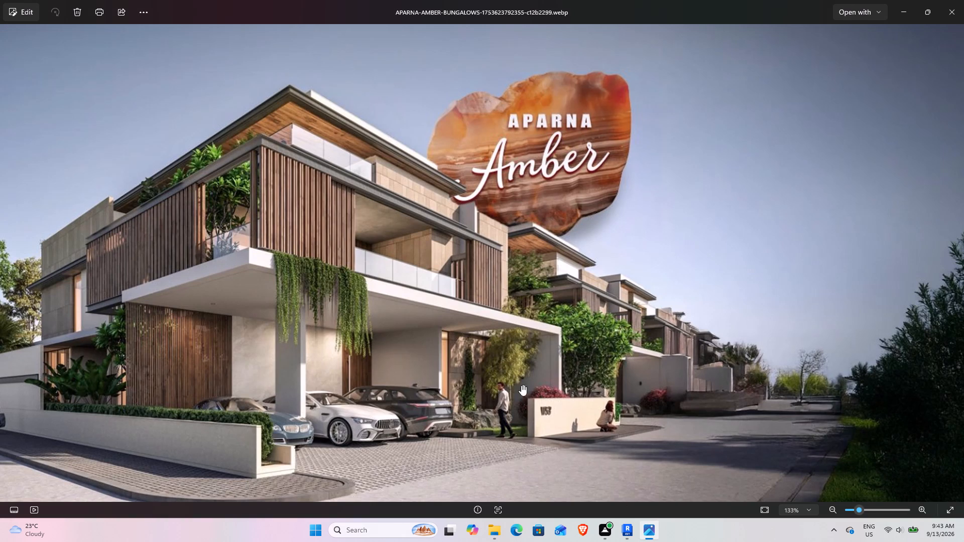
click(631, 529)
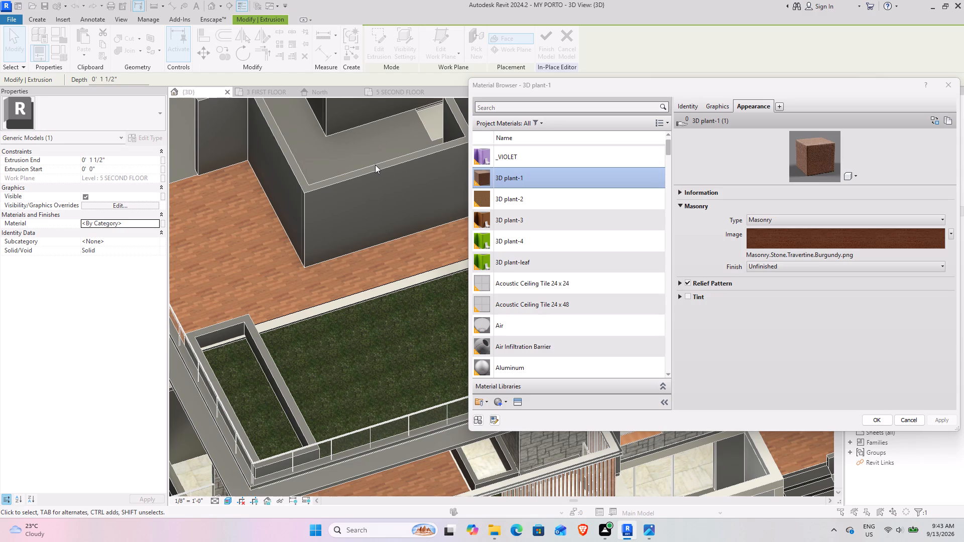
scroll(498, 260, down, 4)
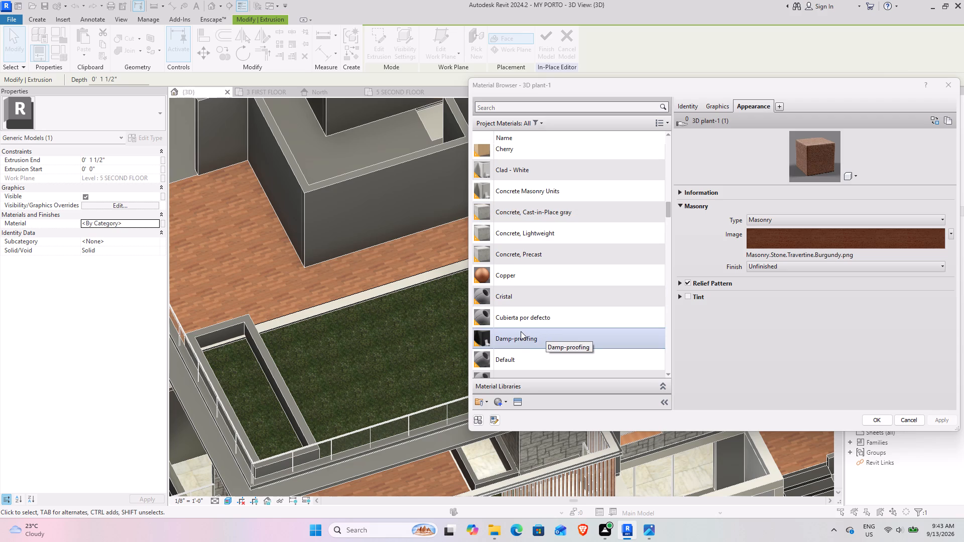
click(504, 402)
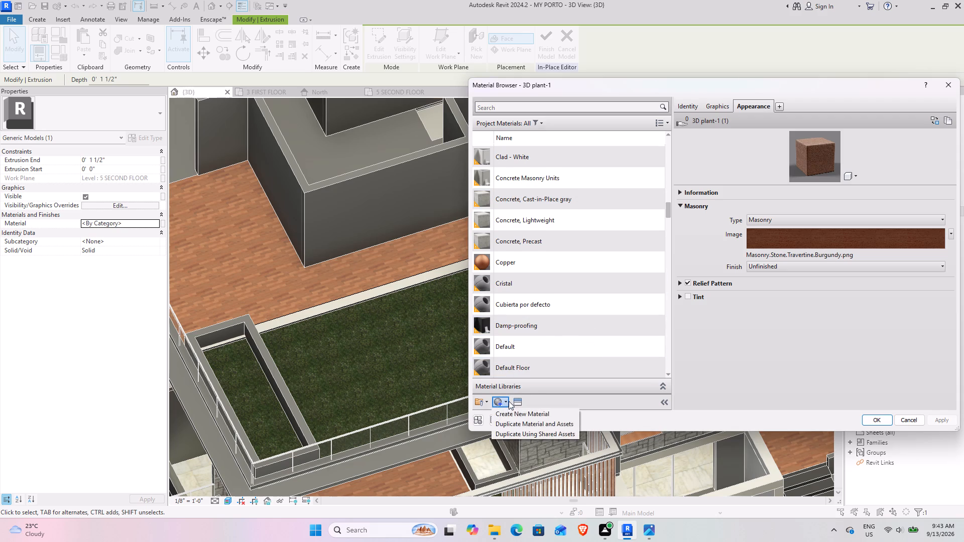
click(514, 414)
Give the new material the Aluminum - Anodized Rough (Grey) appearance from the Metal category of the Appearance Library.
click(521, 399)
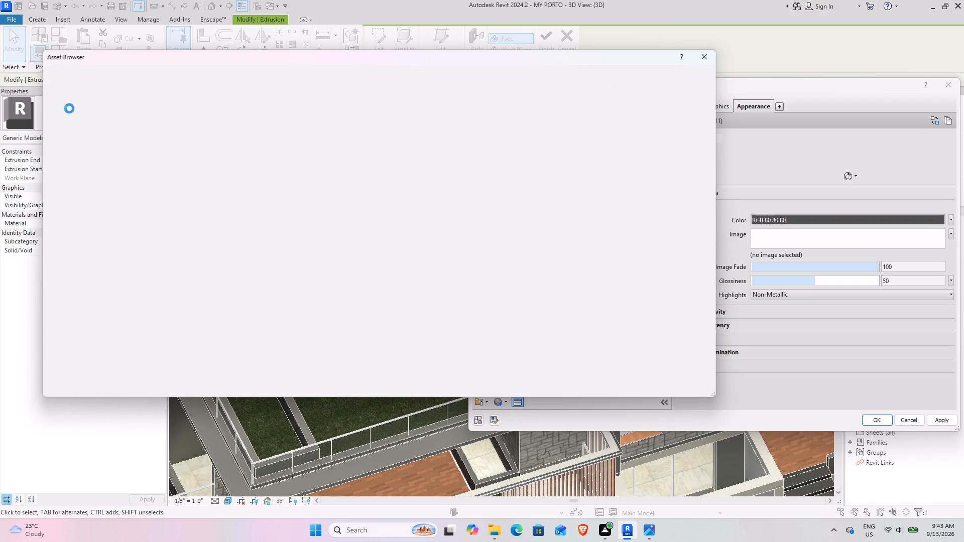
double_click(91, 128)
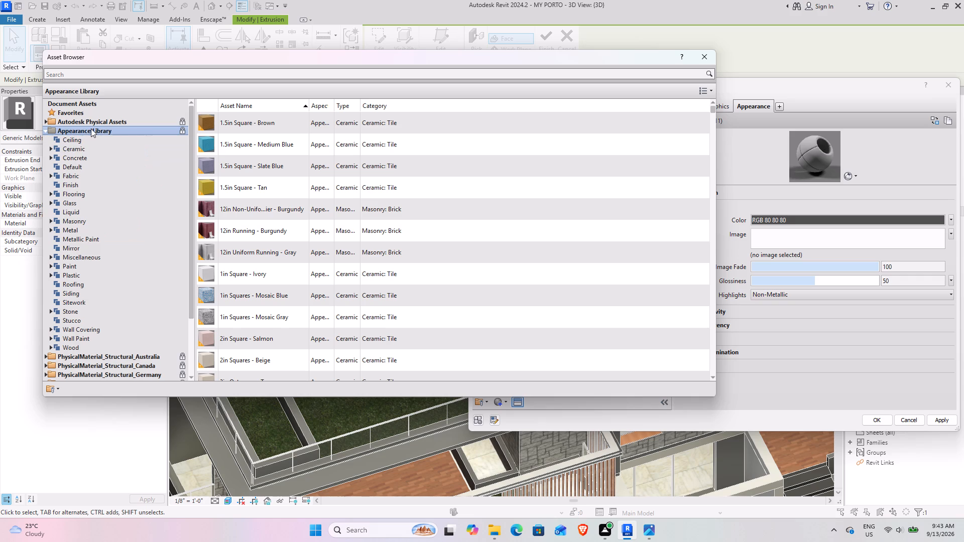
click(99, 233)
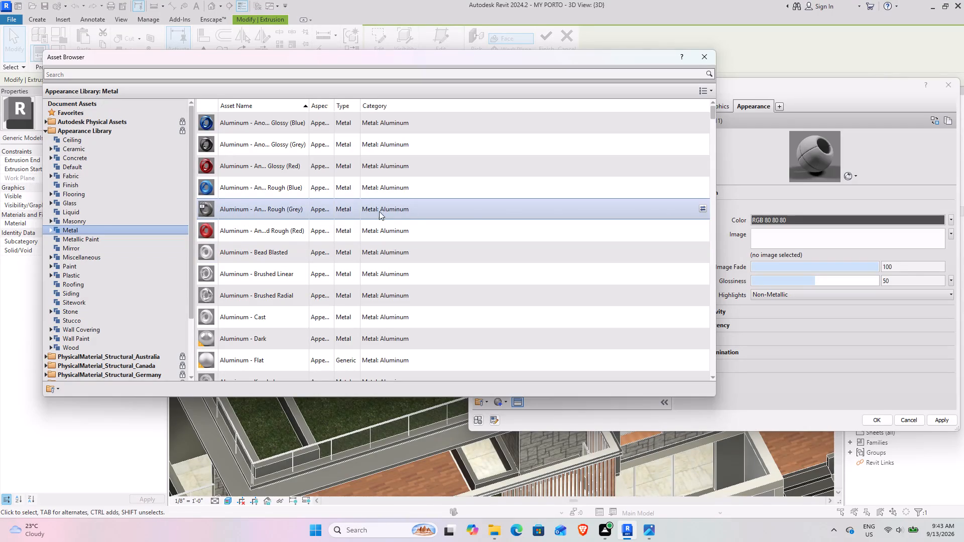
click(703, 207)
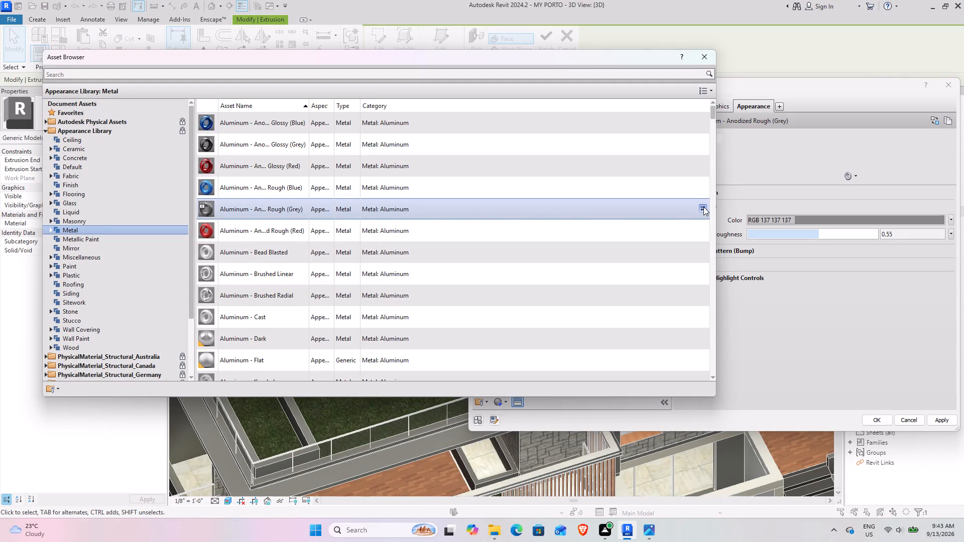
click(705, 53)
Name the new material sit 2, set its shading to use the render appearance, and apply it to the slab-and-paving extrusion.
click(688, 103)
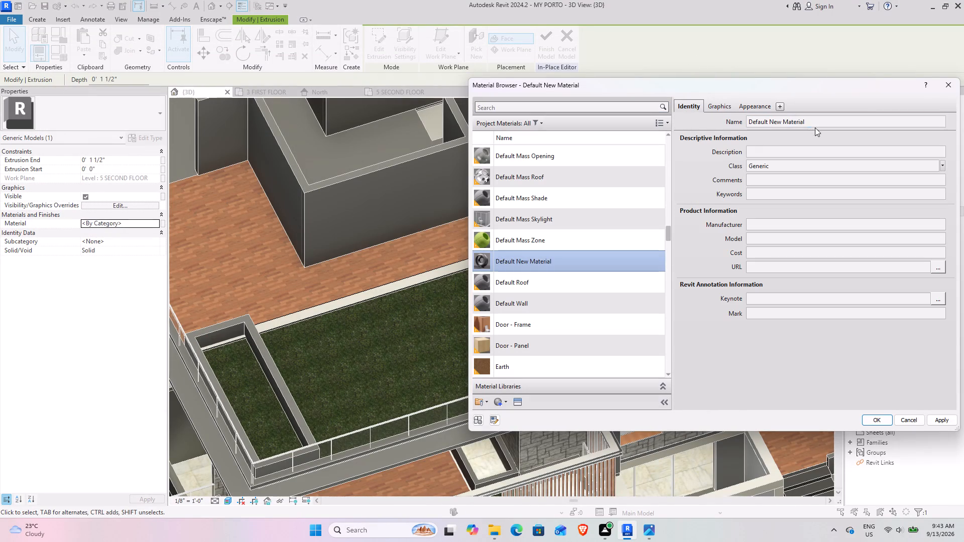
click(821, 125)
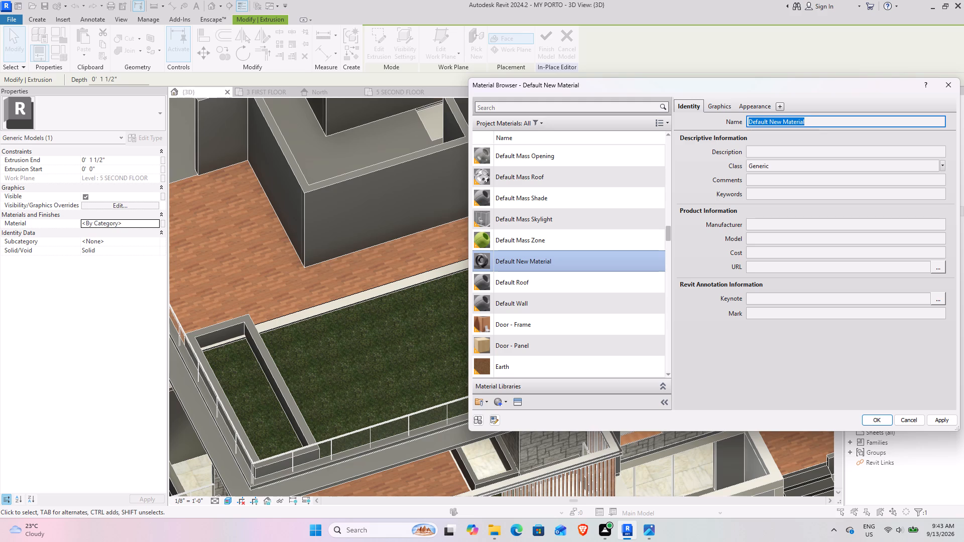
key(s)
key(i)
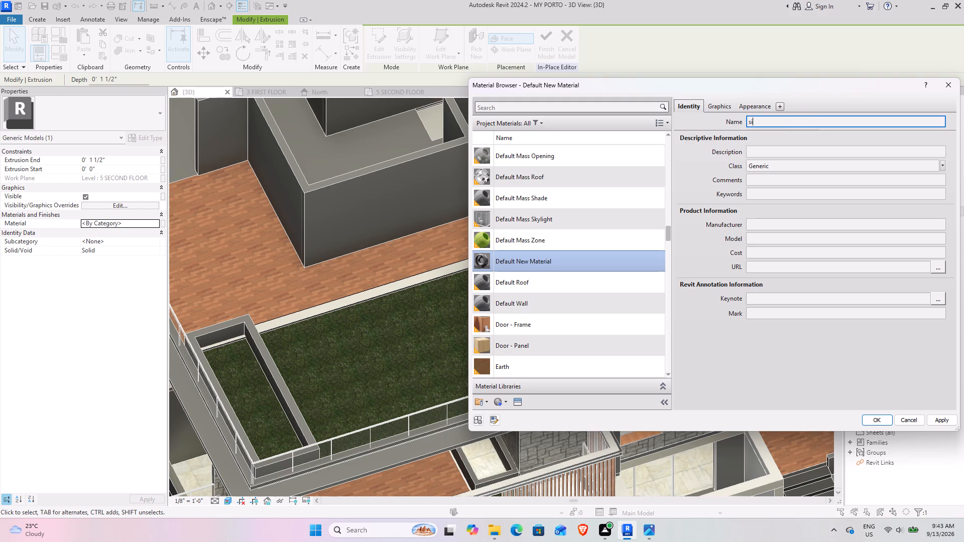
key(t)
key(space)
key(2)
click(726, 107)
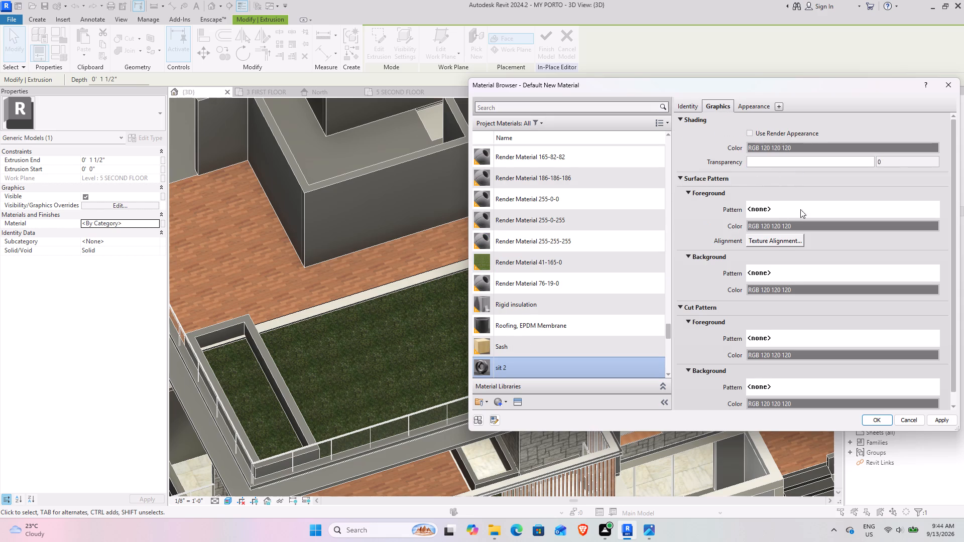
click(751, 136)
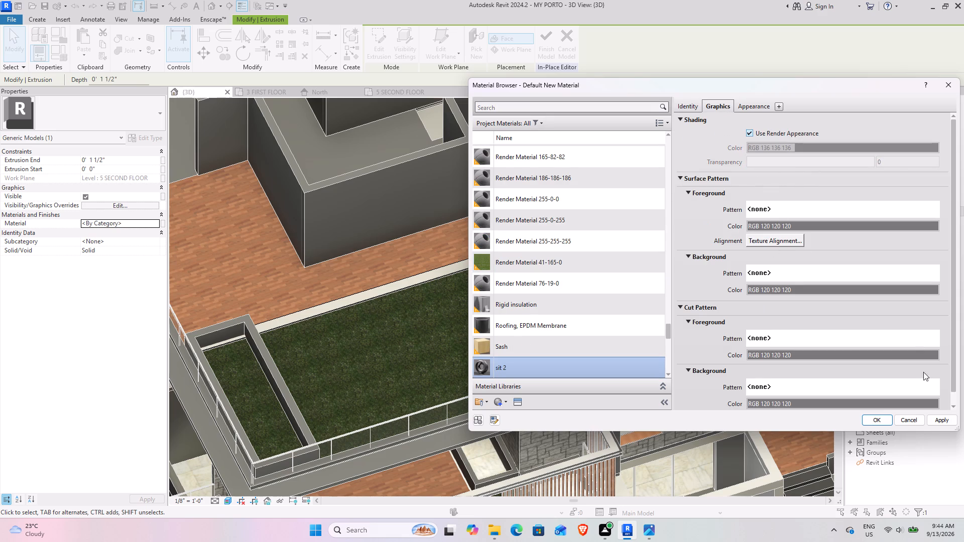
click(940, 416)
click(876, 420)
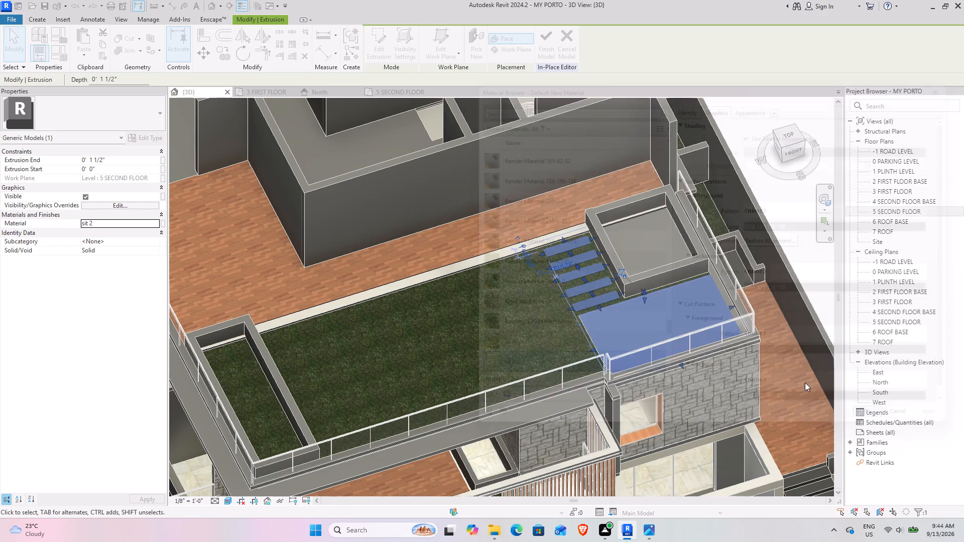
click(770, 308)
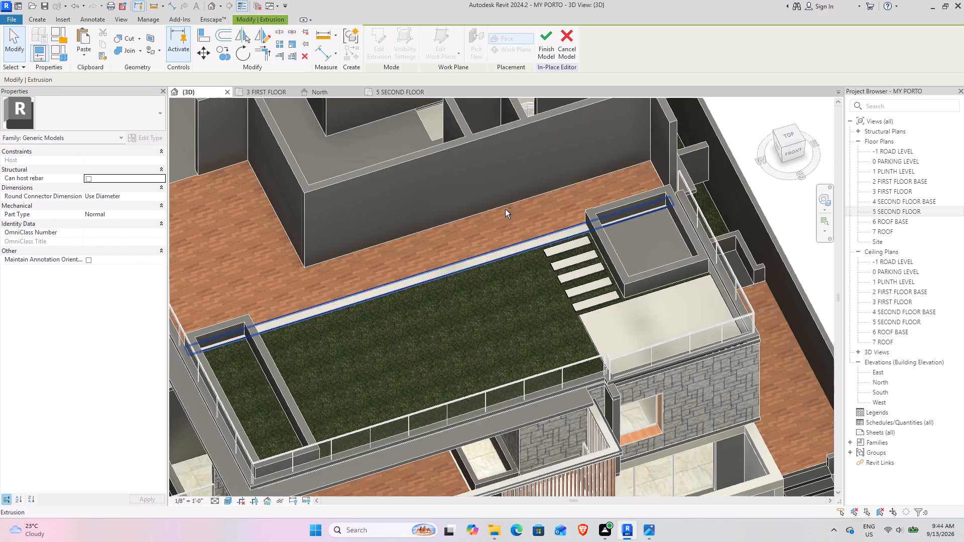
Reselect the stepping-slab and paving extrusion on the terrace and assign it the sit 2 material.
shift+middle_drag(505, 210, 593, 156)
scroll(625, 201, up, 8)
scroll(553, 259, down, 2)
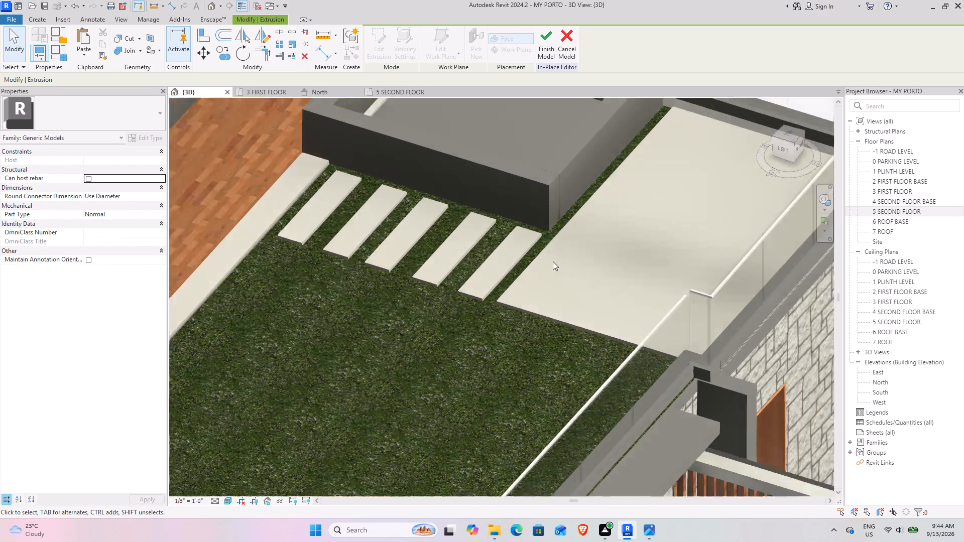
scroll(553, 261, down, 2)
shift+middle_drag(547, 270, 521, 258)
click(501, 276)
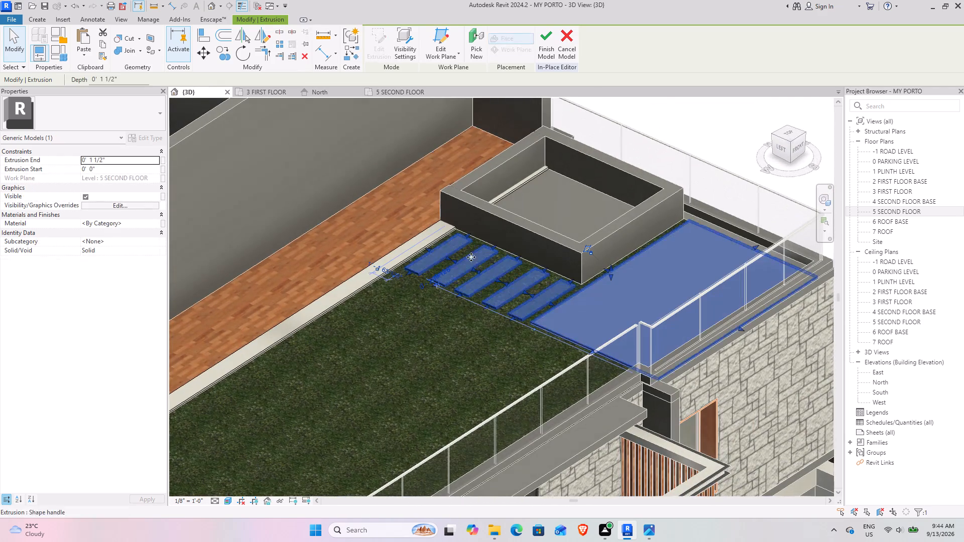
click(154, 221)
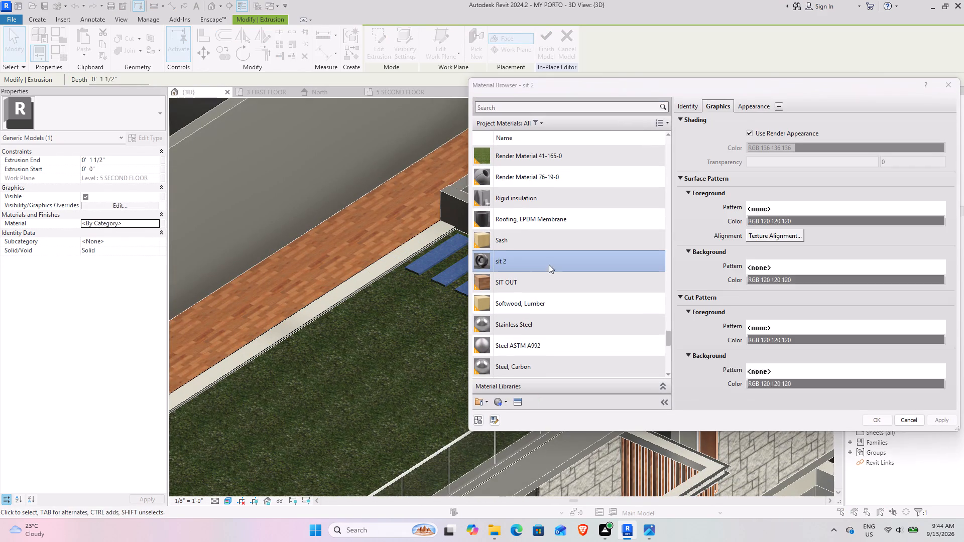
click(753, 104)
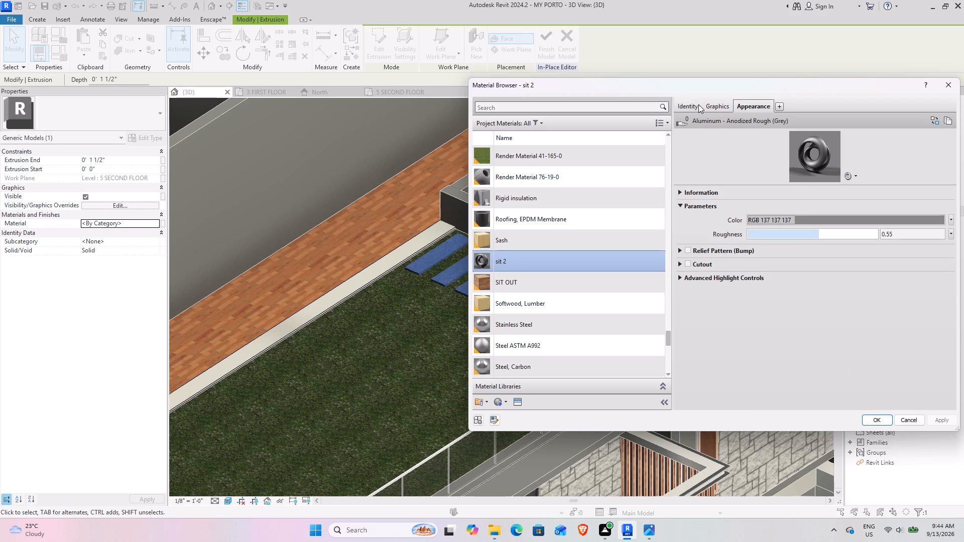
click(698, 104)
click(875, 422)
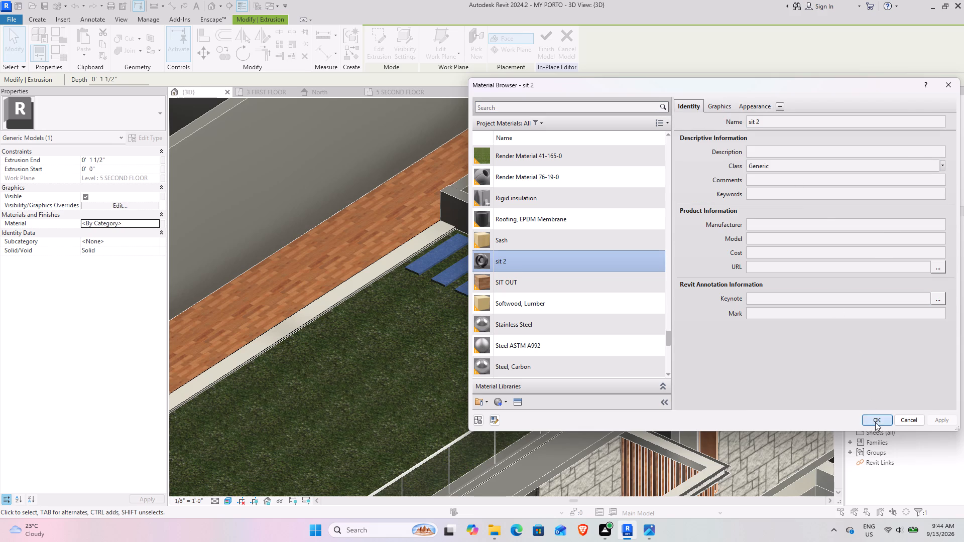
click(458, 331)
Examine the terrace slabs and paving with their new material, and the whole house front, from several angles in 3D.
scroll(621, 286, down, 5)
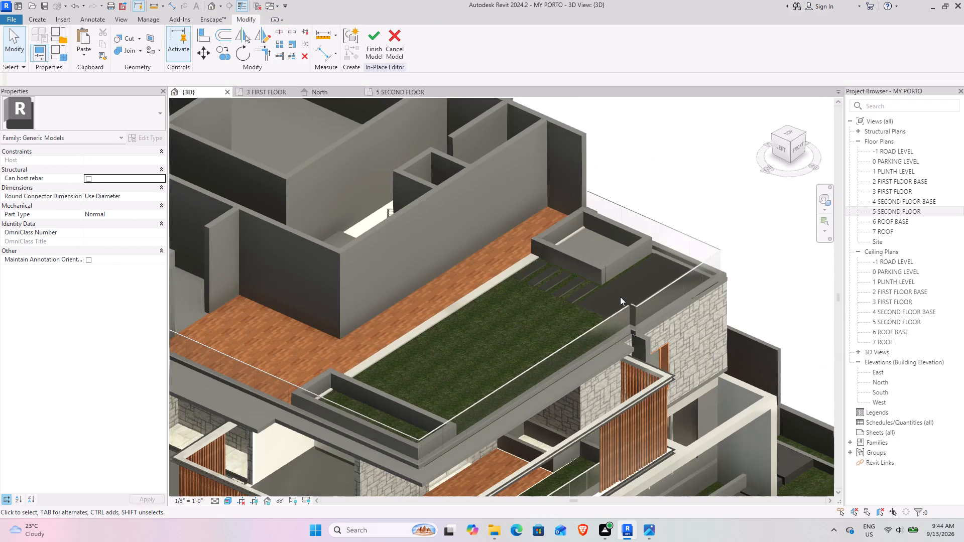
shift+middle_drag(617, 300, 741, 282)
shift+middle_drag(732, 280, 584, 375)
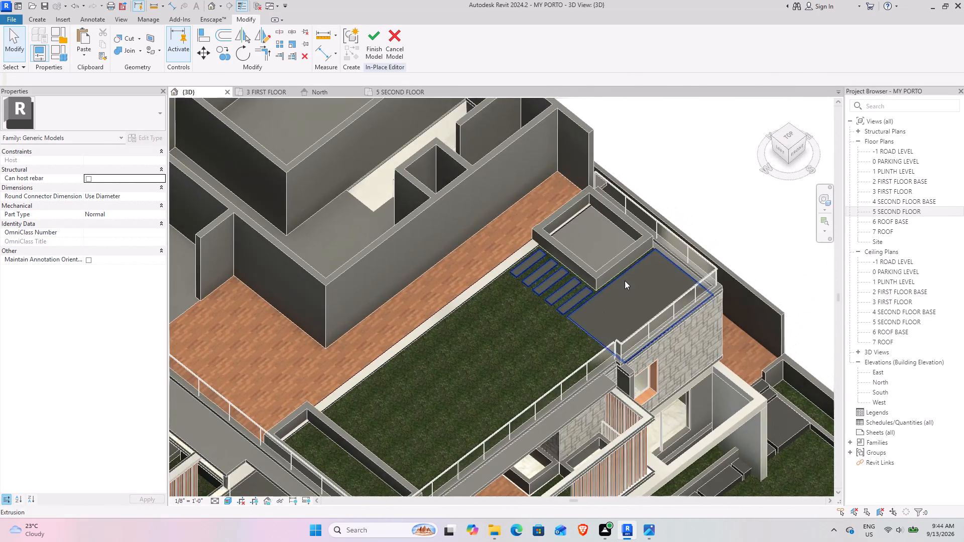
scroll(625, 279, up, 5)
scroll(694, 331, down, 4)
shift+middle_drag(584, 288, 538, 273)
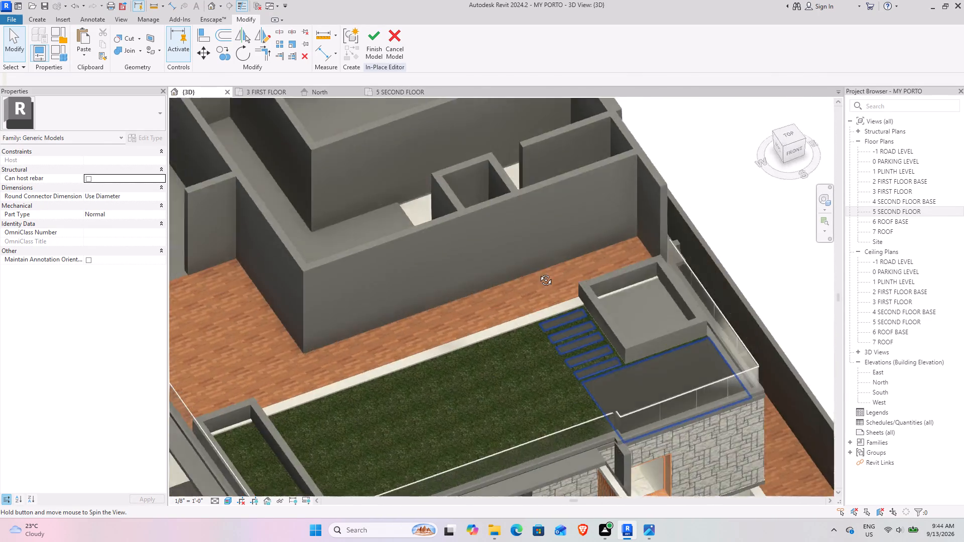
shift+middle_drag(538, 273, 525, 366)
scroll(611, 297, up, 4)
scroll(498, 365, down, 4)
middle_drag(441, 376, 550, 260)
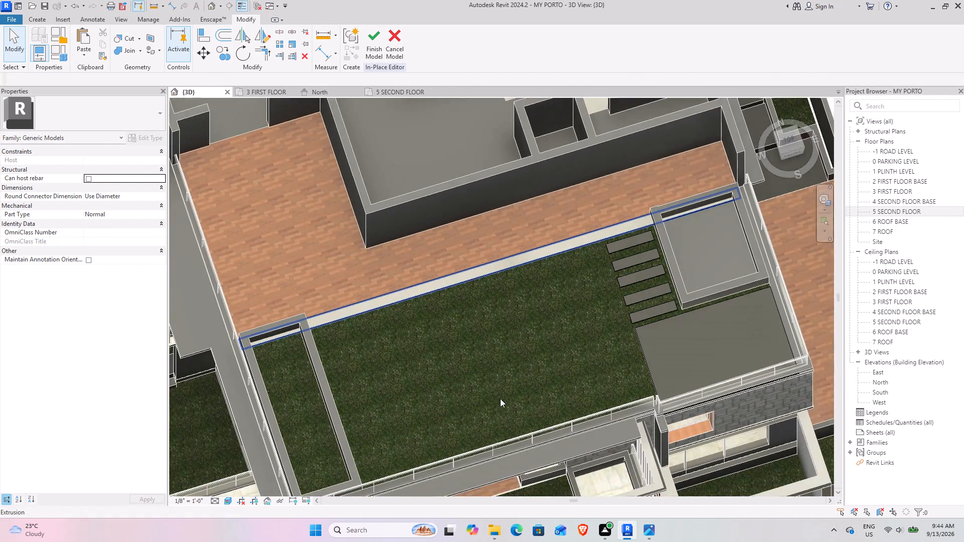
shift+middle_drag(513, 365, 566, 236)
scroll(544, 244, down, 3)
middle_drag(548, 304, 444, 302)
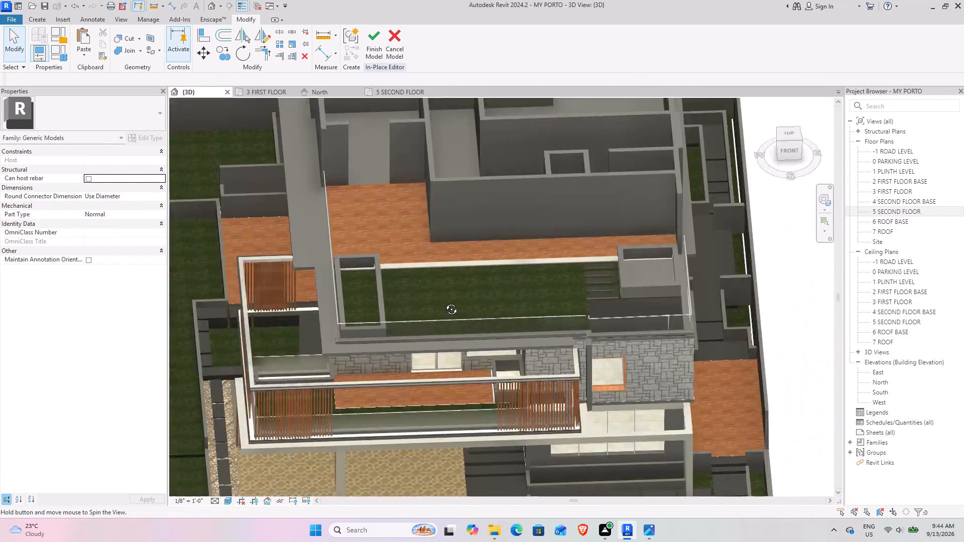
middle_drag(444, 302, 390, 356)
middle_drag(388, 358, 473, 236)
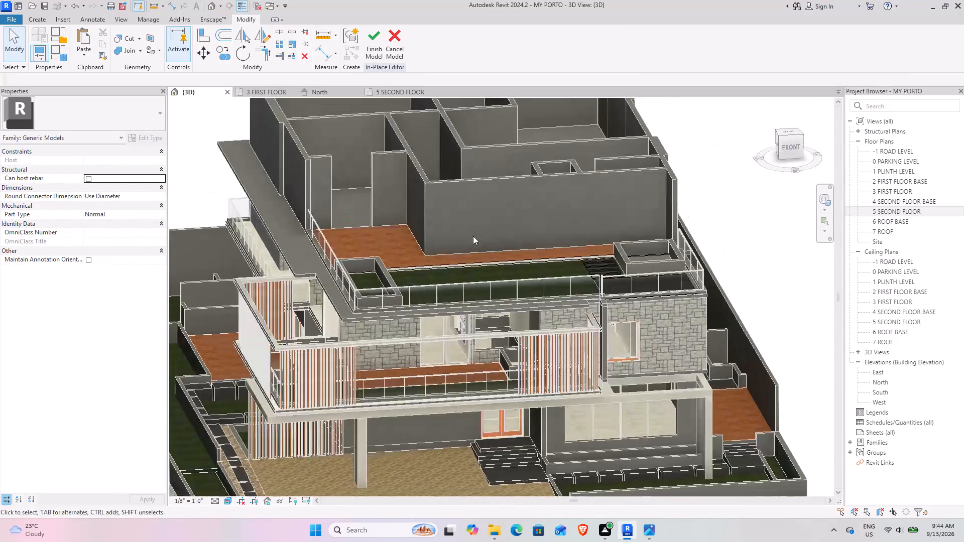
scroll(473, 236, down, 4)
shift+middle_drag(477, 241, 490, 314)
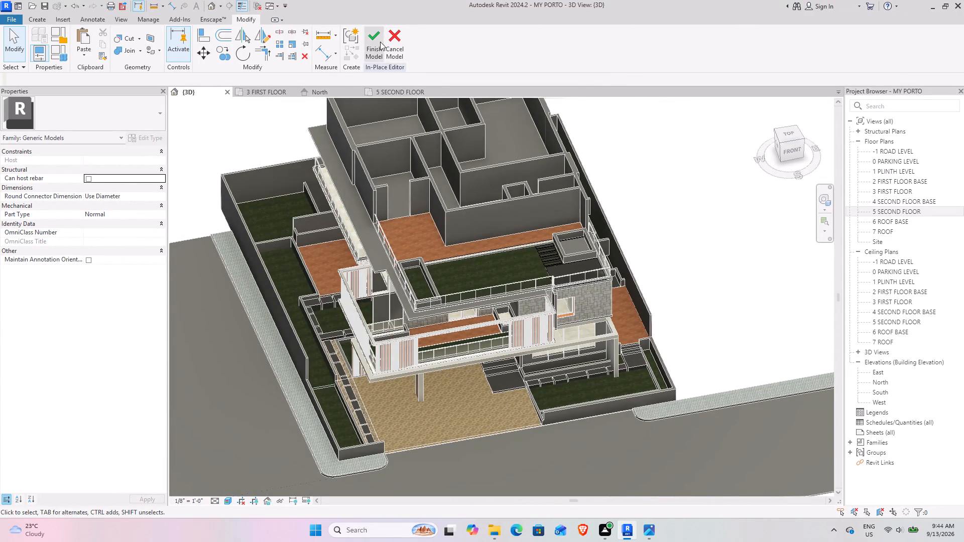
Finish the in-place model containing the terrace slabs and paving.
click(379, 42)
In the 5 SECOND FLOOR plan, place a Door-Passage-Single-One_Lite 36" x 84" door at the lift opening facing the lobby.
click(408, 94)
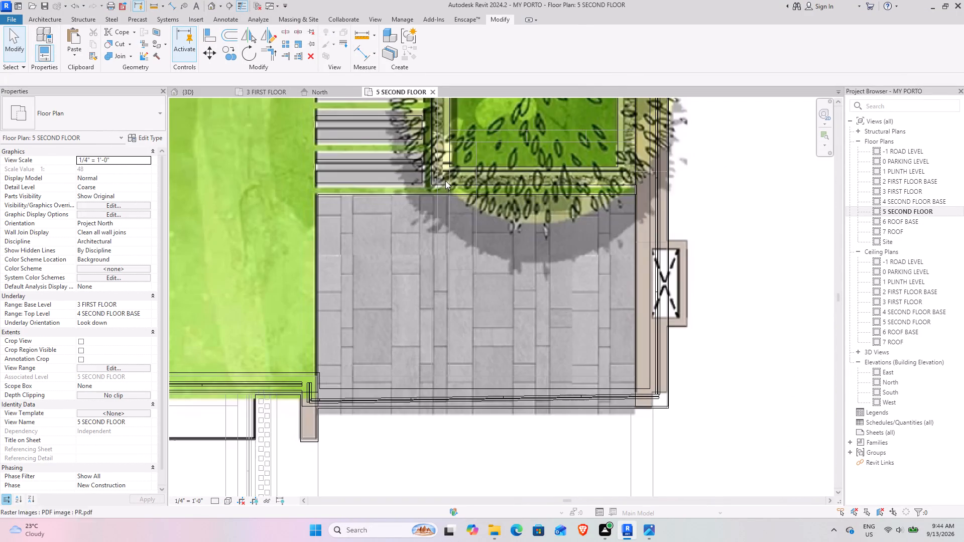
scroll(512, 284, down, 5)
middle_drag(385, 277, 600, 398)
middle_drag(453, 278, 440, 391)
middle_drag(497, 223, 496, 240)
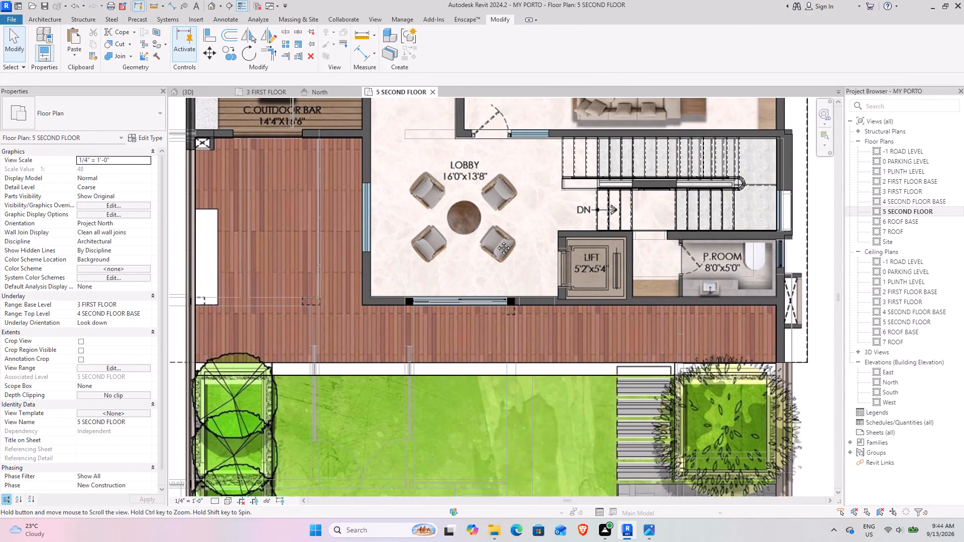
middle_drag(496, 240, 484, 272)
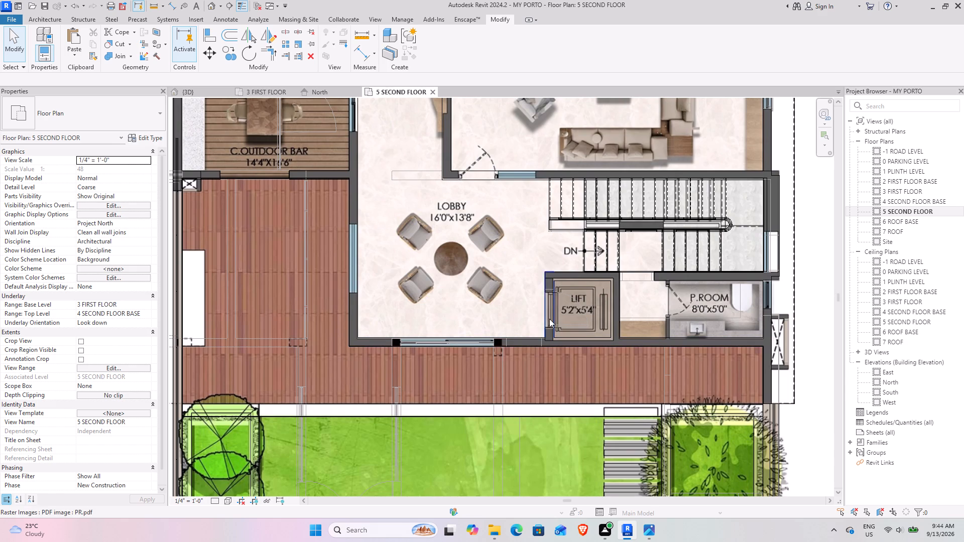
scroll(563, 305, up, 4)
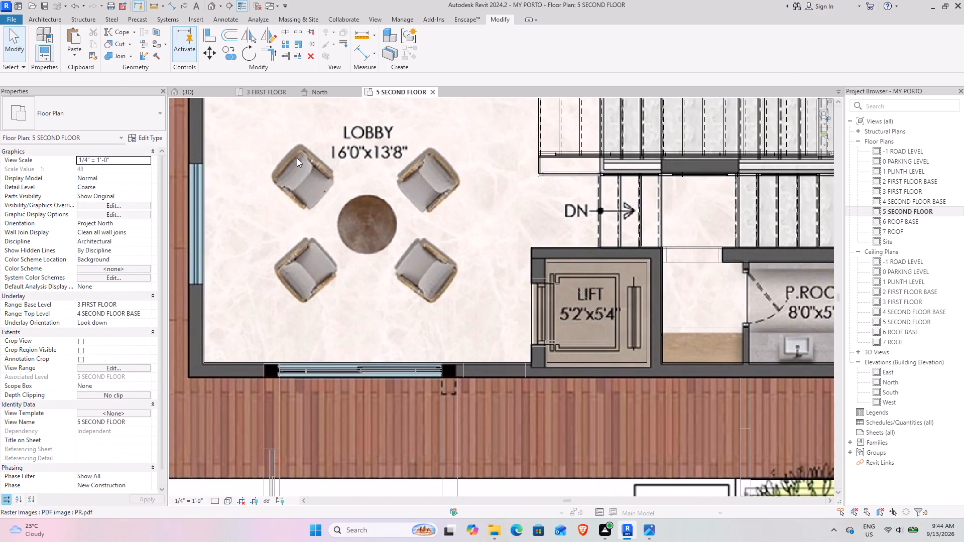
click(39, 19)
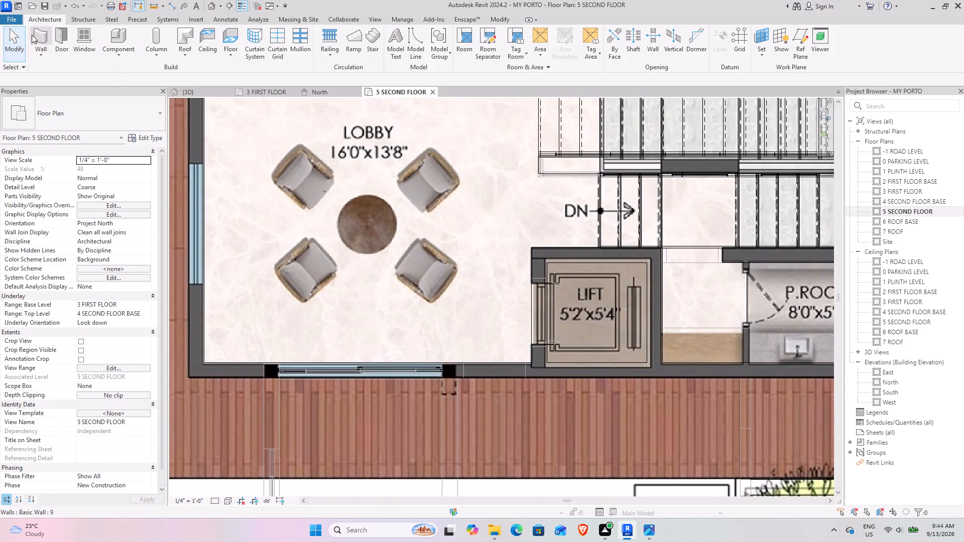
click(68, 41)
click(96, 111)
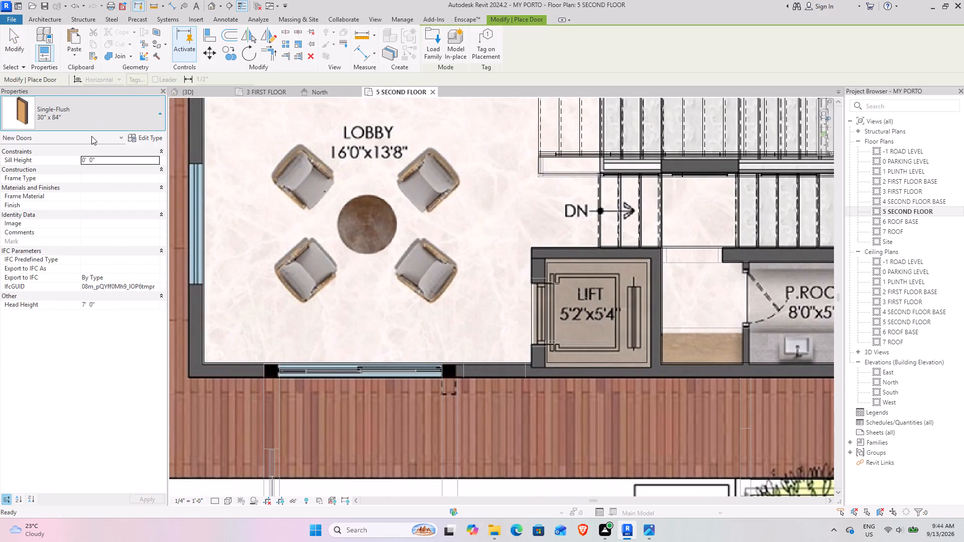
scroll(61, 174, up, 2)
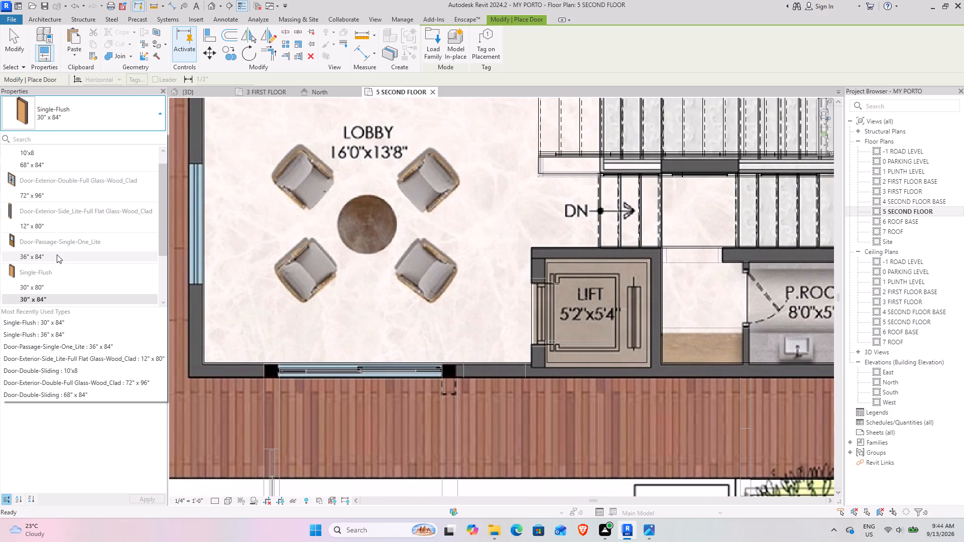
click(57, 257)
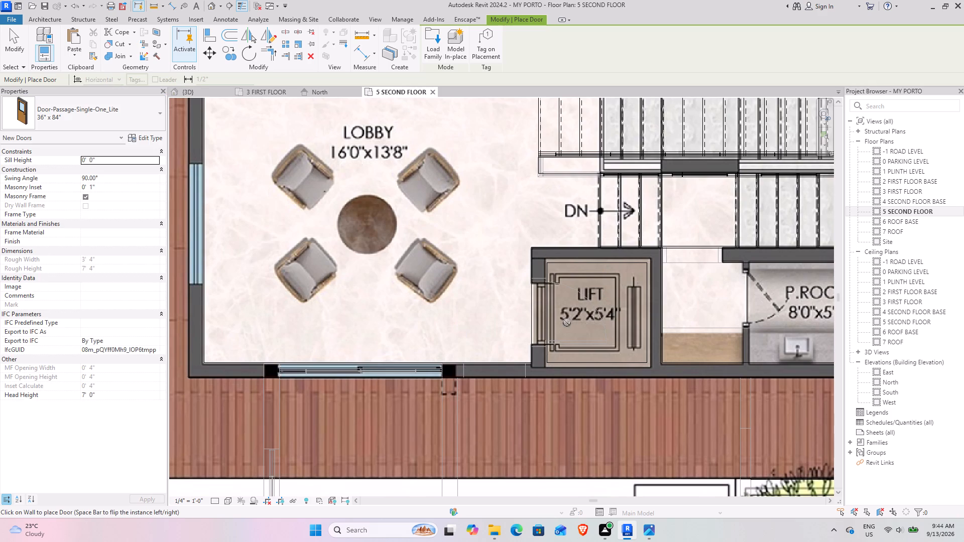
click(547, 314)
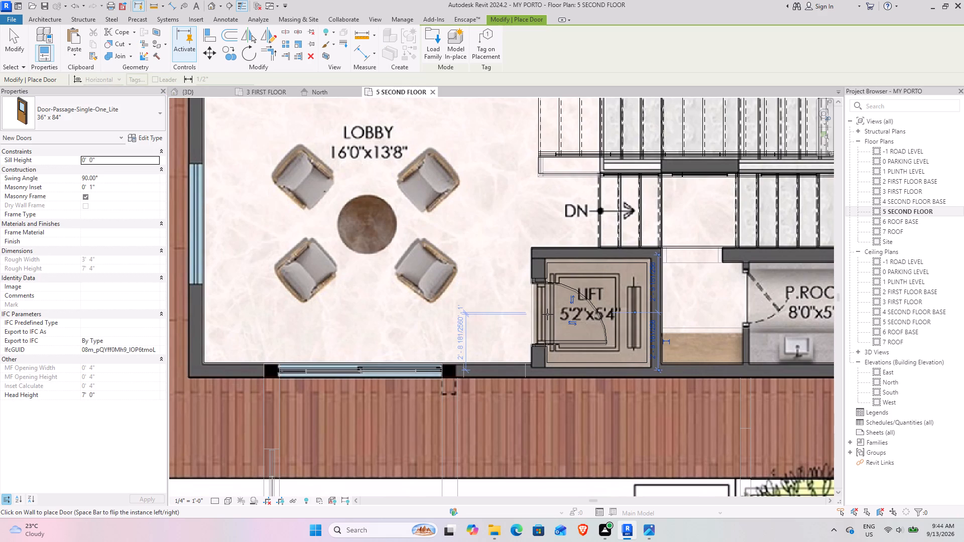
key(Escape)
key(Escape)
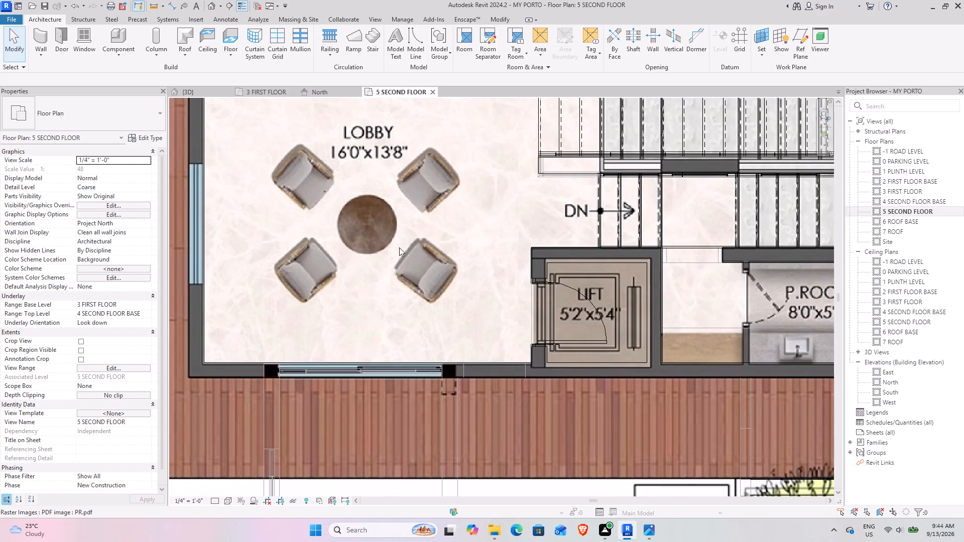
Place a Single-Flush 36" x 84" door in the lobby-side wall of the master lounge, swinging into the lounge as on the plan image.
scroll(399, 247, down, 3)
middle_drag(388, 341, 358, 413)
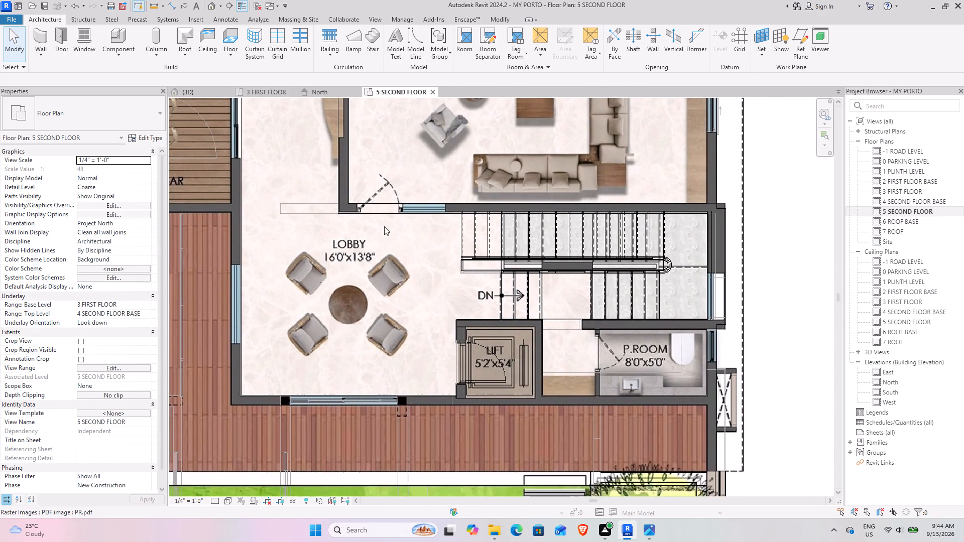
middle_drag(375, 229, 340, 322)
scroll(332, 264, up, 3)
click(63, 37)
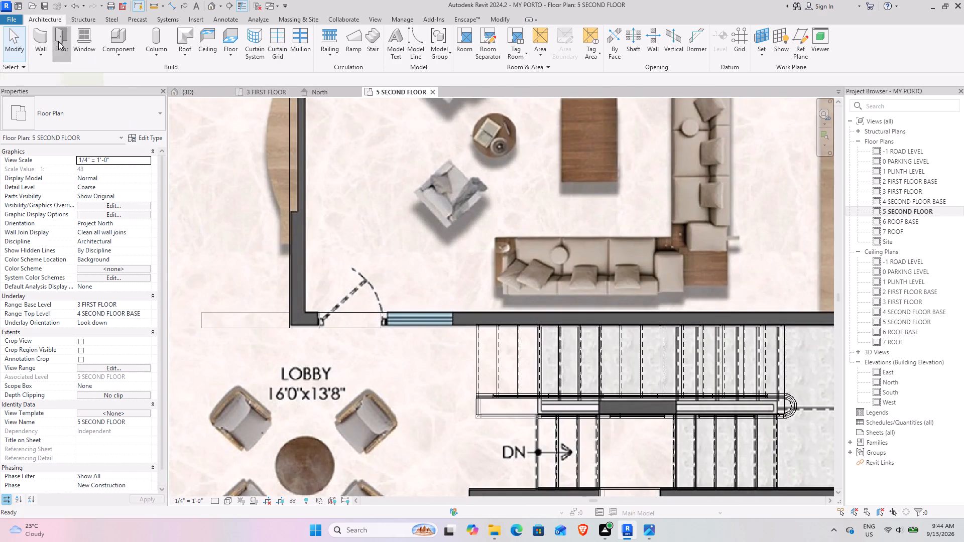
click(37, 114)
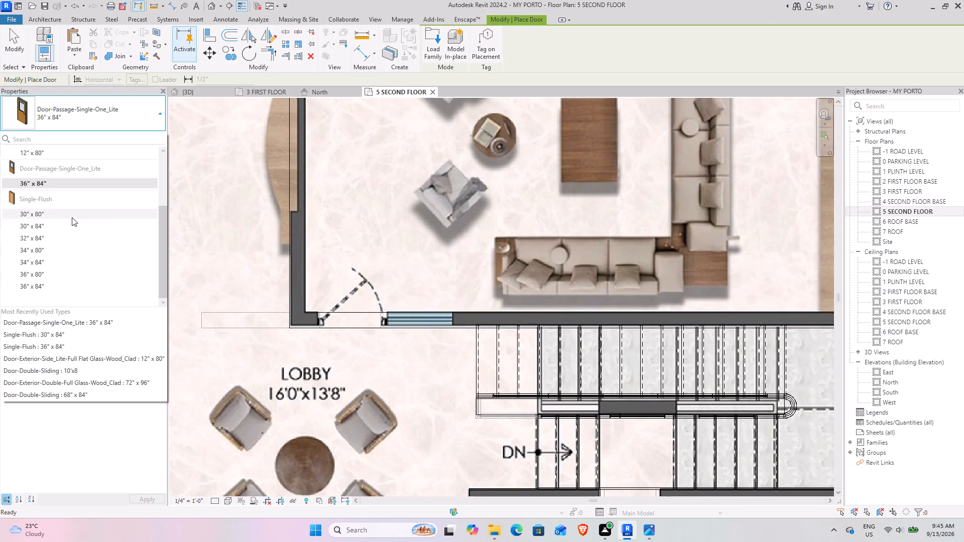
click(46, 286)
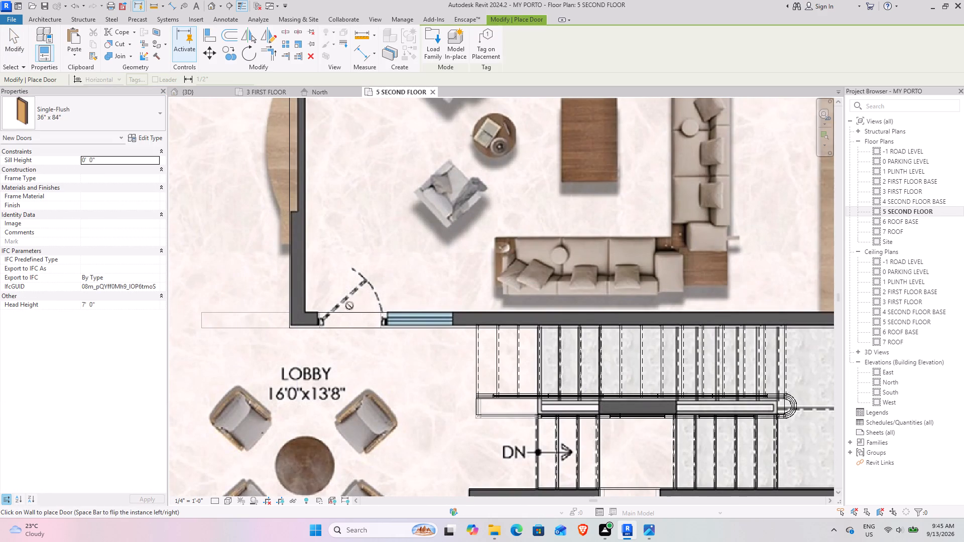
key(space)
click(352, 317)
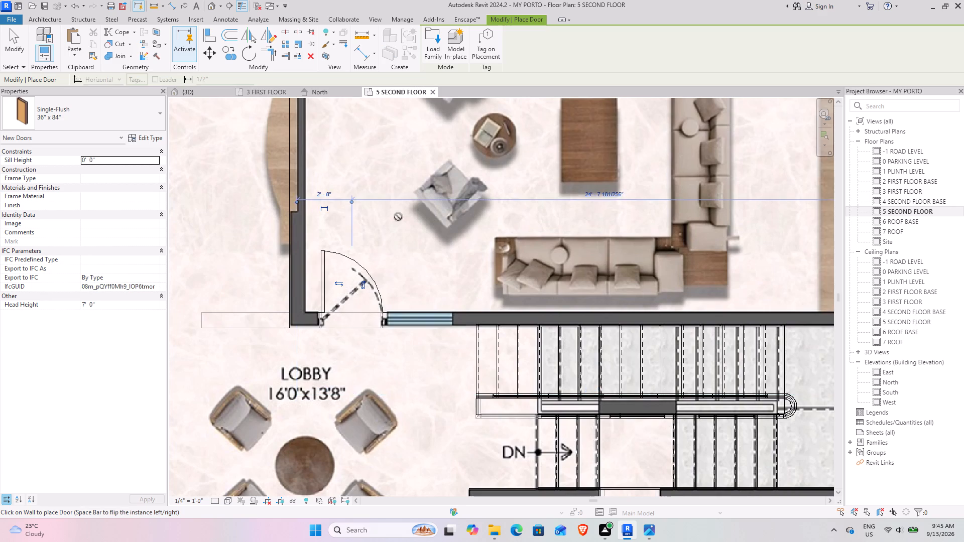
Place a Single-Flush 36" x 84" door at the home theatre entrance, swinging into the theatre to match the plan image.
scroll(401, 196, down, 4)
middle_drag(403, 194, 364, 332)
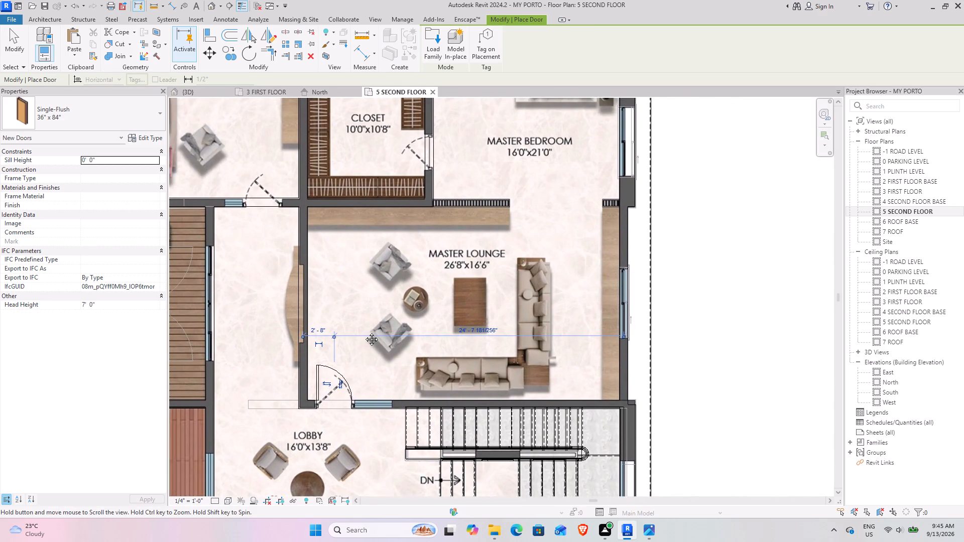
middle_drag(364, 332, 444, 407)
scroll(337, 274, up, 4)
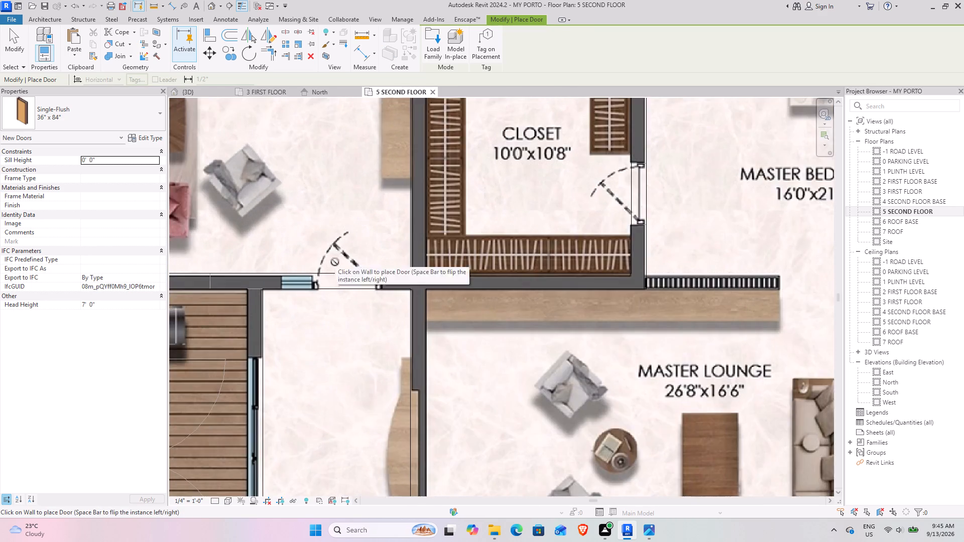
scroll(335, 262, up, 3)
key(space)
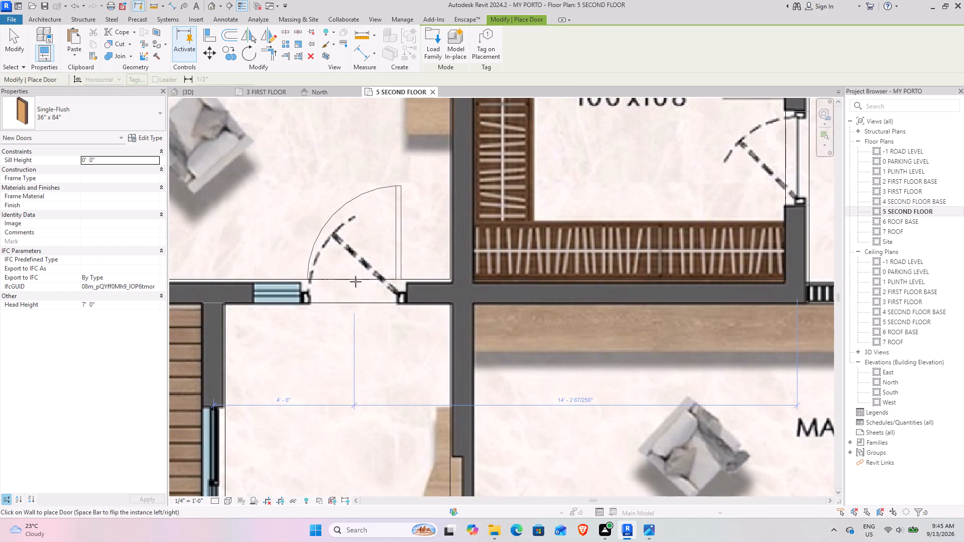
click(355, 282)
Place a Single-Flush 36" x 84" door in the wall between the closet and master bedroom, swinging into the closet.
scroll(356, 282, down, 8)
scroll(510, 238, up, 2)
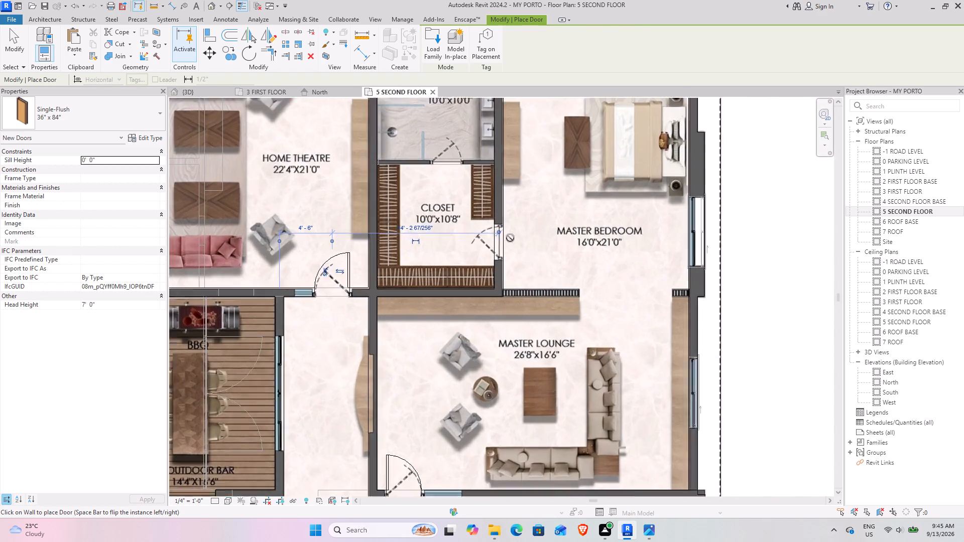
scroll(510, 238, up, 2)
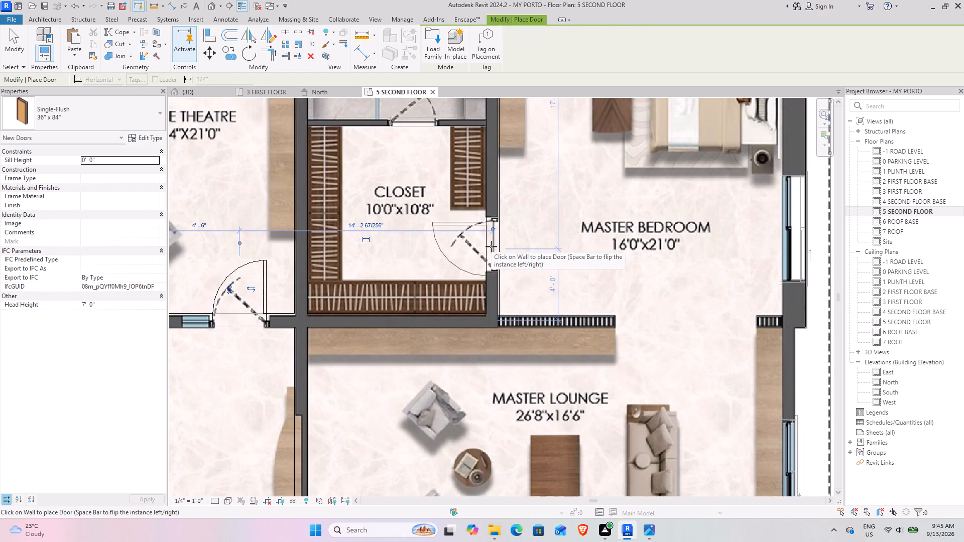
scroll(491, 246, up, 4)
key(space)
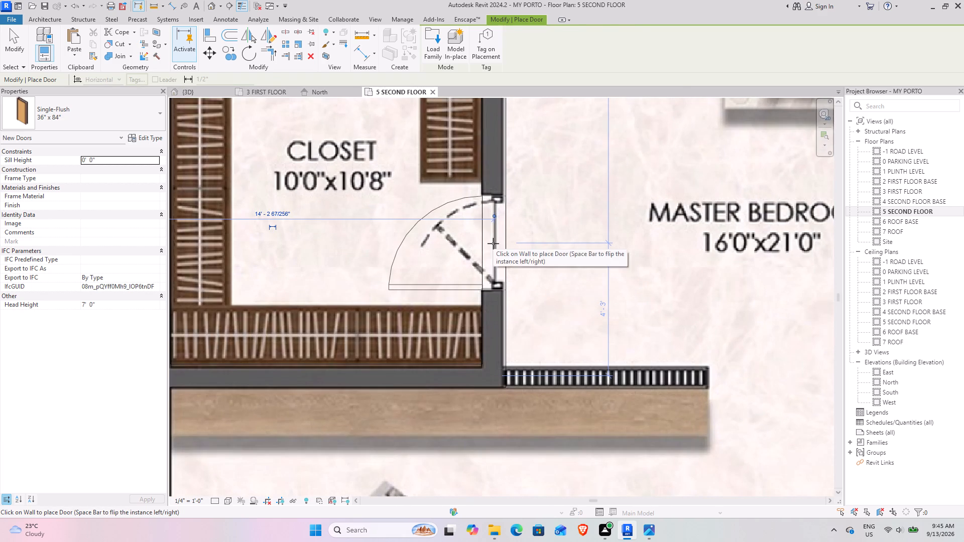
click(493, 243)
Choose the Single-Flush 30" x 84" door type and check its position at the P.ROOM opening without placing it.
scroll(386, 193, down, 4)
middle_drag(390, 197, 340, 344)
scroll(337, 344, down, 4)
middle_drag(342, 336, 636, 235)
middle_drag(621, 229, 602, 218)
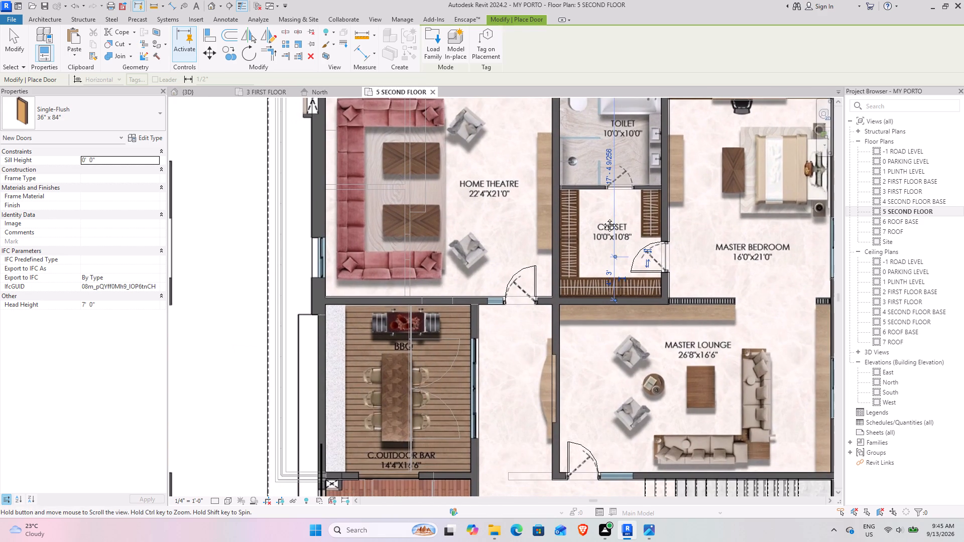
middle_drag(602, 218, 475, 115)
middle_drag(514, 290, 376, 164)
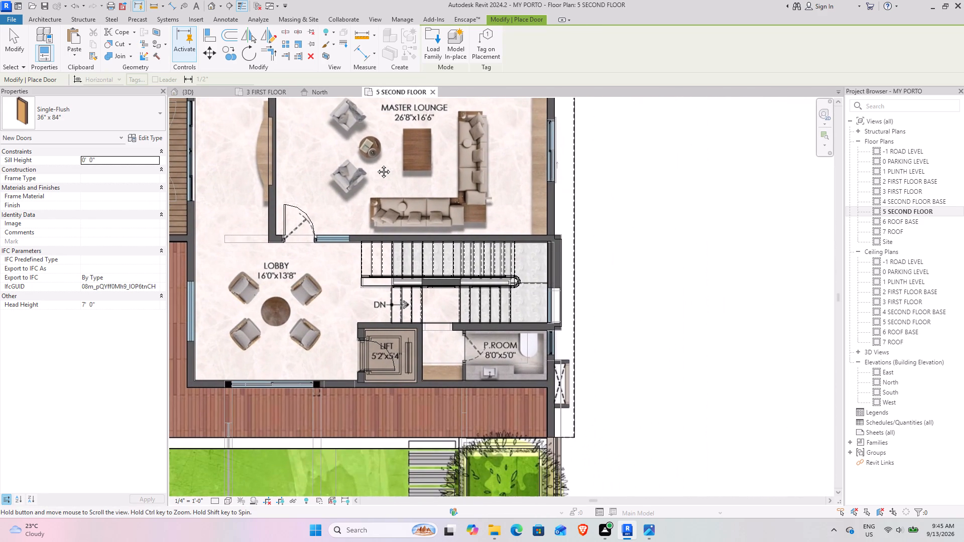
middle_drag(376, 164, 412, 243)
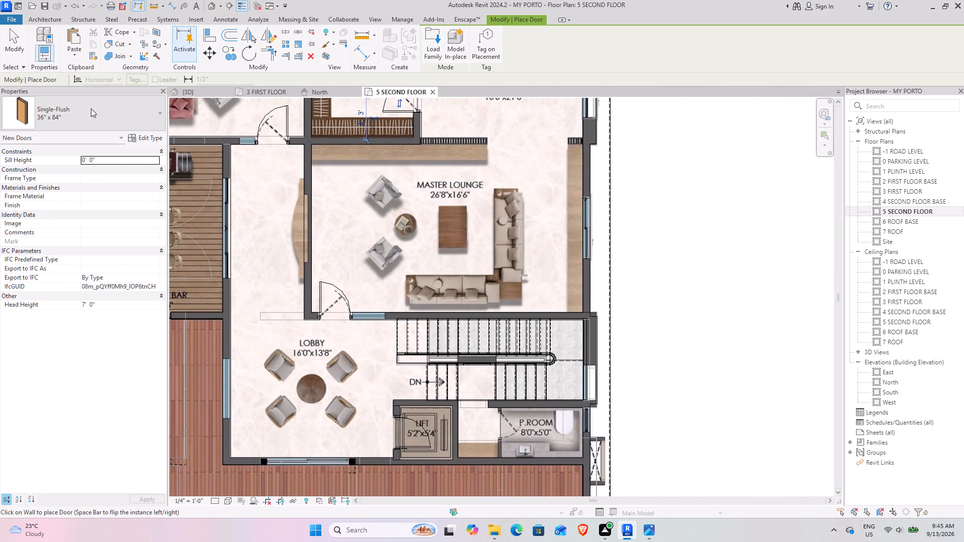
click(91, 108)
click(45, 228)
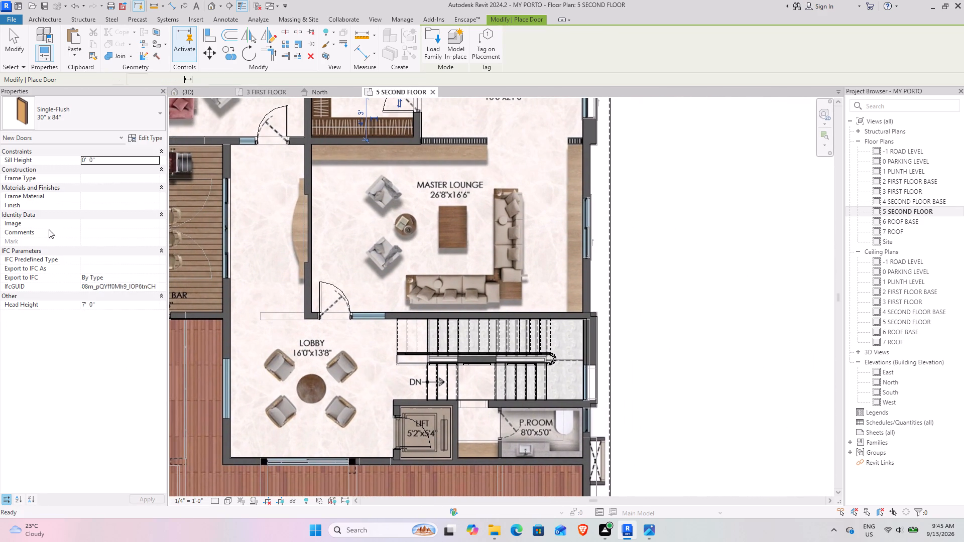
scroll(523, 463, up, 7)
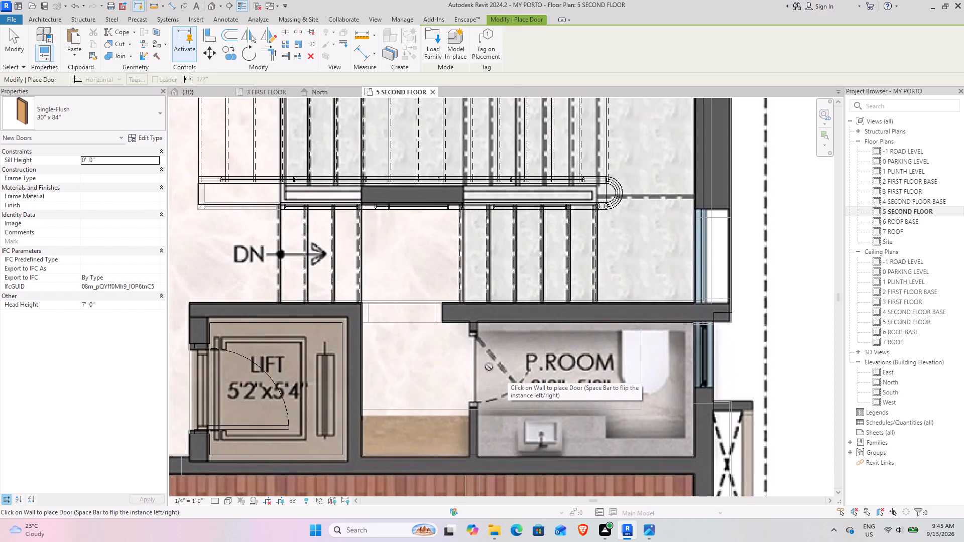
key(Escape)
key(Escape)
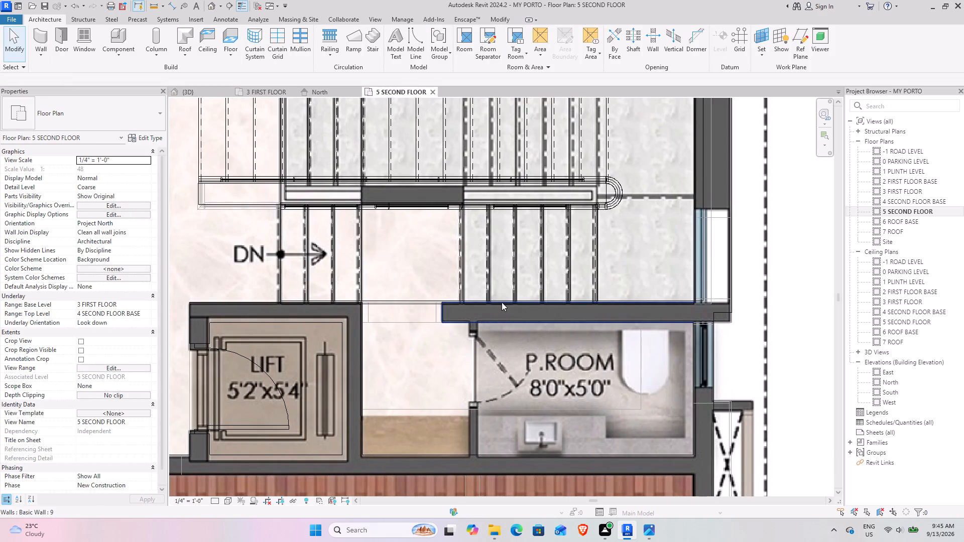
Draw a Basic Wall 4 about 4'-10" long along the P.ROOM's door side, spanning between its two enclosing walls.
click(39, 28)
click(53, 117)
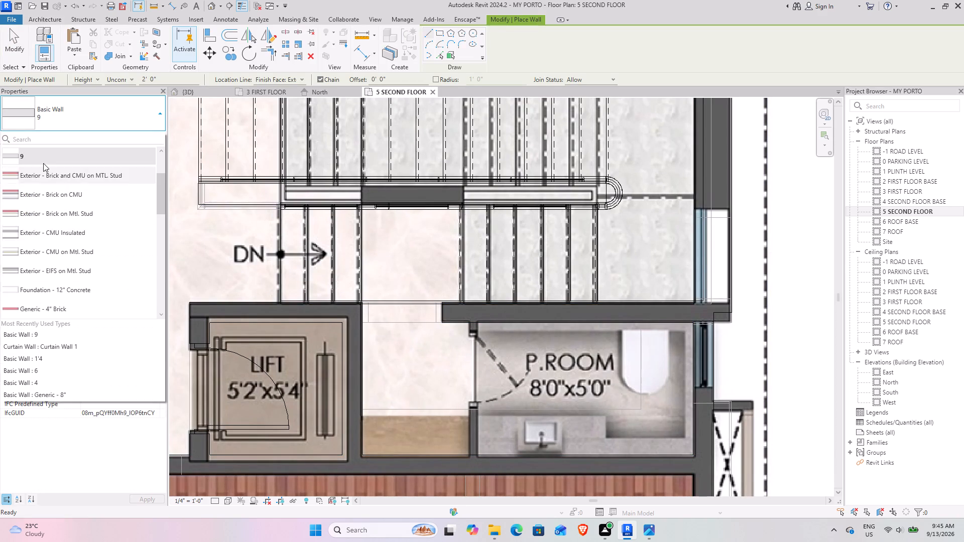
scroll(43, 163, up, 4)
click(25, 186)
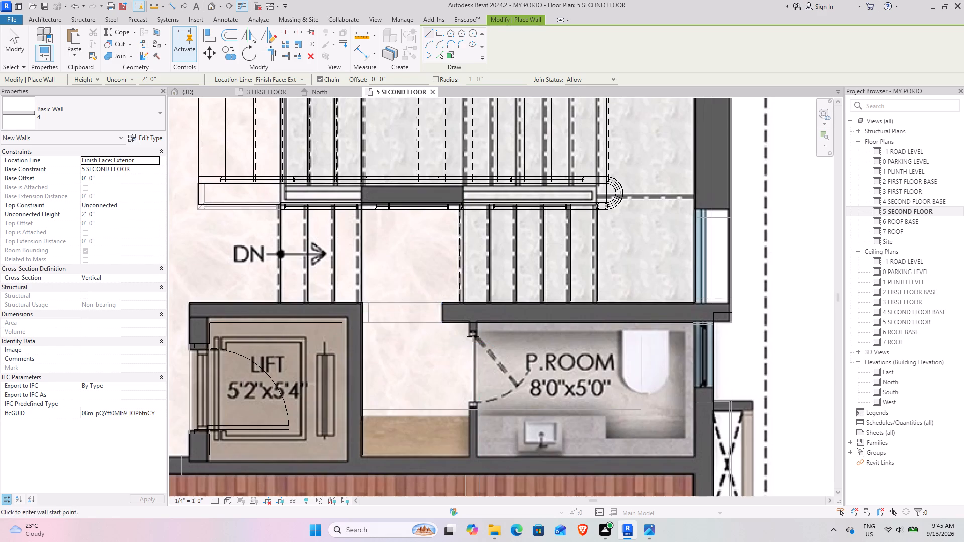
scroll(472, 335, up, 3)
click(480, 317)
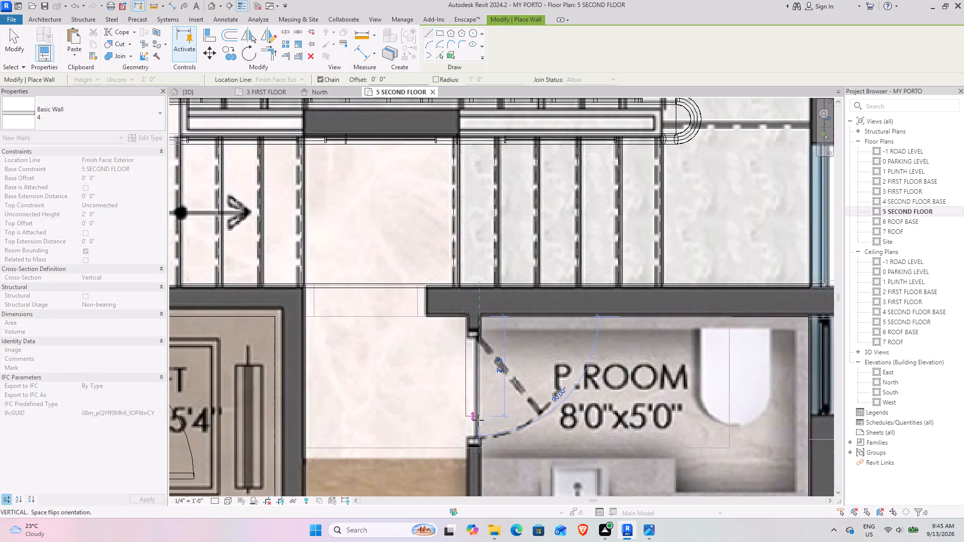
middle_drag(484, 436, 431, 285)
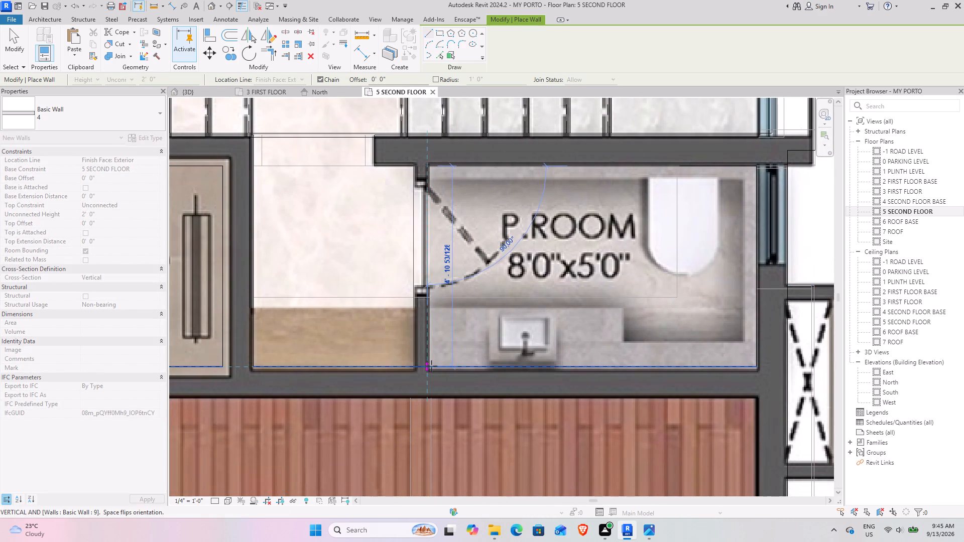
click(431, 366)
key(Escape)
Draw a Basic Wall 4 about 10'-3" long between the closet and toilet, flipped to align with the plan image's partition.
scroll(367, 221, down, 4)
middle_drag(393, 114, 556, 416)
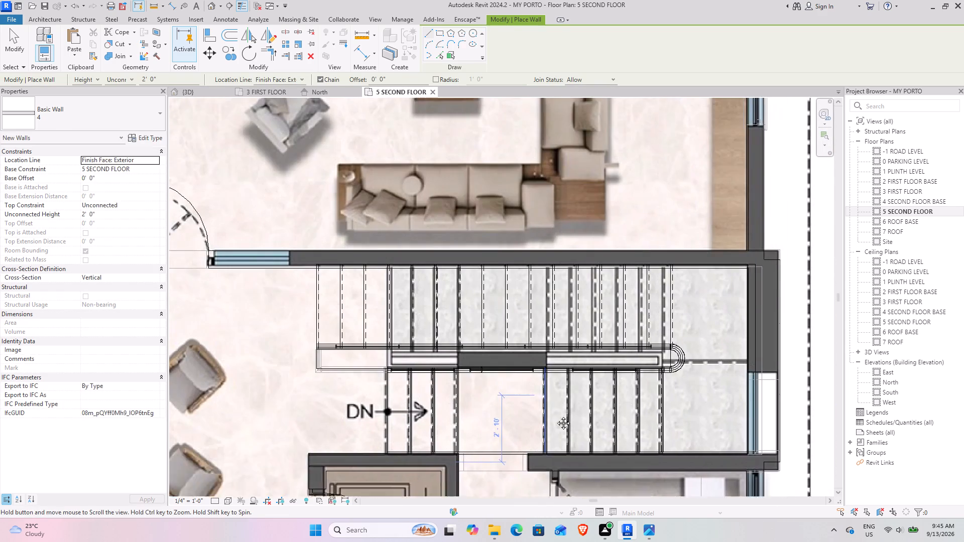
middle_drag(556, 416, 559, 435)
middle_drag(453, 285, 404, 469)
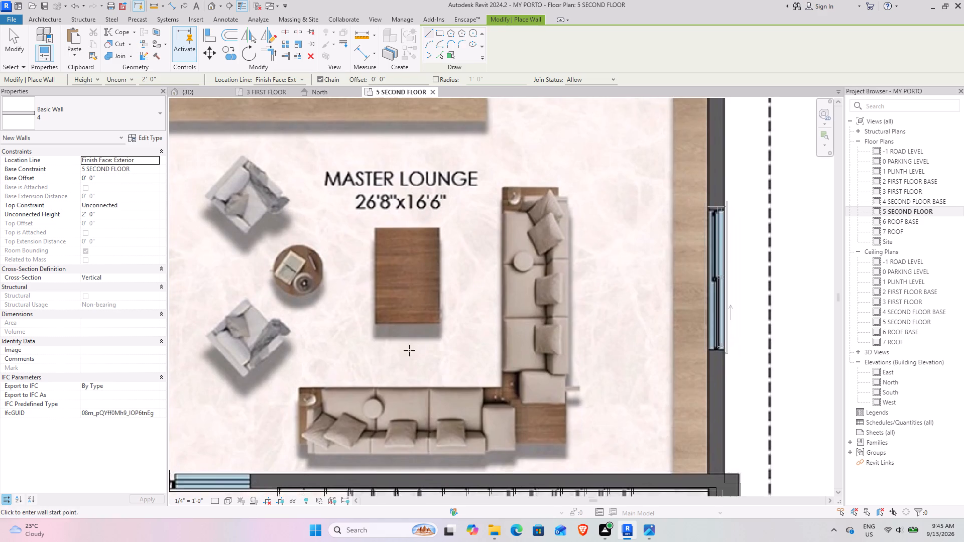
middle_drag(406, 264, 640, 434)
scroll(550, 363, down, 4)
middle_drag(505, 336, 485, 452)
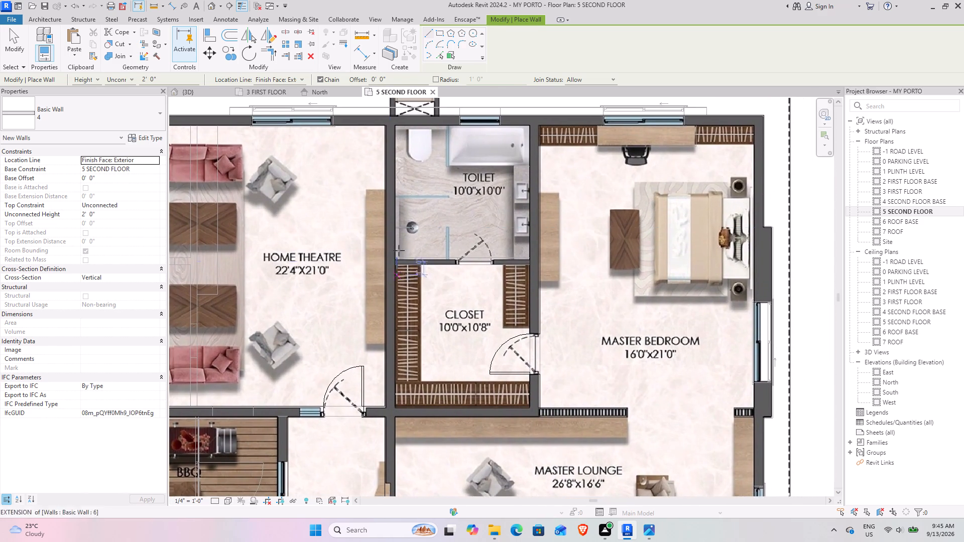
scroll(406, 232, up, 4)
scroll(430, 274, up, 4)
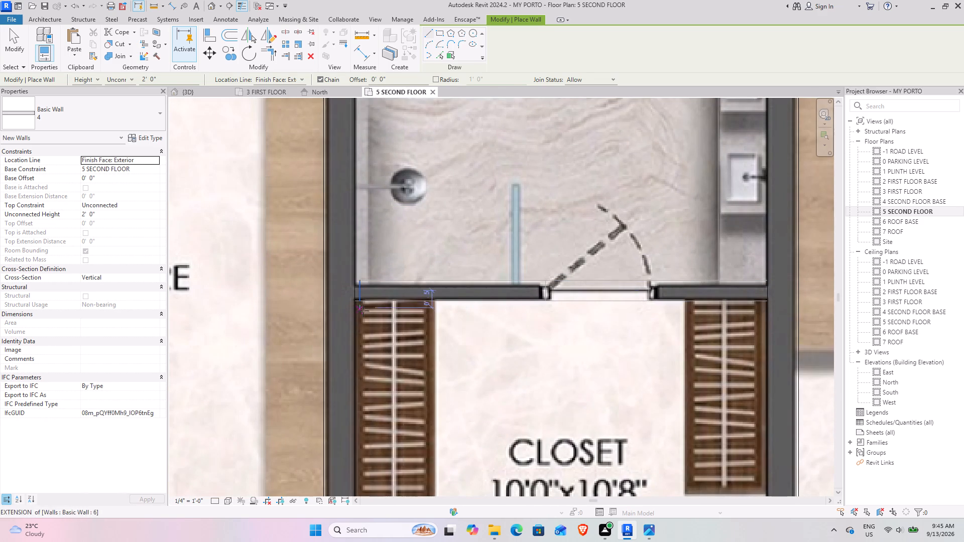
key(Escape)
key(Escape)
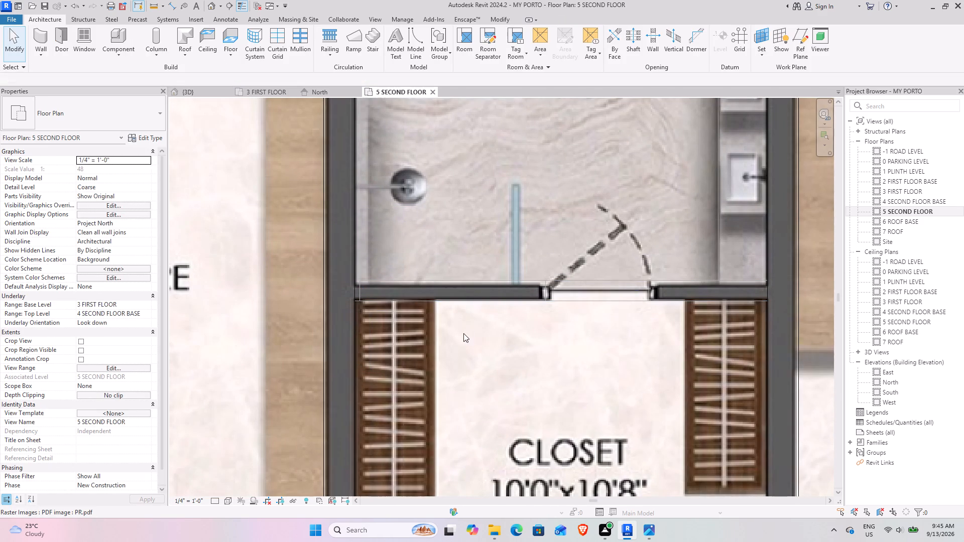
key(Return)
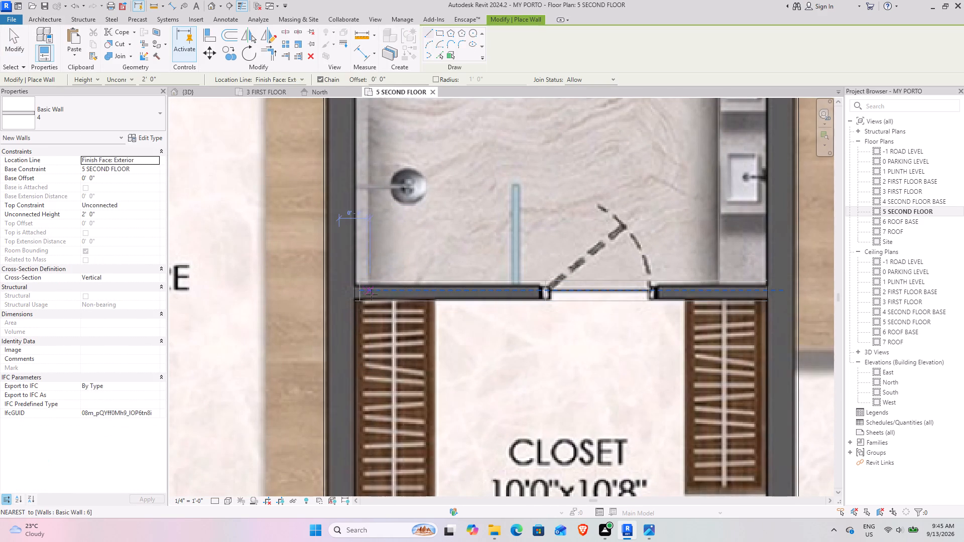
click(360, 297)
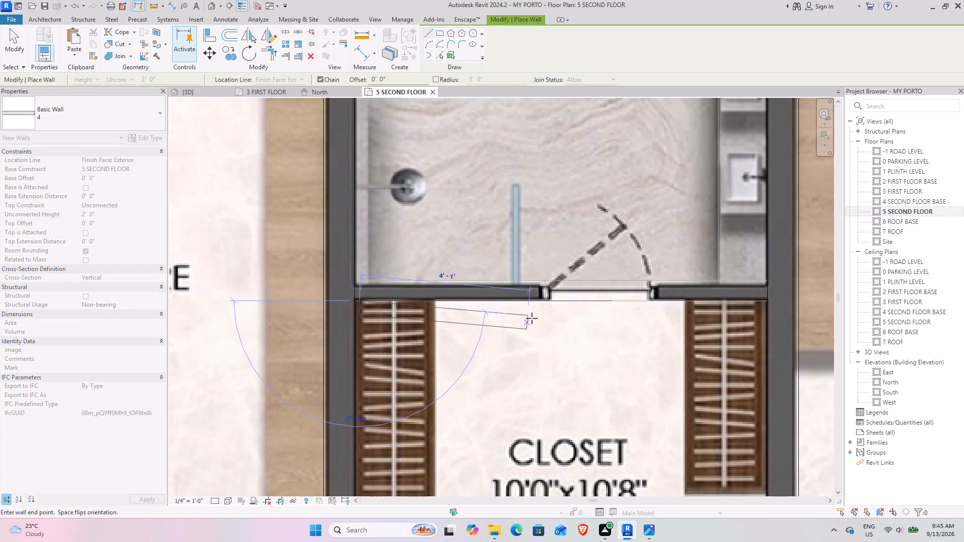
key(space)
click(769, 294)
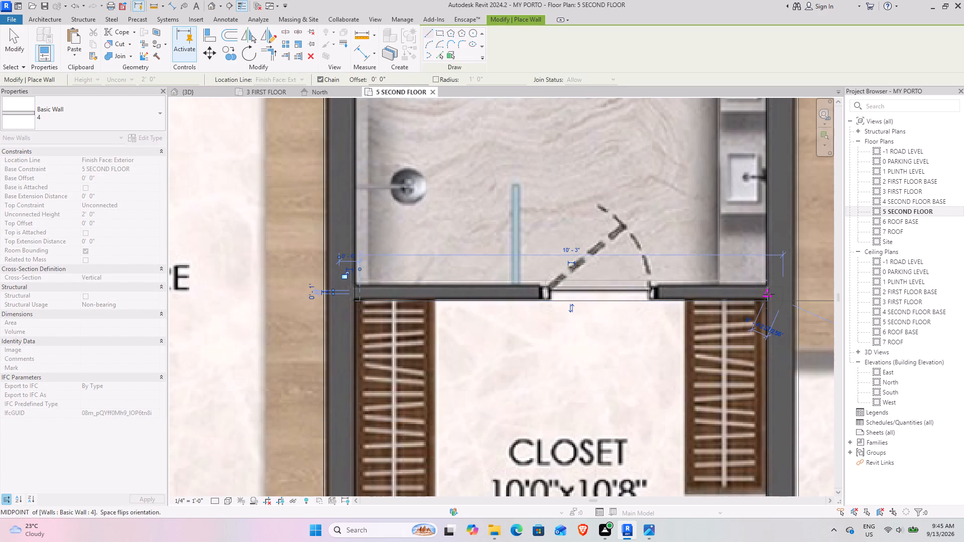
key(Escape)
scroll(463, 289, down, 8)
middle_drag(421, 305, 615, 239)
scroll(611, 236, down, 5)
middle_drag(685, 255, 471, 211)
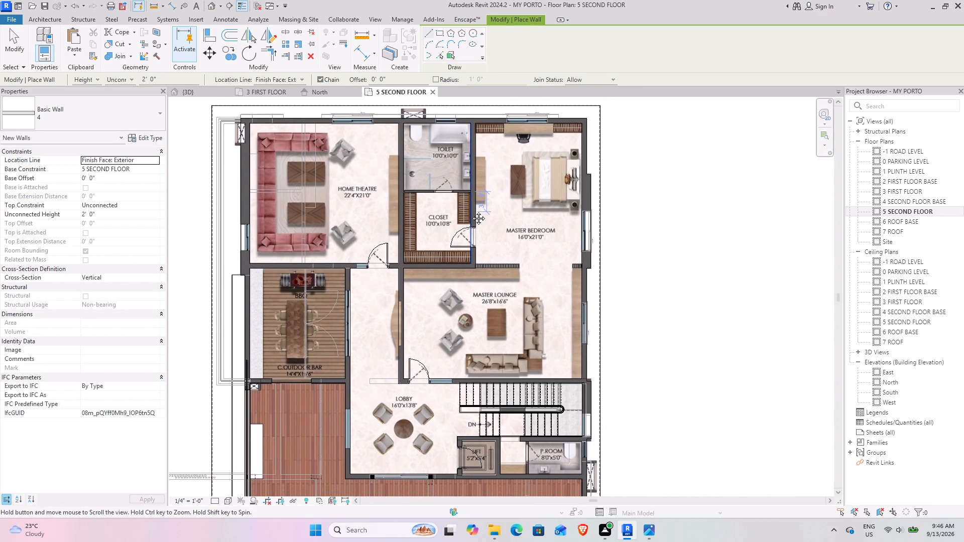
middle_drag(471, 211, 446, 193)
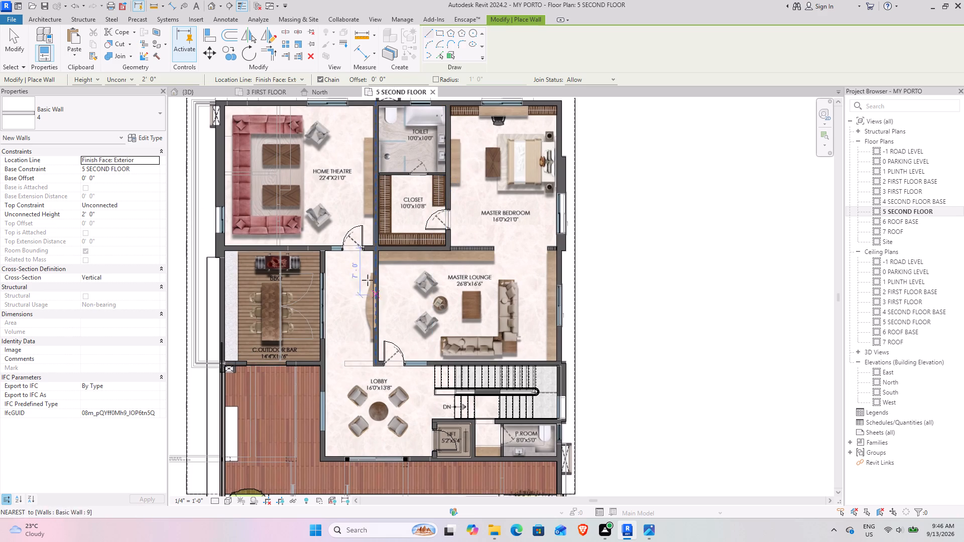
key(Escape)
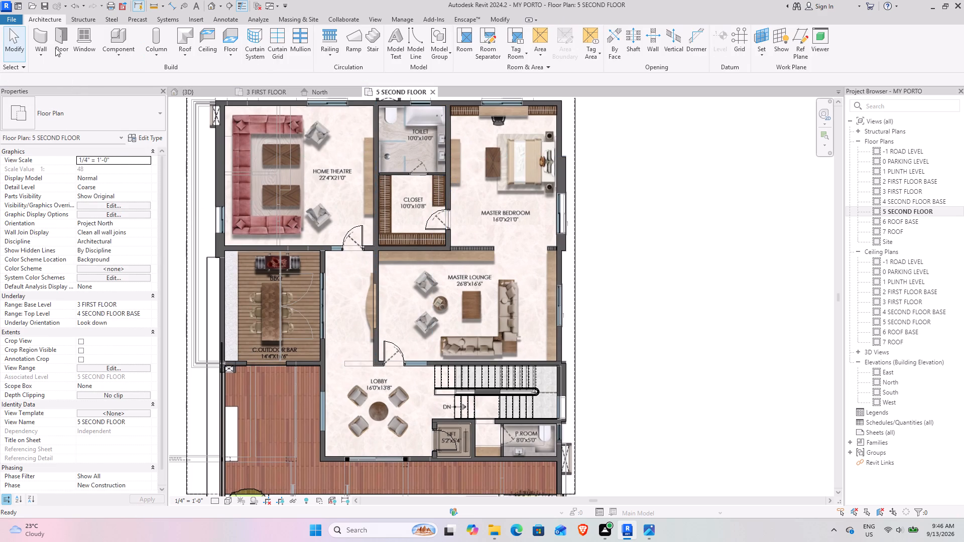
Place a Single-Flush 30" x 84" door in the partition between the closet and toilet, swinging into the toilet.
click(63, 37)
scroll(462, 190, up, 4)
scroll(389, 156, up, 5)
key(space)
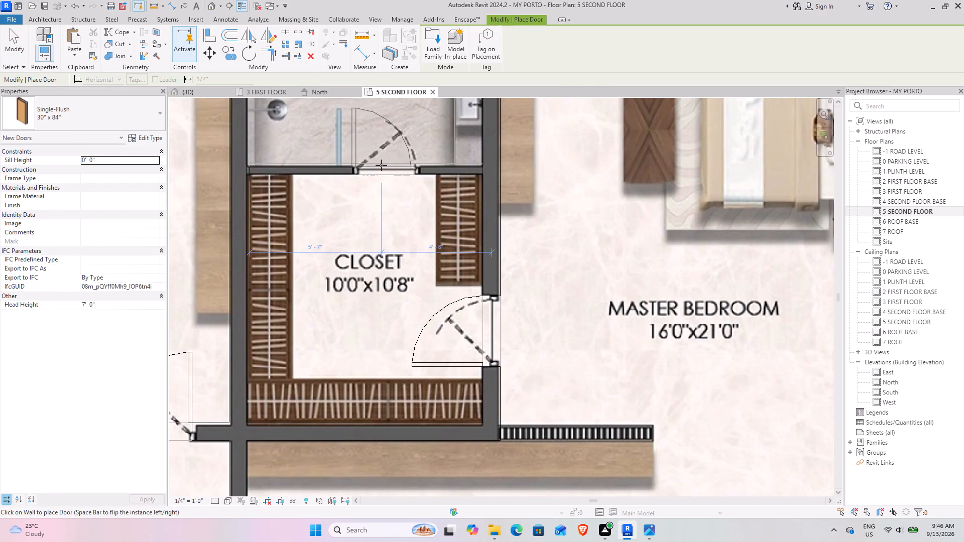
click(387, 166)
Place a Single-Flush 30" x 84" door in the P.ROOM's door-side partition, swinging into the room as on the plan image.
scroll(367, 269, down, 4)
middle_drag(349, 300, 570, 302)
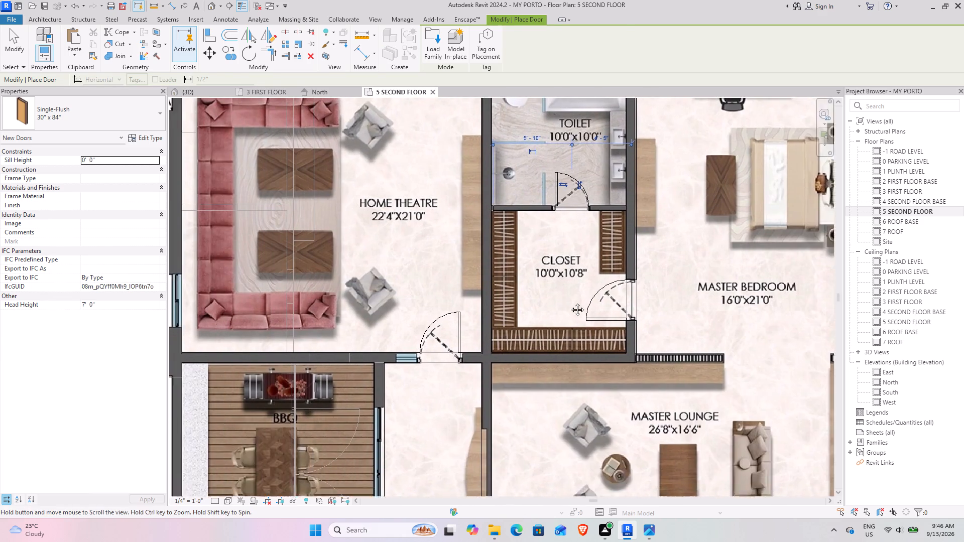
middle_drag(570, 302, 424, 137)
middle_drag(485, 328, 404, 168)
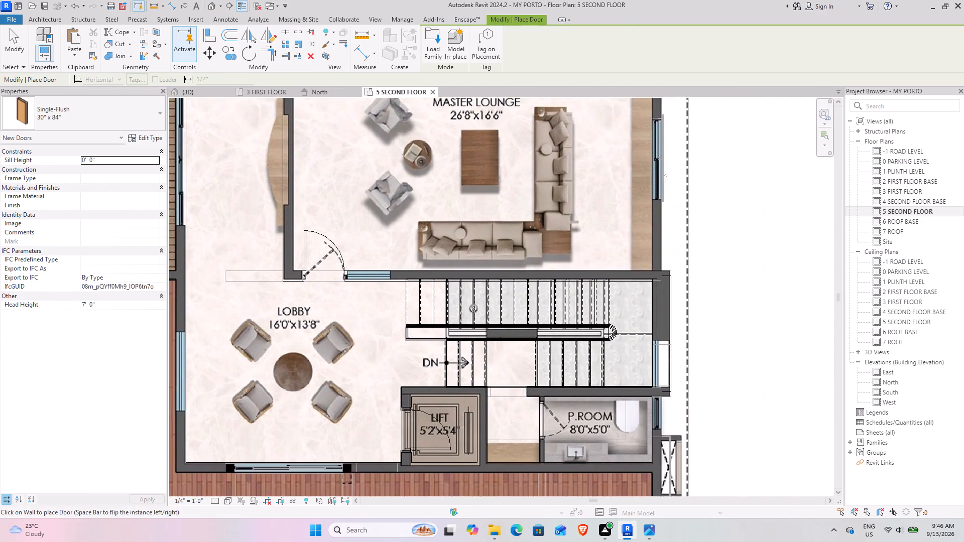
middle_drag(470, 308, 424, 188)
scroll(505, 299, up, 8)
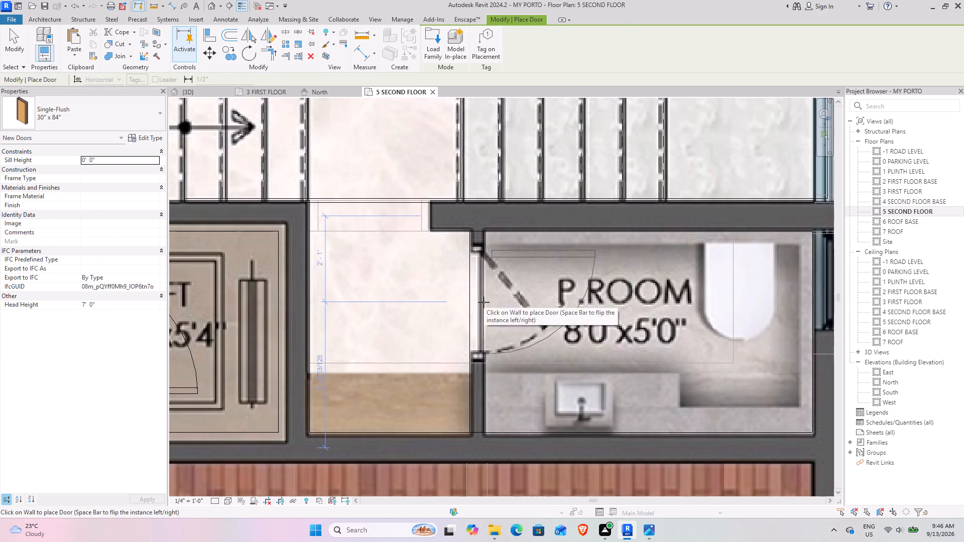
click(479, 300)
Review the second-floor plan for remaining door openings, end door placement, and inspect the placed interior doors in the 3D view.
scroll(479, 300, down, 4)
middle_drag(469, 288, 575, 382)
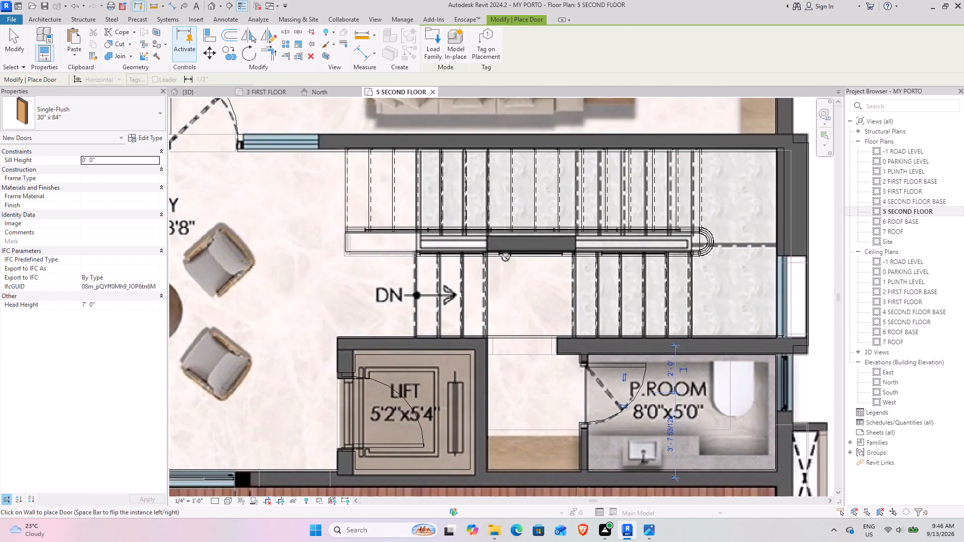
scroll(502, 244, down, 5)
middle_drag(509, 197, 537, 363)
middle_drag(558, 227, 555, 334)
middle_drag(576, 229, 565, 302)
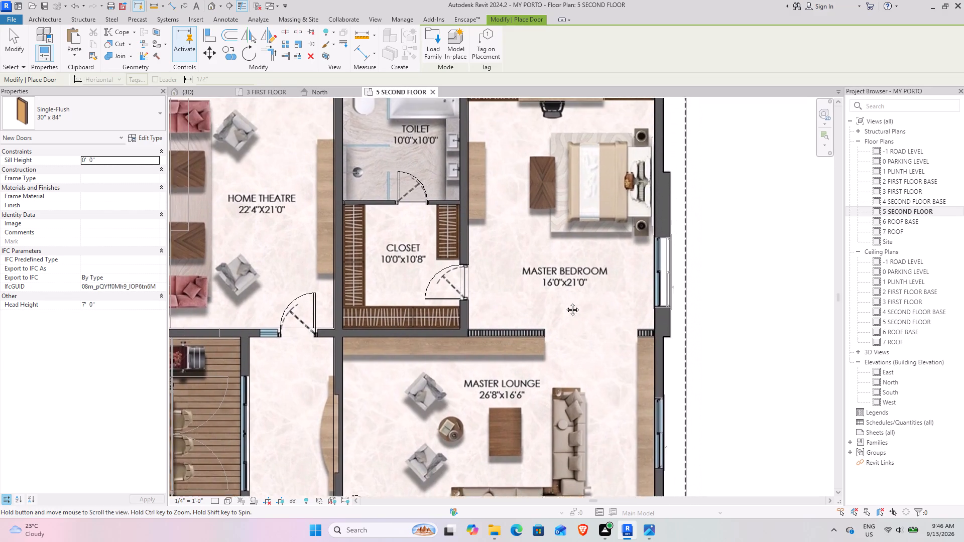
middle_drag(565, 302, 556, 325)
scroll(551, 320, down, 4)
middle_drag(517, 324, 573, 203)
middle_drag(521, 274, 561, 225)
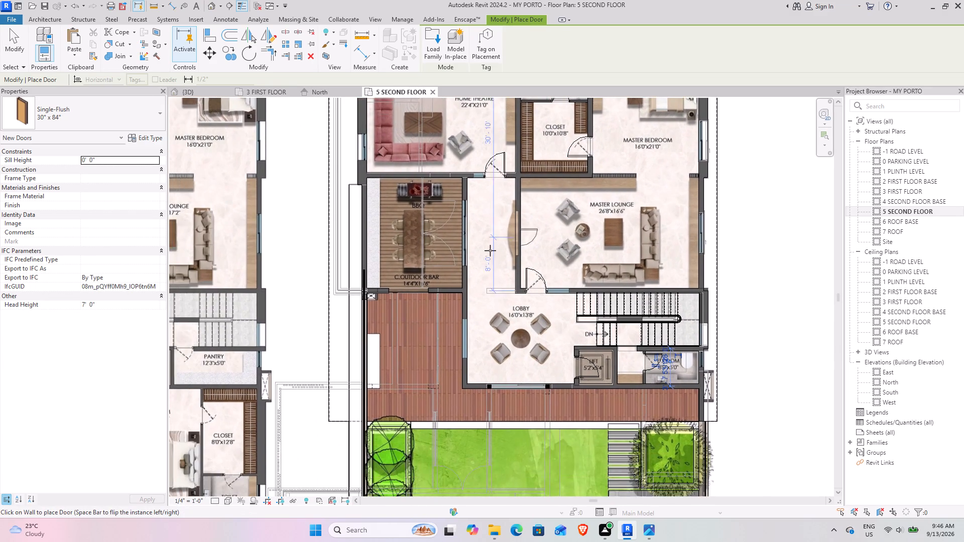
scroll(384, 295, up, 4)
key(Escape)
key(Escape)
key(Escape)
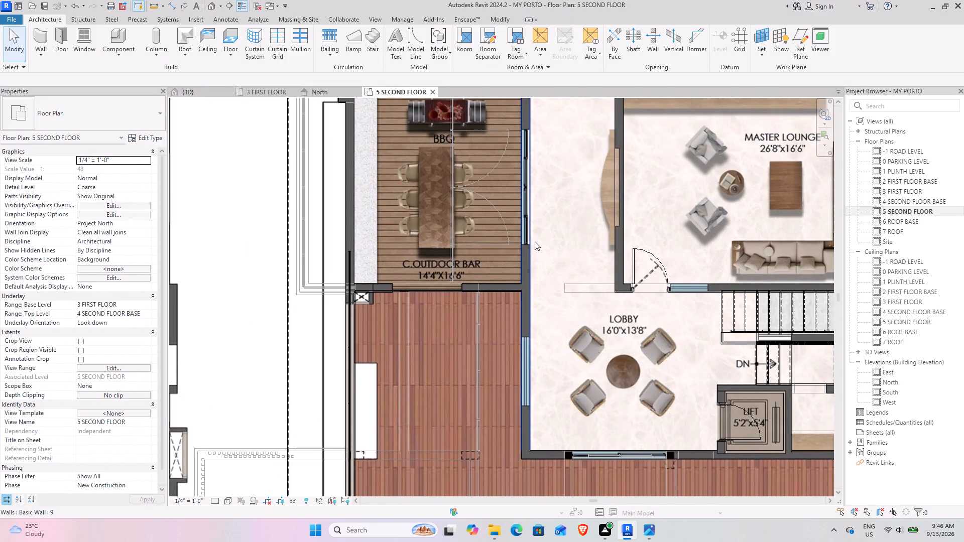
middle_drag(535, 241, 477, 257)
click(188, 87)
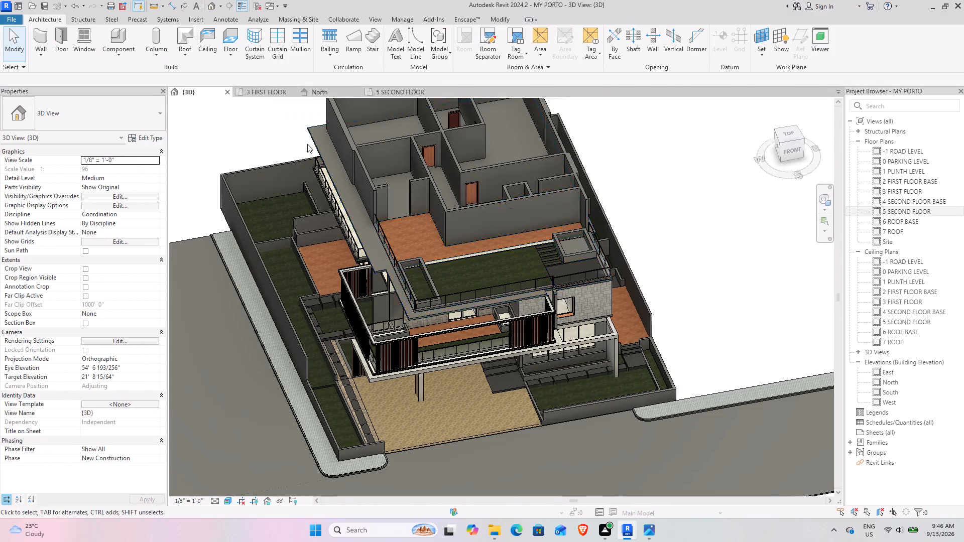
scroll(328, 174, down, 2)
shift+middle_drag(343, 185, 396, 198)
scroll(397, 186, up, 4)
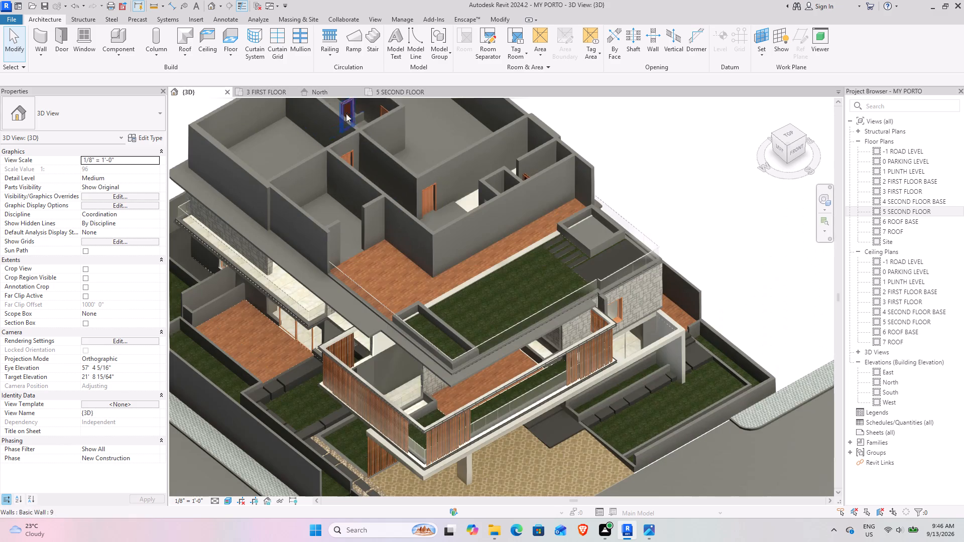
Place a Door-Double-Sliding 10'x8 in the lobby's outer wall facing the garden, aligned with the plan image's sliding door.
click(399, 90)
scroll(507, 288, down, 5)
middle_drag(511, 334, 387, 248)
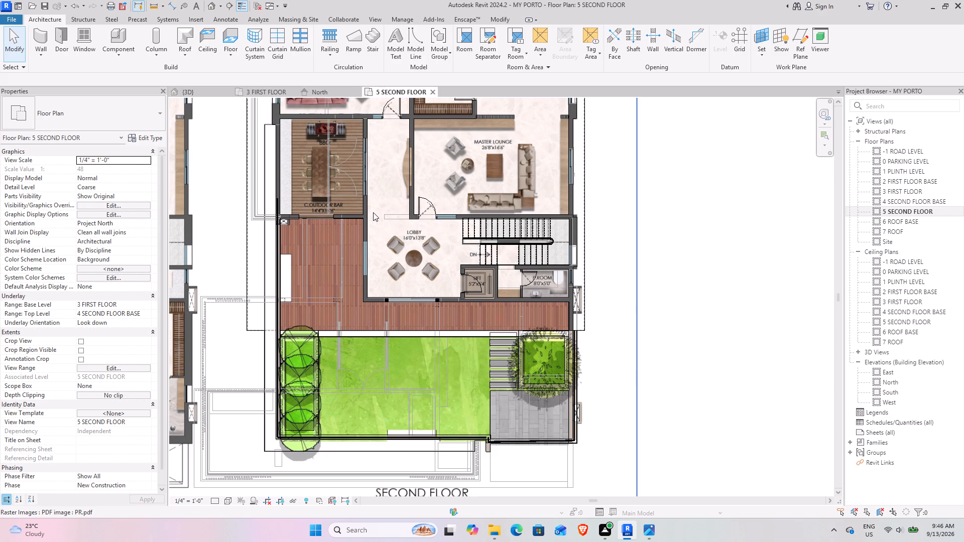
scroll(399, 275, up, 9)
middle_drag(423, 328, 404, 321)
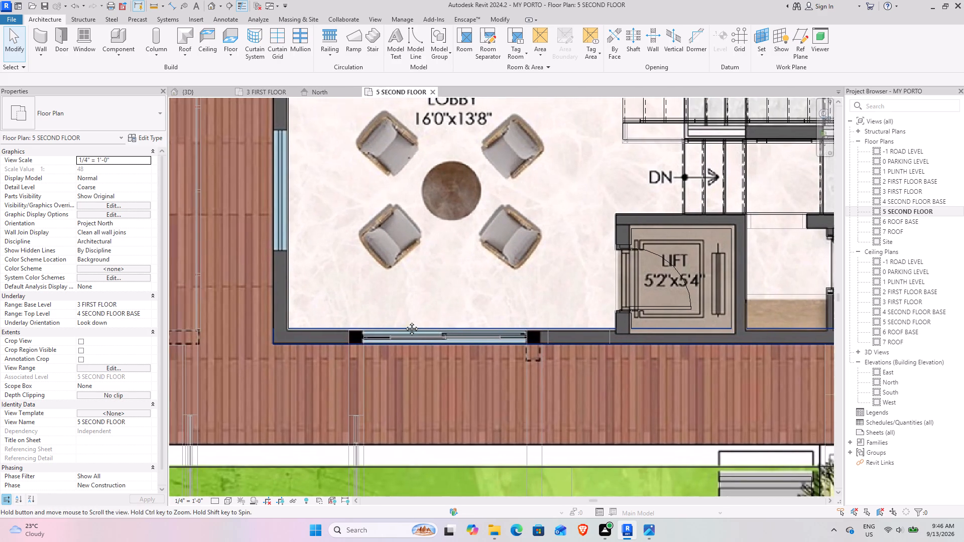
middle_drag(404, 321, 350, 289)
scroll(321, 293, up, 3)
scroll(333, 294, down, 4)
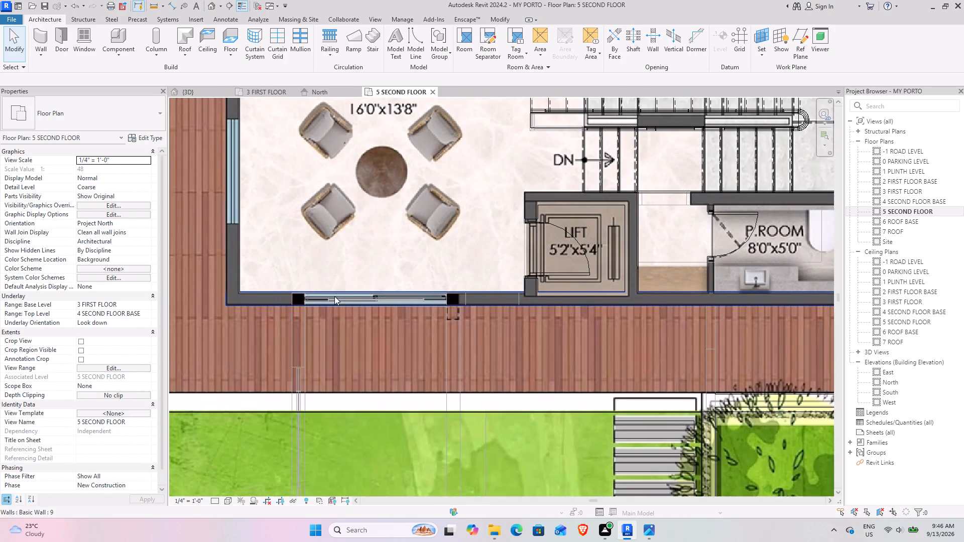
middle_drag(332, 296, 387, 294)
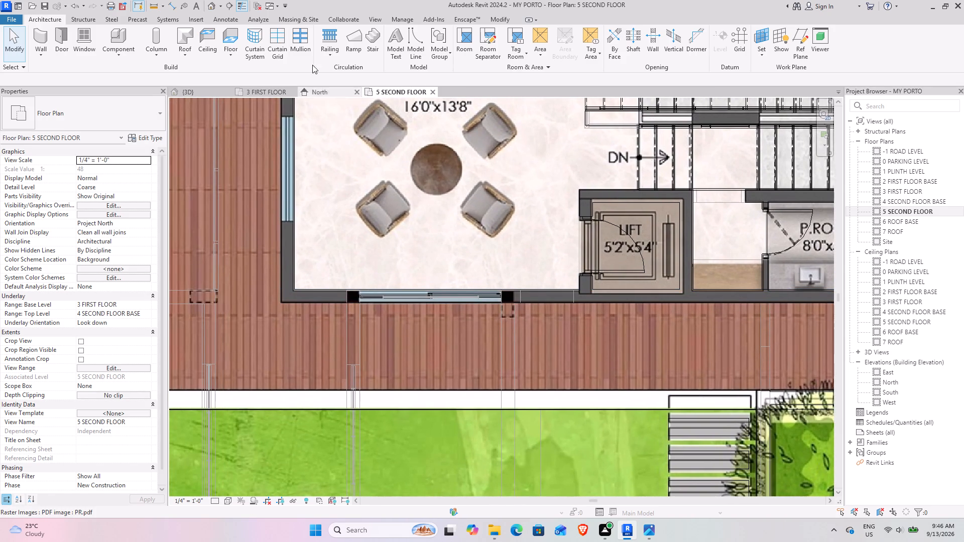
click(65, 41)
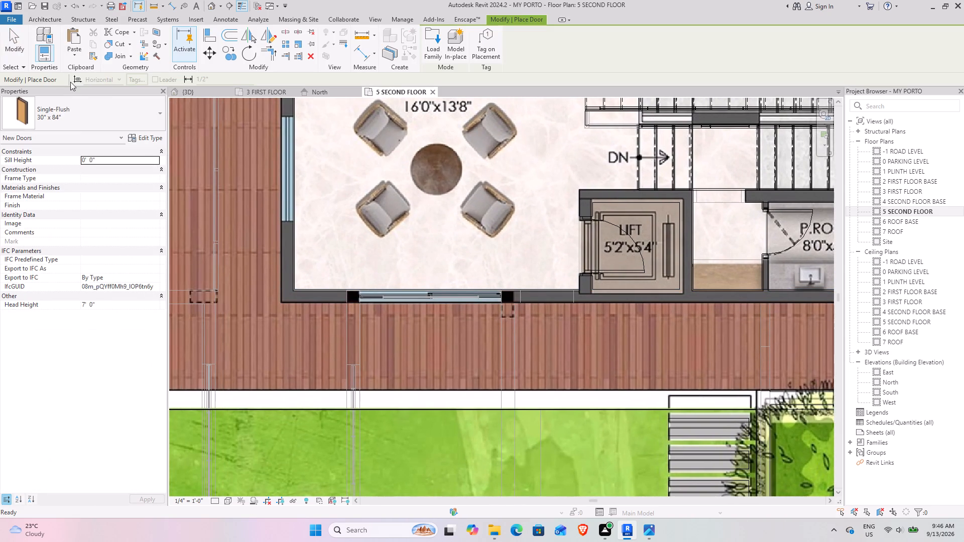
click(66, 107)
scroll(75, 222, up, 4)
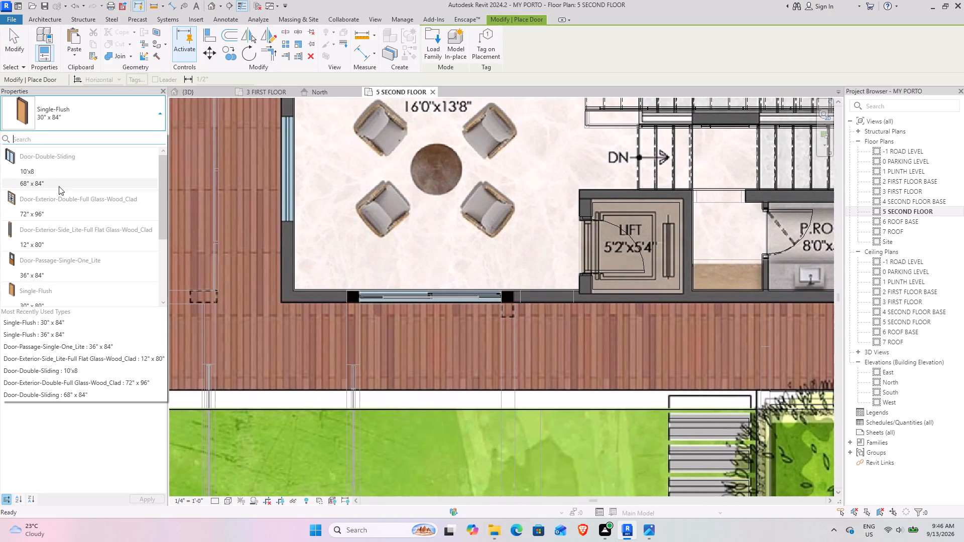
click(54, 175)
click(436, 297)
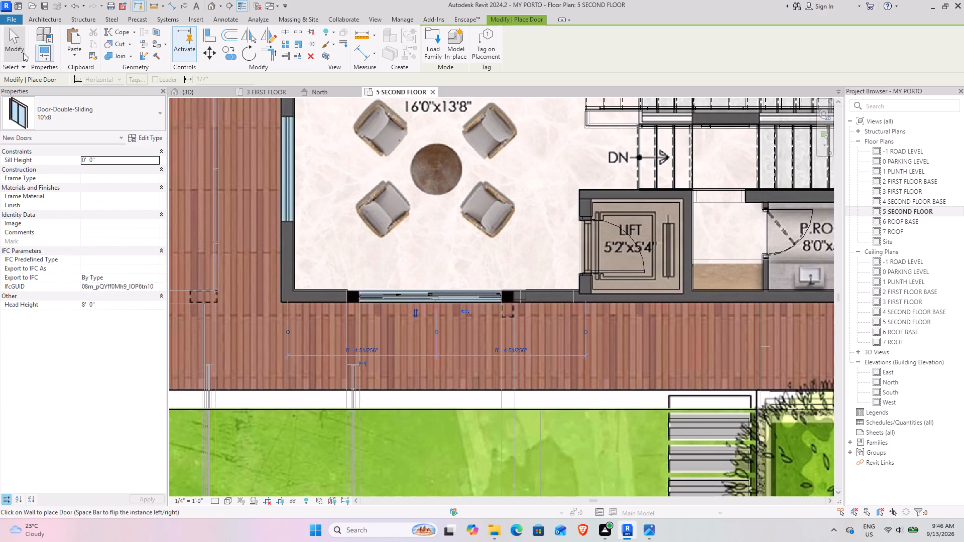
click(13, 33)
Inspect the lobby's sliding door and the surrounding terrace in the 3D view from several angles.
click(196, 92)
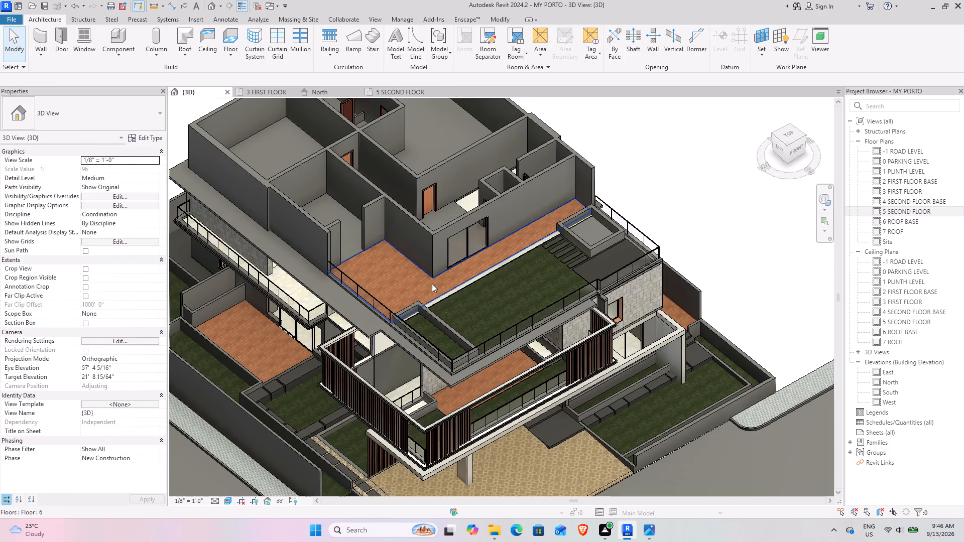
shift+middle_drag(429, 277, 388, 203)
scroll(490, 235, up, 3)
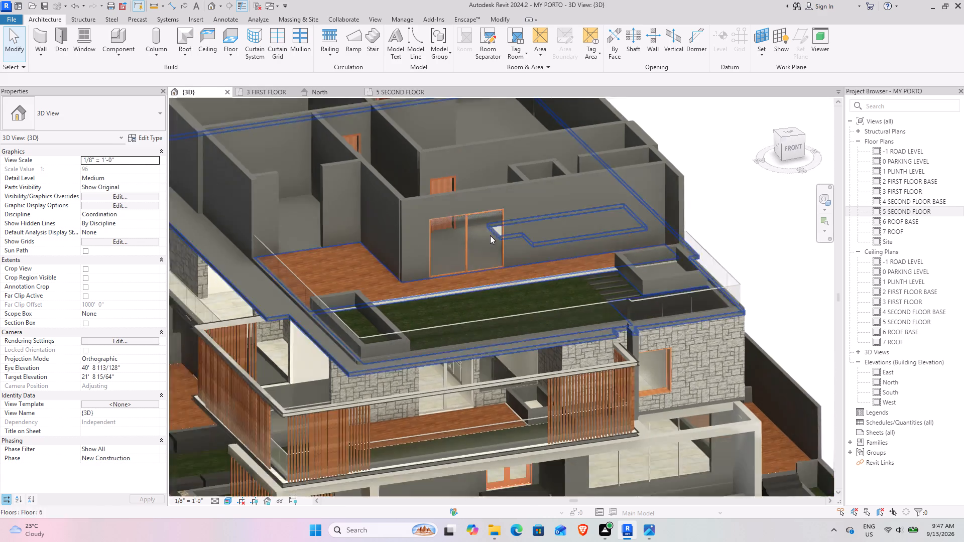
scroll(490, 235, up, 1)
shift+middle_drag(460, 266, 484, 196)
shift+middle_drag(498, 243, 477, 250)
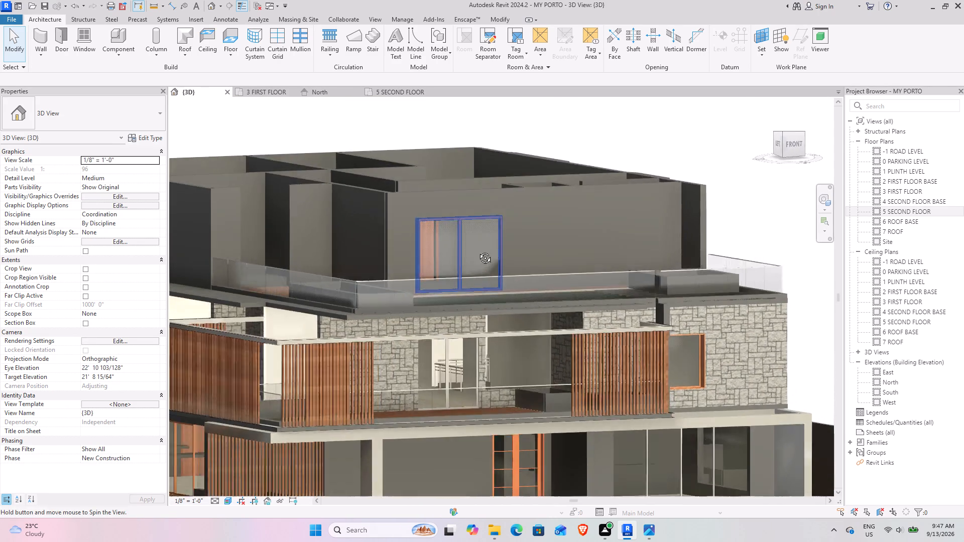
shift+middle_drag(477, 250, 447, 304)
shift+middle_drag(495, 287, 533, 365)
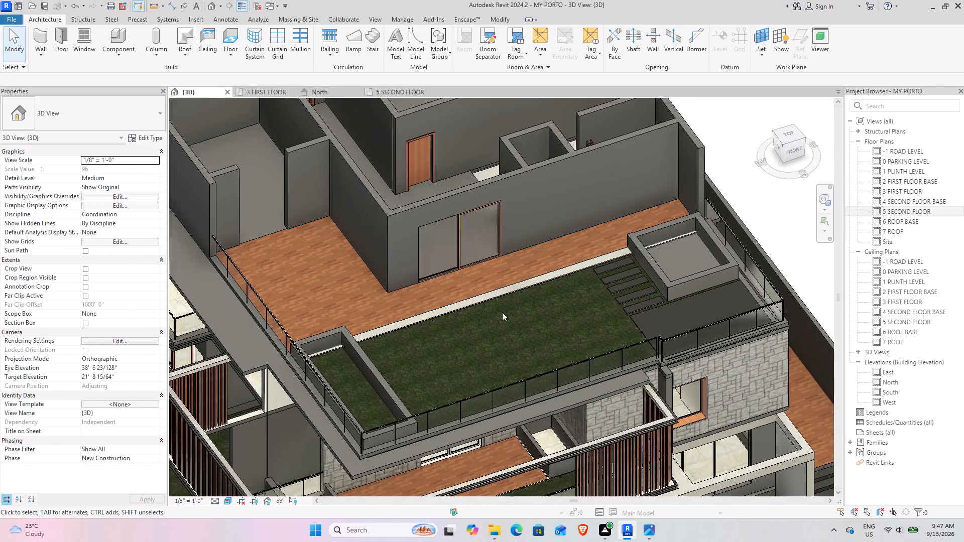
scroll(502, 312, up, 4)
scroll(469, 274, down, 5)
shift+middle_drag(461, 295, 441, 275)
Place a Window-Sliding-Double 6.5 in the lobby's deck-side wall on the second-floor plan, over the plan image's window.
click(391, 87)
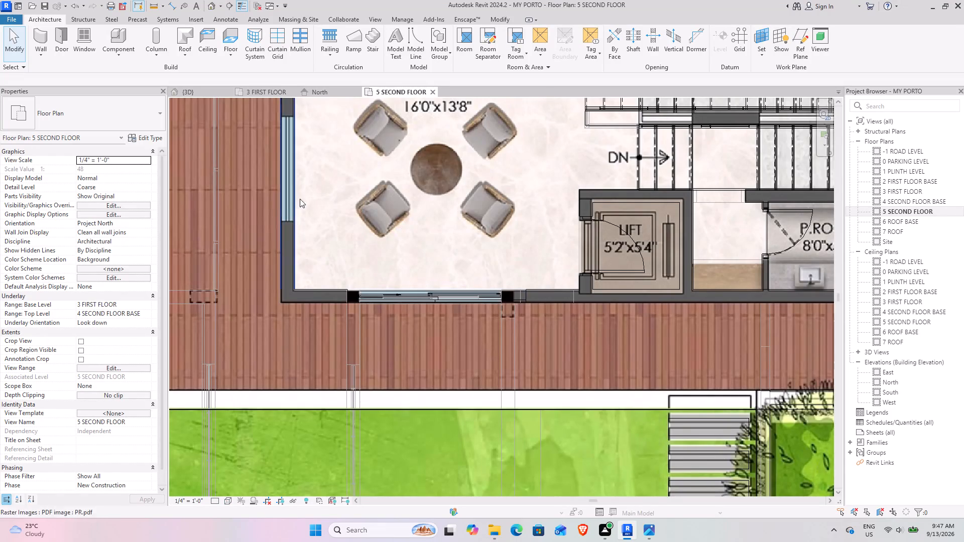
middle_drag(300, 199, 432, 289)
scroll(425, 284, down, 4)
middle_drag(420, 282, 340, 308)
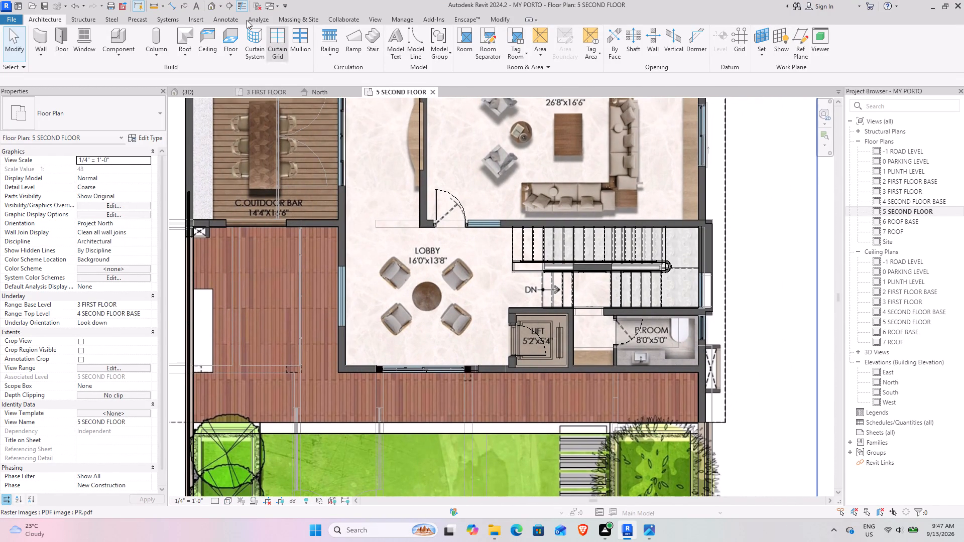
click(80, 44)
click(80, 112)
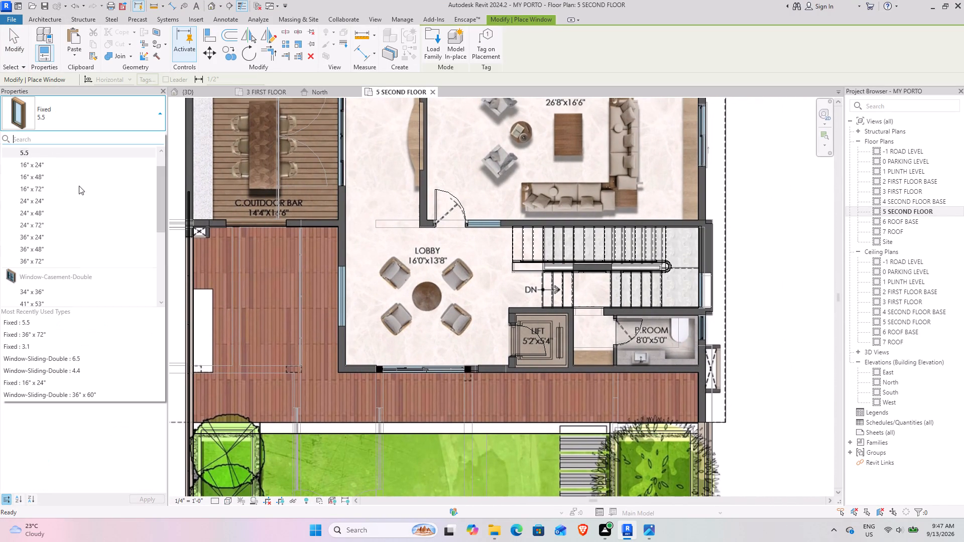
scroll(80, 274, down, 5)
click(54, 289)
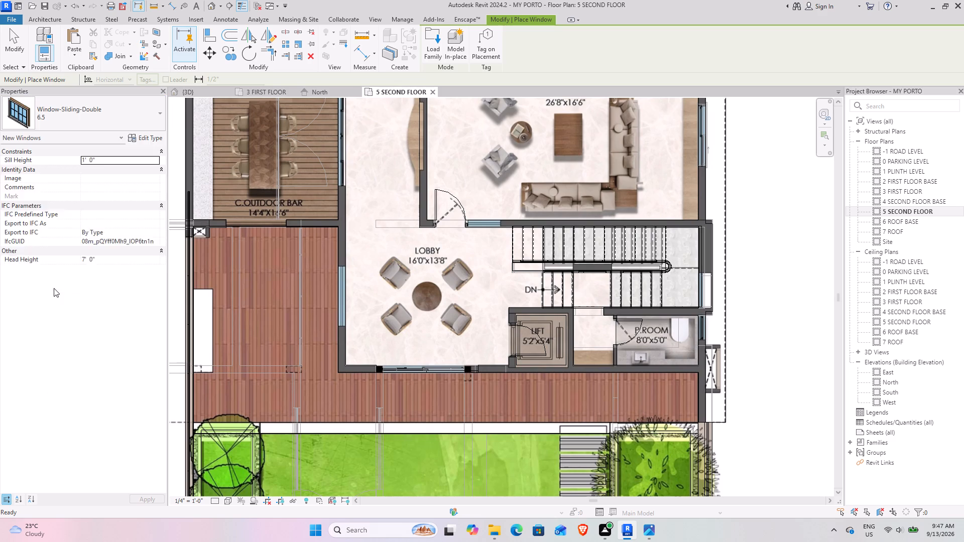
scroll(340, 283, up, 4)
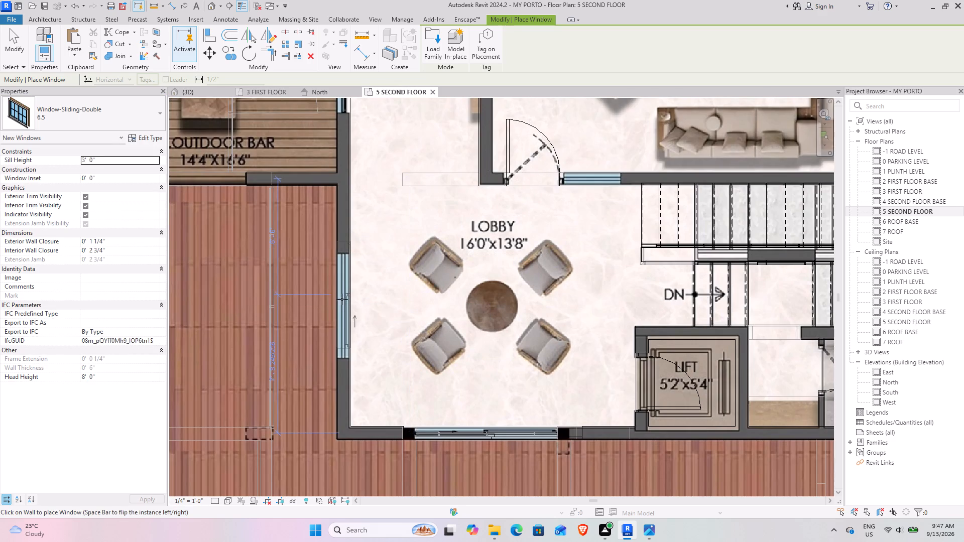
click(341, 311)
Place Window-Sliding-Double 6.5 windows in the rear outer wall at the home theatre and master bedroom, matching the plan image.
middle_drag(389, 259, 421, 434)
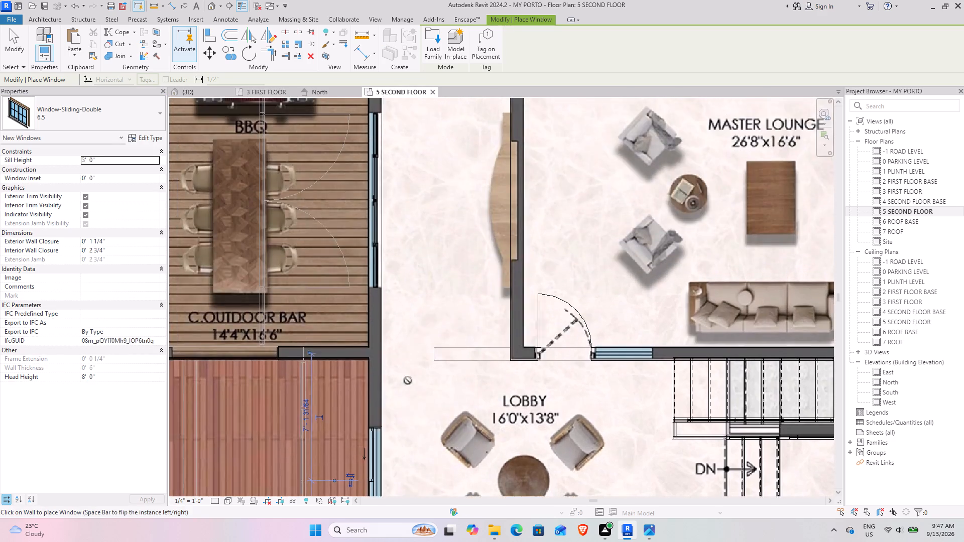
scroll(410, 362, down, 5)
middle_drag(424, 297, 384, 467)
scroll(384, 164, up, 2)
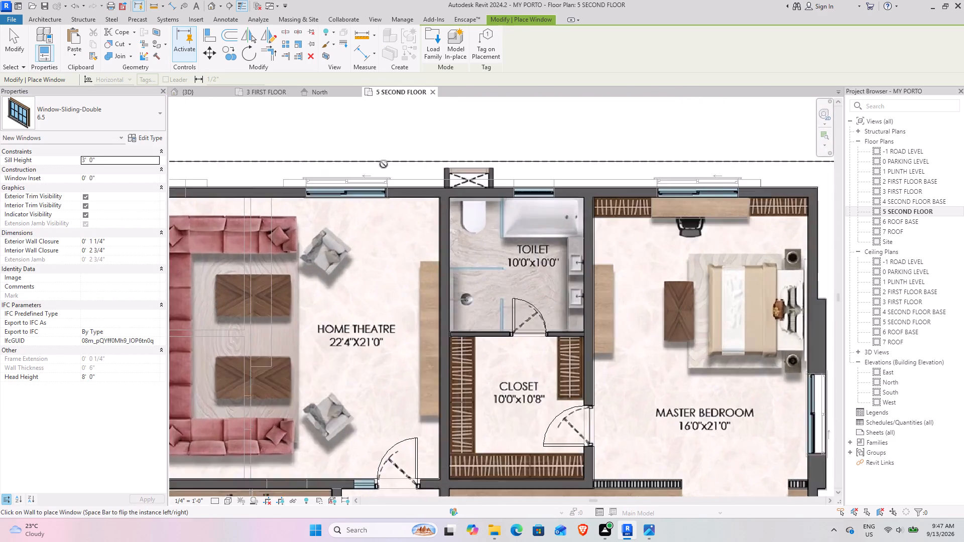
scroll(384, 164, up, 7)
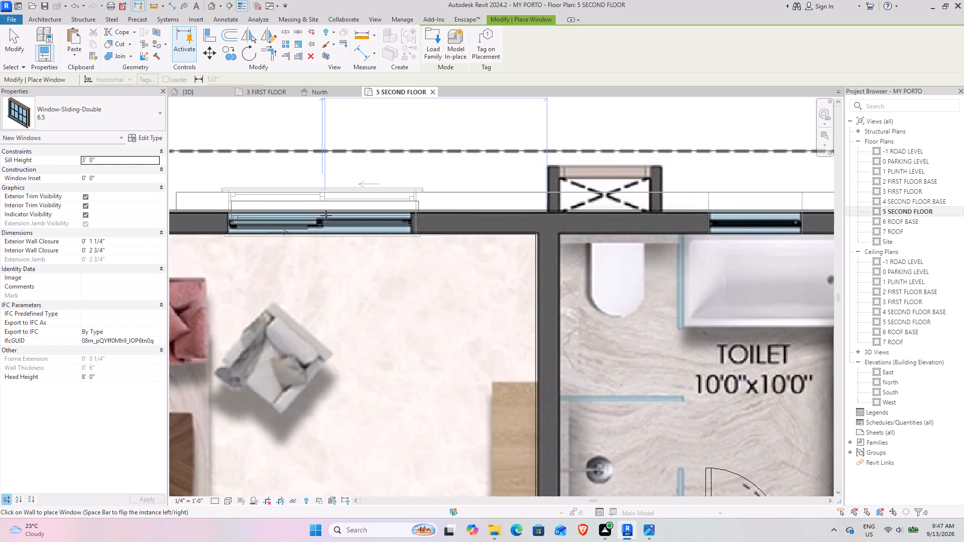
click(320, 213)
scroll(461, 216, down, 4)
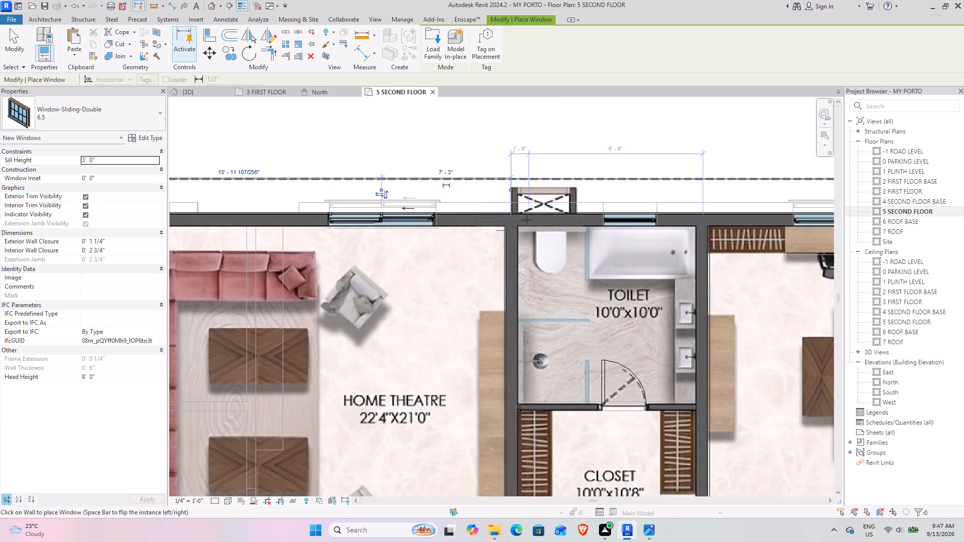
middle_drag(525, 220, 163, 224)
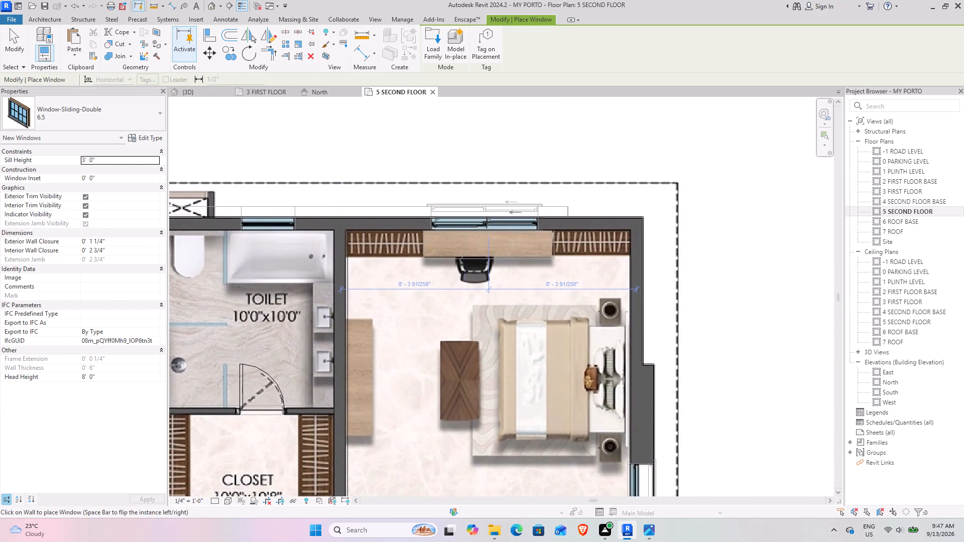
click(487, 222)
Place Window-Sliding-Double 6.5 windows in the outer side wall of the master bedroom and the master lounge, matching the plan image.
scroll(353, 279, down, 4)
middle_drag(402, 326, 416, 182)
scroll(535, 274, up, 2)
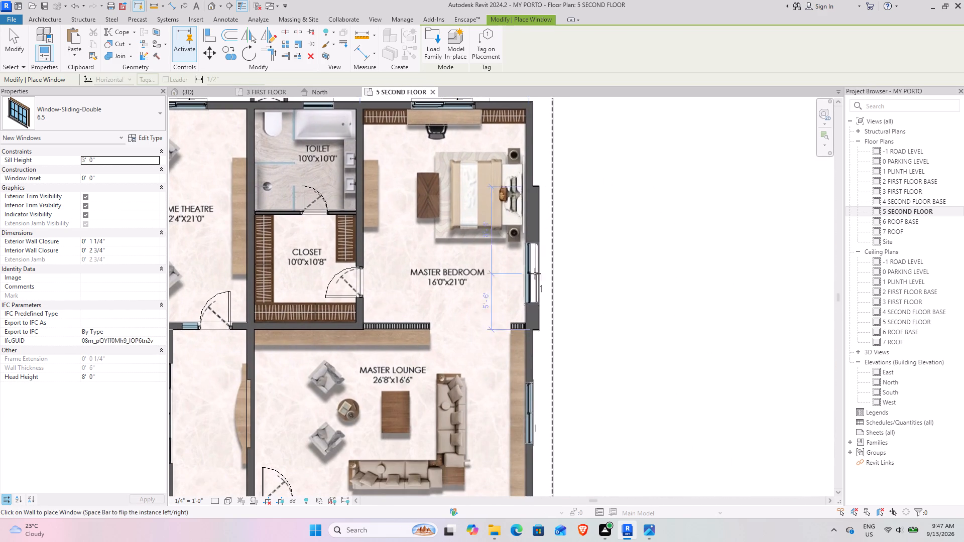
scroll(535, 274, up, 6)
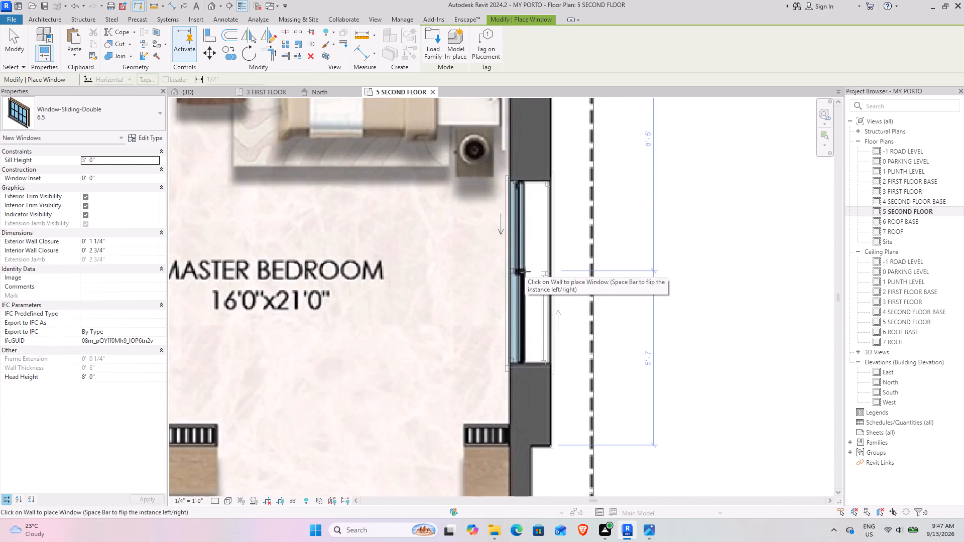
click(525, 272)
scroll(538, 291, down, 5)
middle_drag(555, 330, 460, 174)
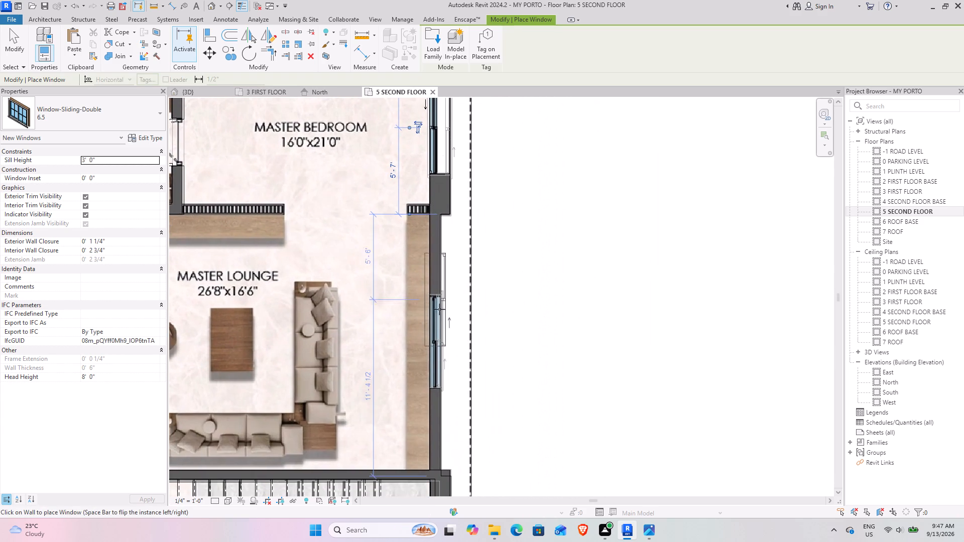
click(441, 339)
scroll(434, 342, down, 3)
middle_drag(418, 350, 480, 173)
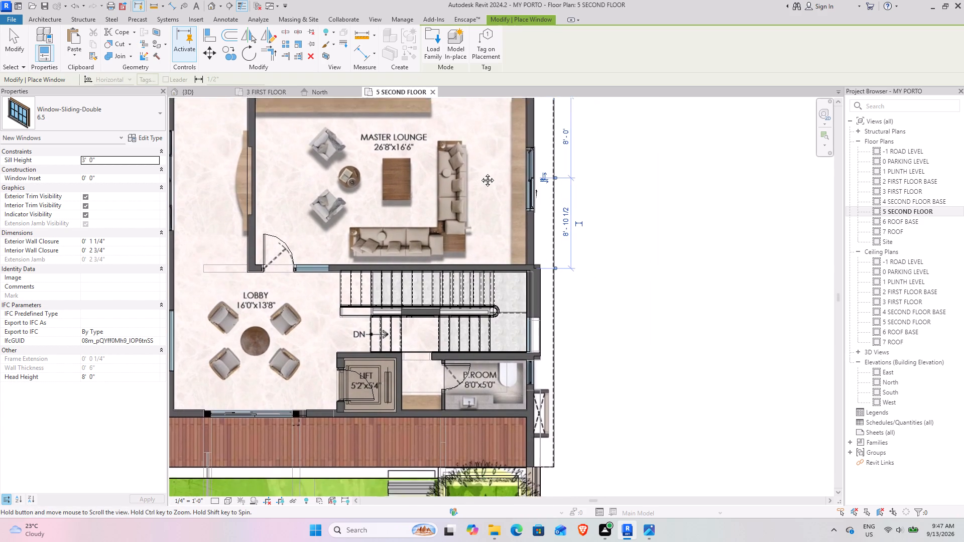
Place a Window-Sliding-Double 4.4 in the home theatre's outer side wall, over the plan image's window.
middle_drag(480, 173, 526, 109)
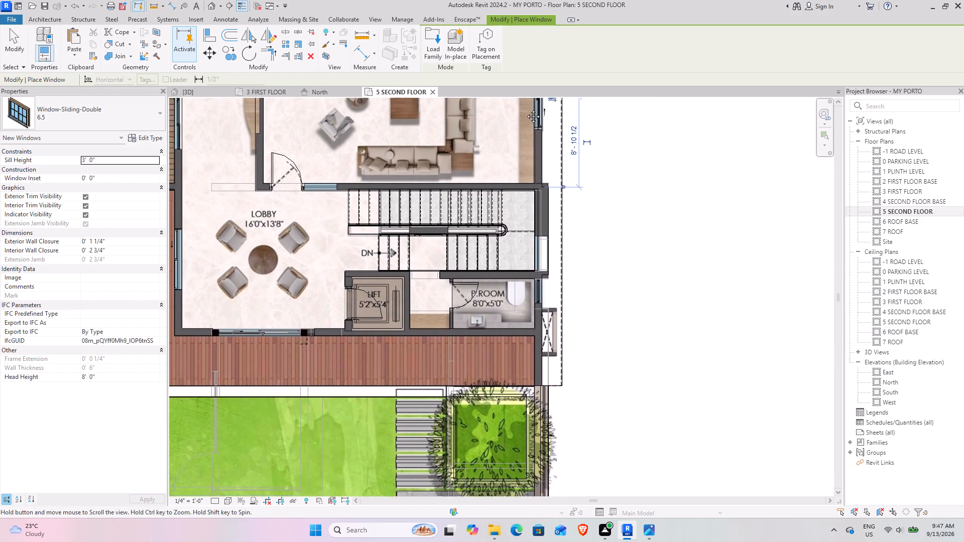
middle_drag(526, 109, 735, 196)
scroll(407, 201, down, 4)
middle_drag(423, 192, 446, 298)
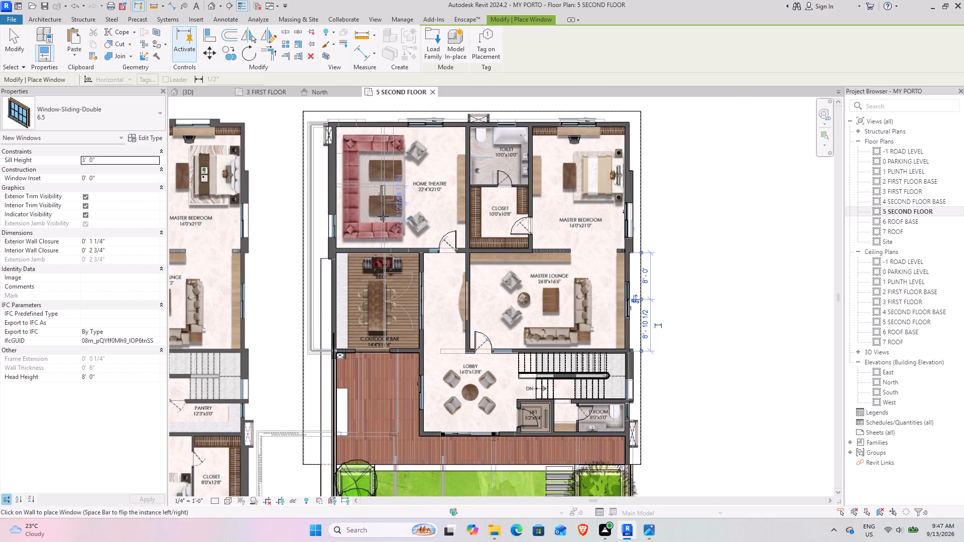
middle_drag(449, 269, 356, 170)
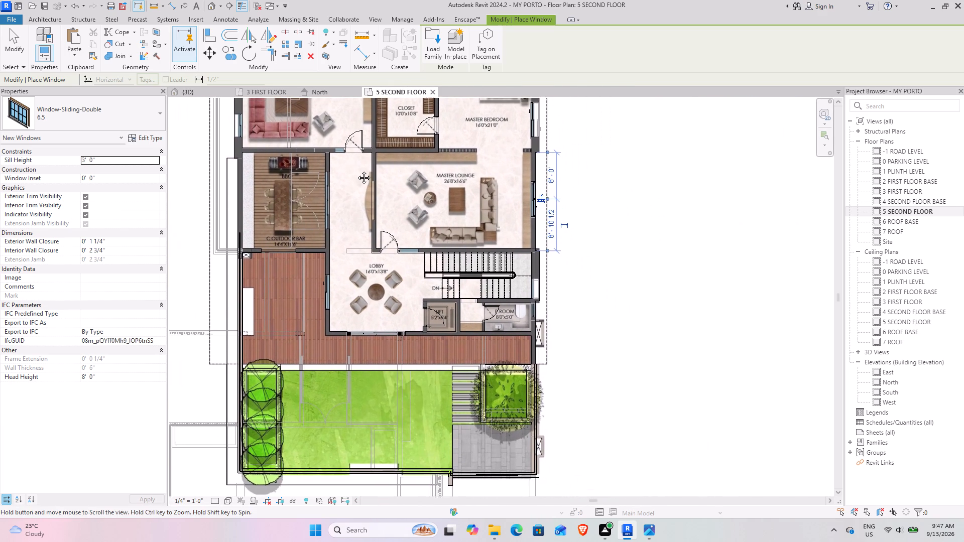
middle_drag(356, 170, 457, 296)
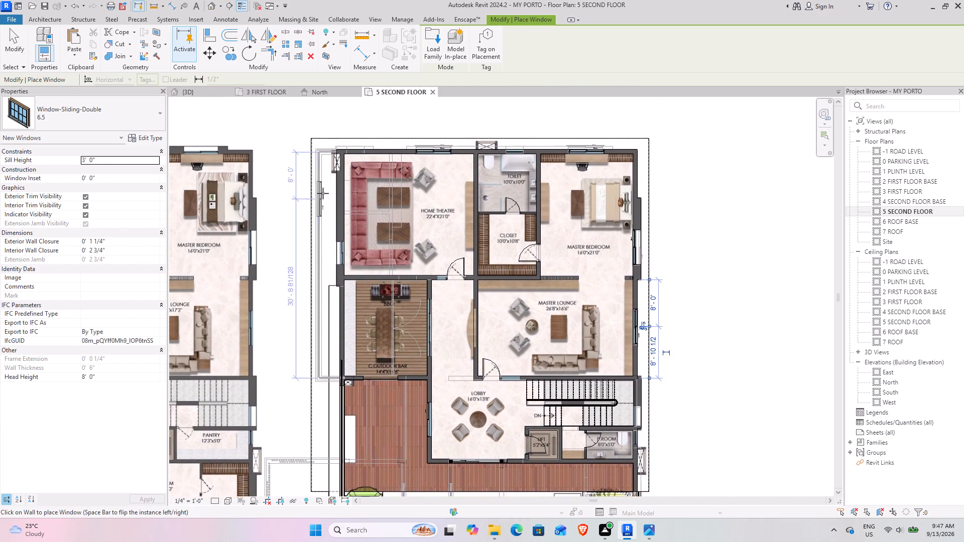
scroll(323, 193, up, 9)
scroll(338, 204, down, 4)
middle_drag(359, 257, 346, 241)
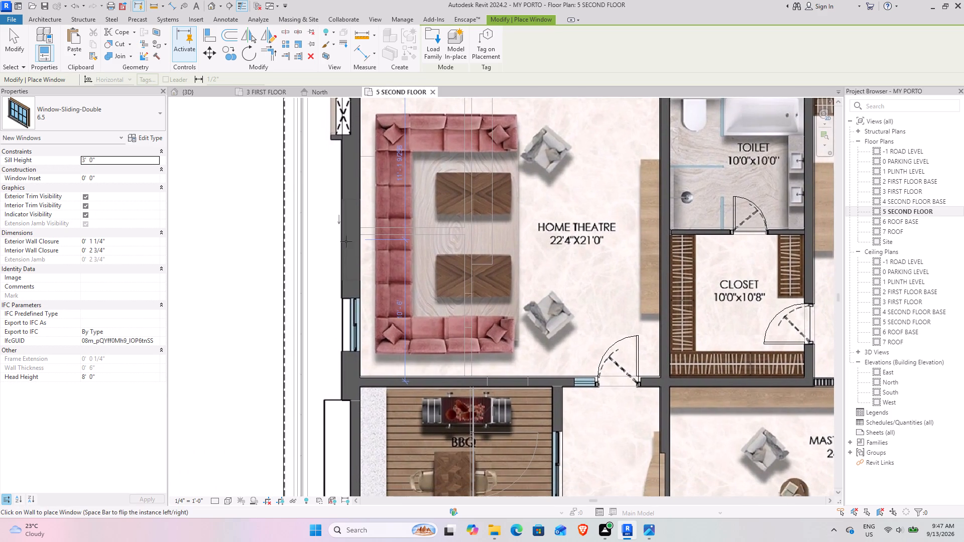
click(62, 113)
click(43, 274)
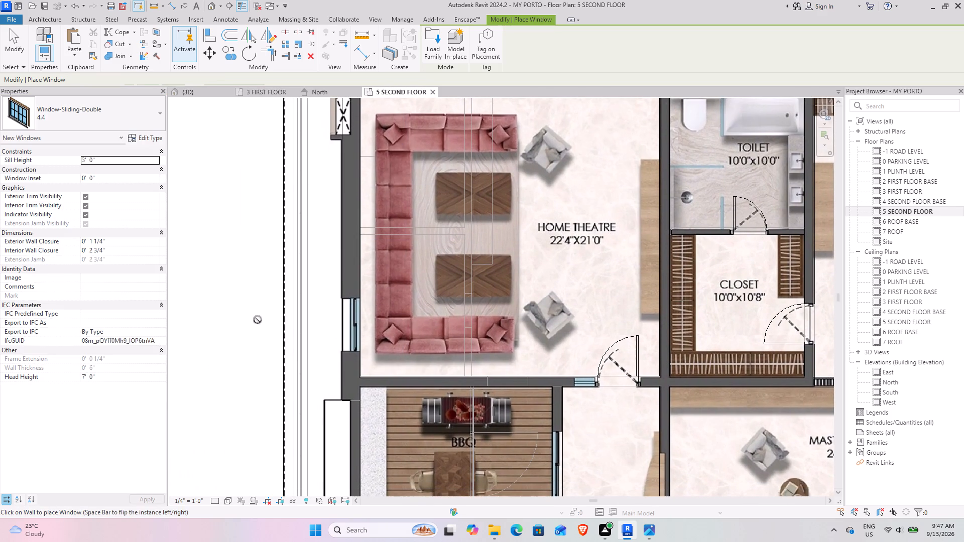
click(352, 326)
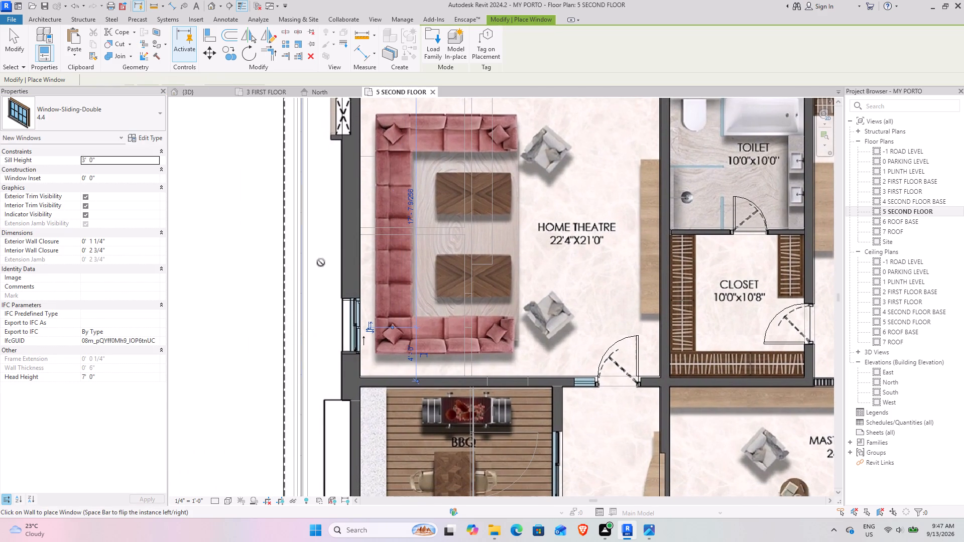
Place a Fixed 3.1 window in the powder room's outer side wall and nudge it into line with the plan image.
scroll(321, 263, down, 4)
middle_drag(316, 279, 165, 217)
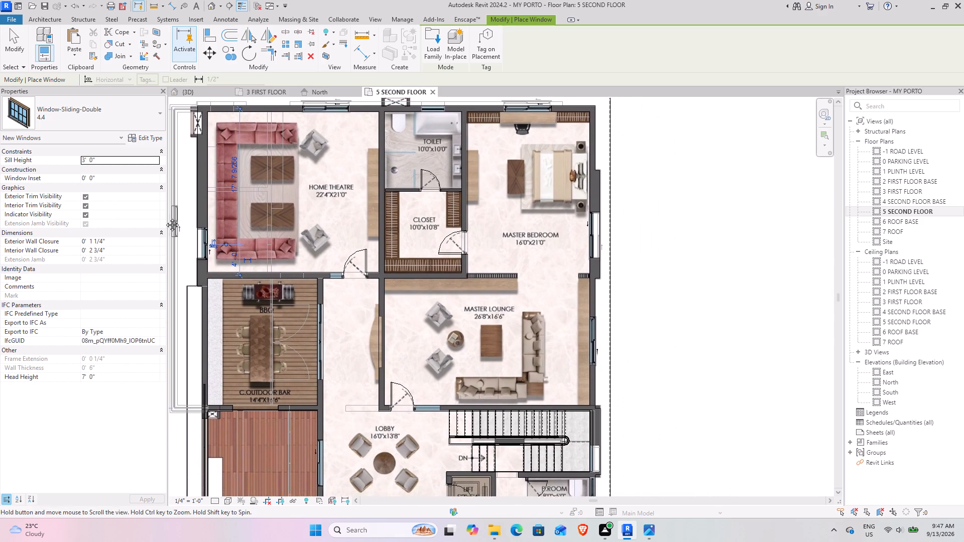
middle_drag(165, 217, 153, 200)
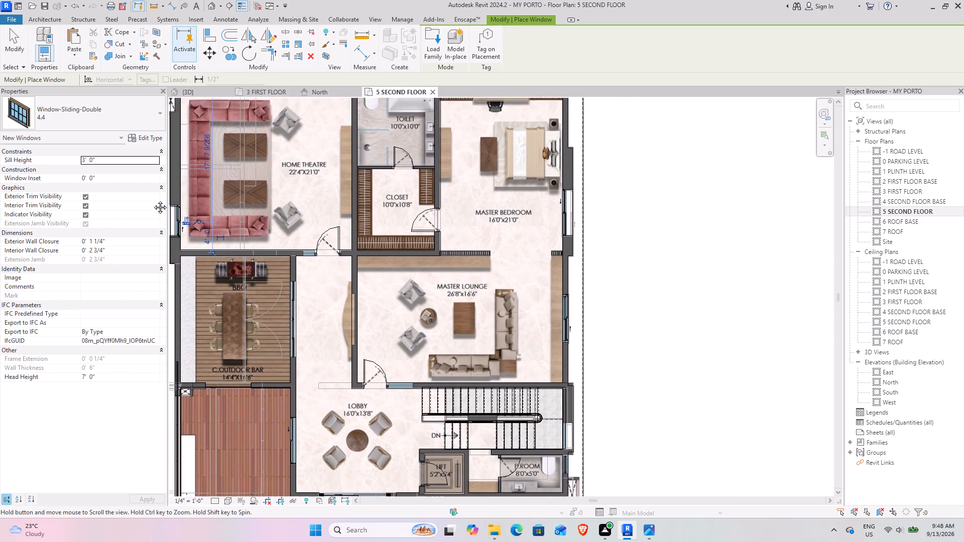
middle_drag(153, 200, 154, 120)
middle_drag(307, 188, 278, 133)
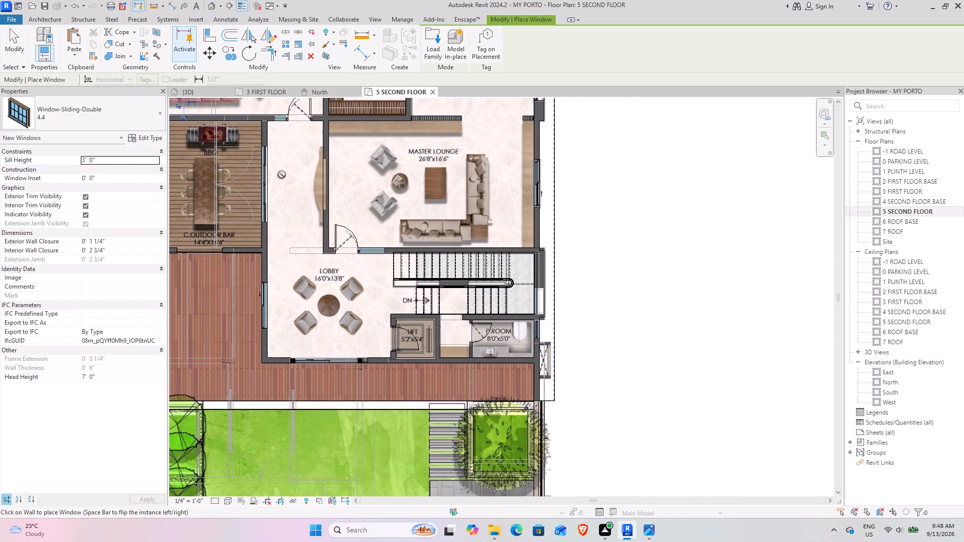
middle_drag(282, 176, 305, 221)
click(112, 119)
scroll(52, 155, up, 5)
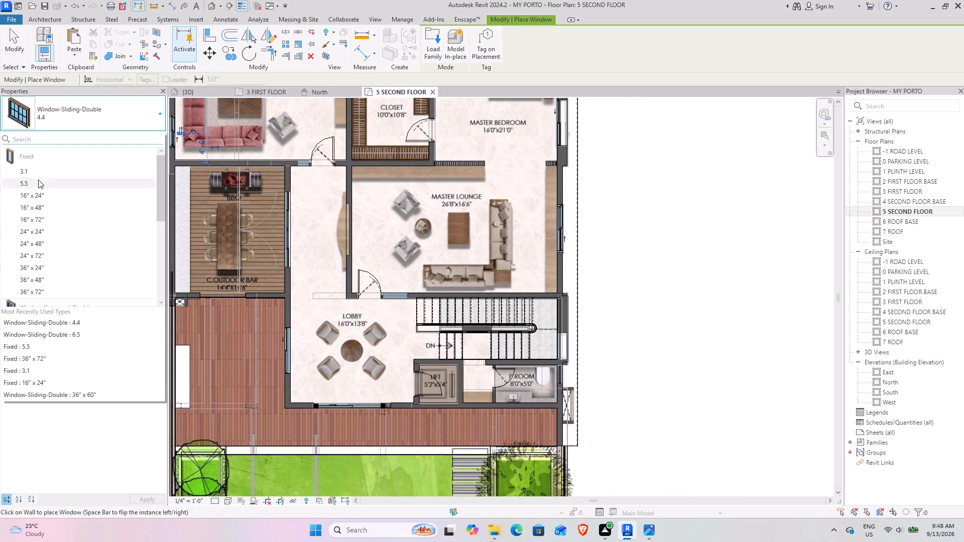
click(36, 167)
scroll(593, 349, up, 3)
scroll(535, 338, up, 4)
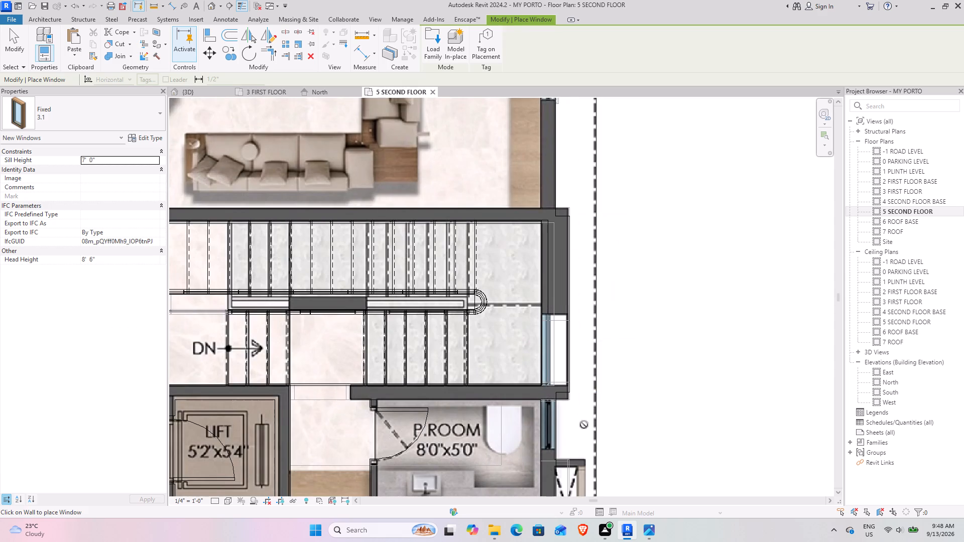
middle_drag(565, 406, 480, 296)
scroll(467, 313, up, 5)
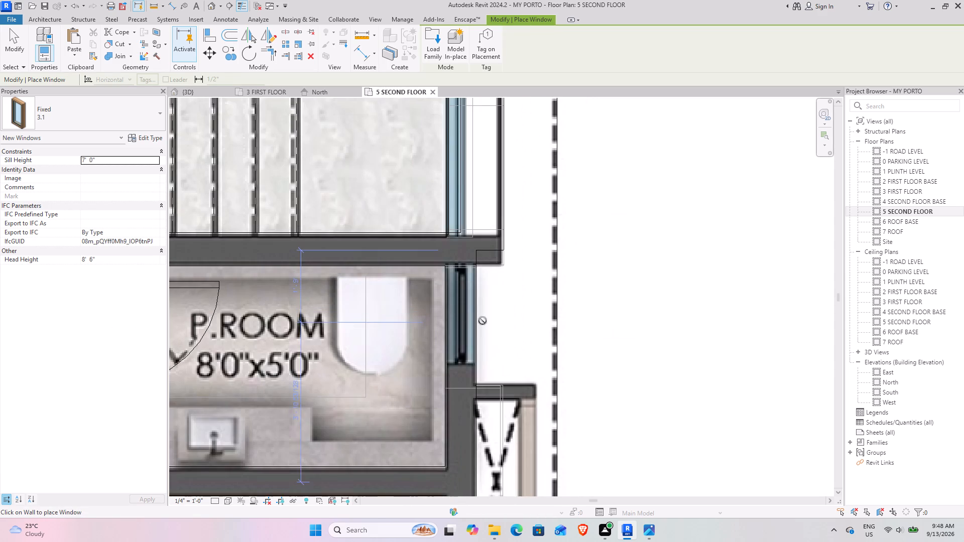
click(476, 318)
key(Escape)
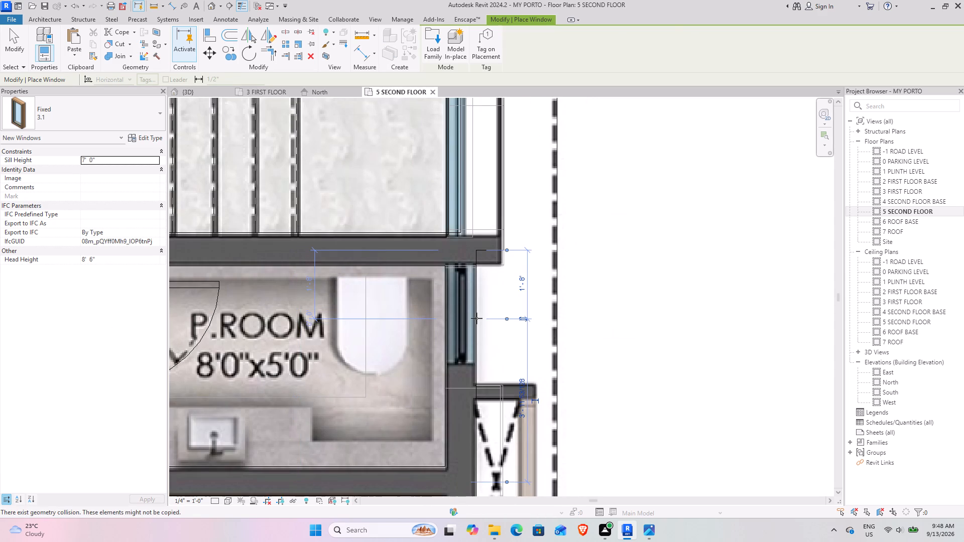
key(Escape)
click(458, 317)
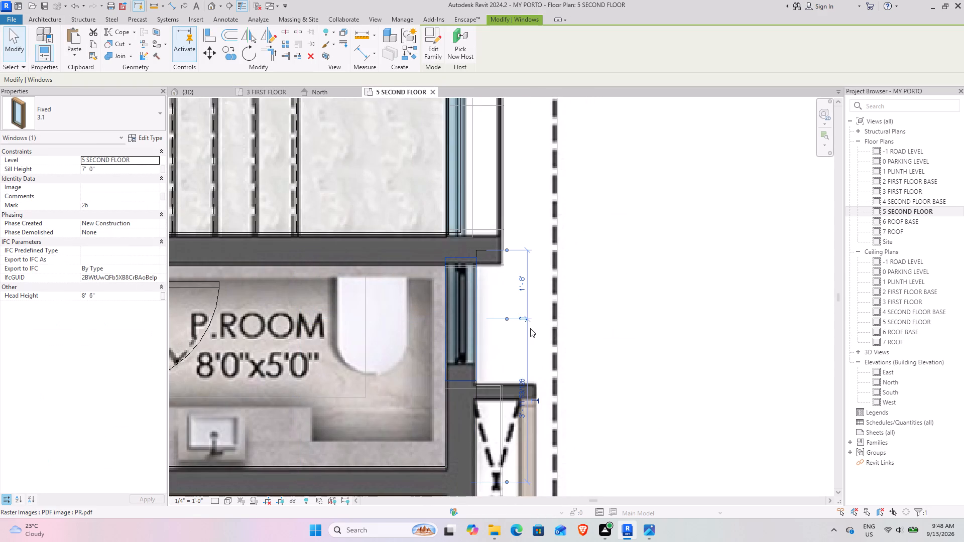
key(Down)
key(Down)
key(Down)
click(650, 293)
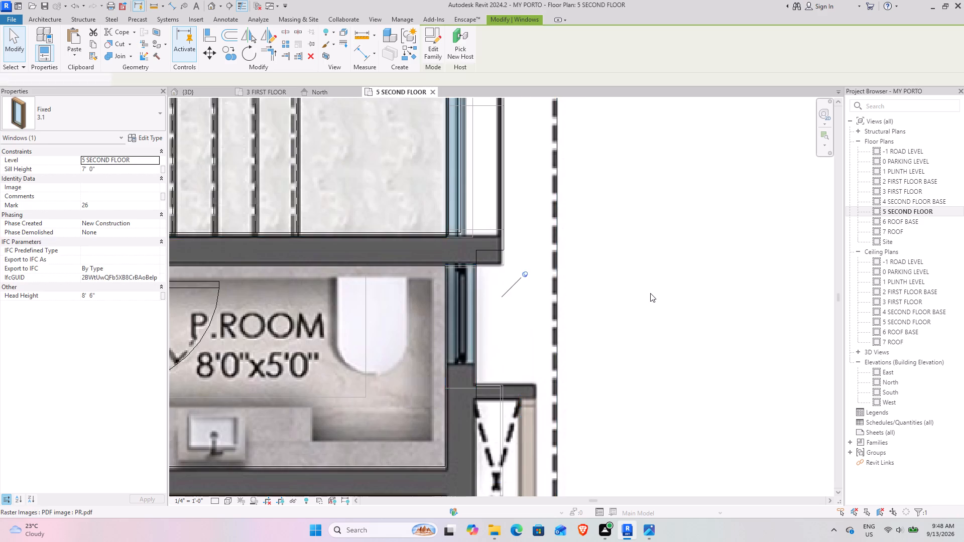
Place a Fixed 3.1 window in the toilet's rear outer wall and nudge it slightly to match the plan image.
scroll(641, 293, down, 5)
middle_drag(432, 235, 594, 237)
scroll(469, 235, down, 5)
middle_drag(375, 213, 495, 421)
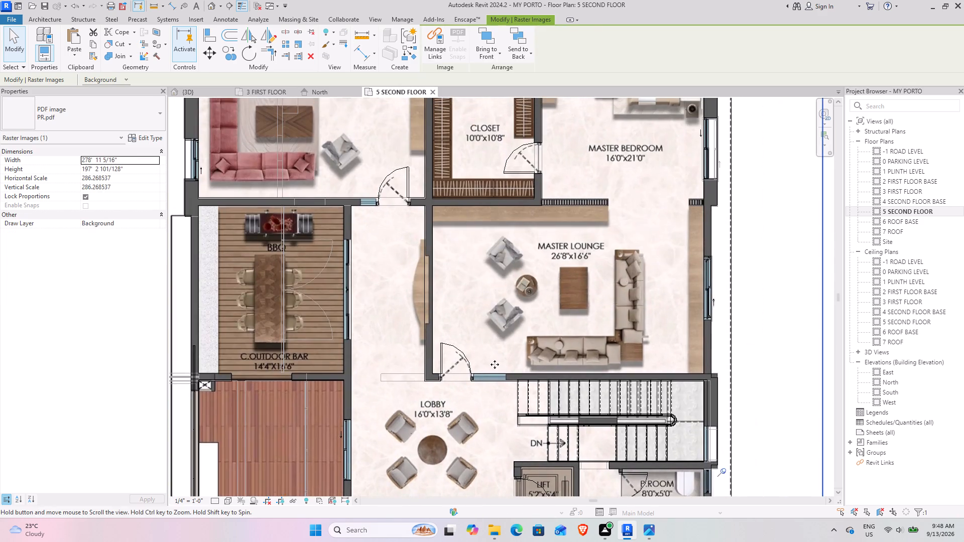
middle_drag(491, 212, 487, 345)
middle_drag(488, 204, 483, 360)
scroll(499, 220, up, 5)
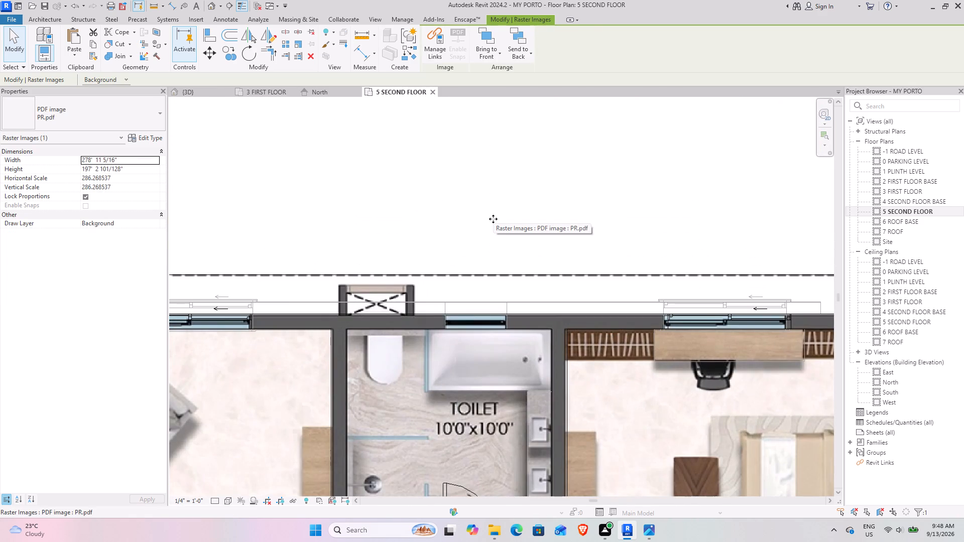
key(Return)
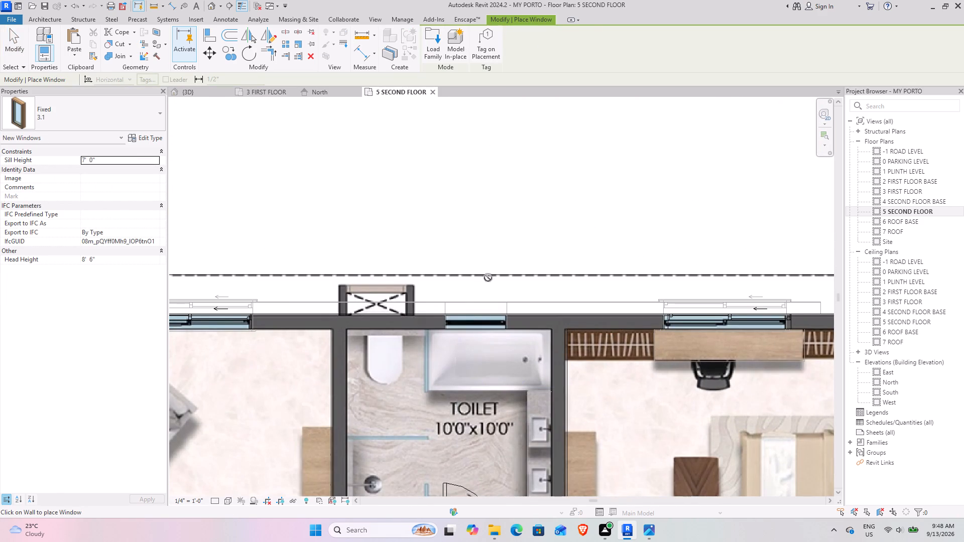
click(477, 320)
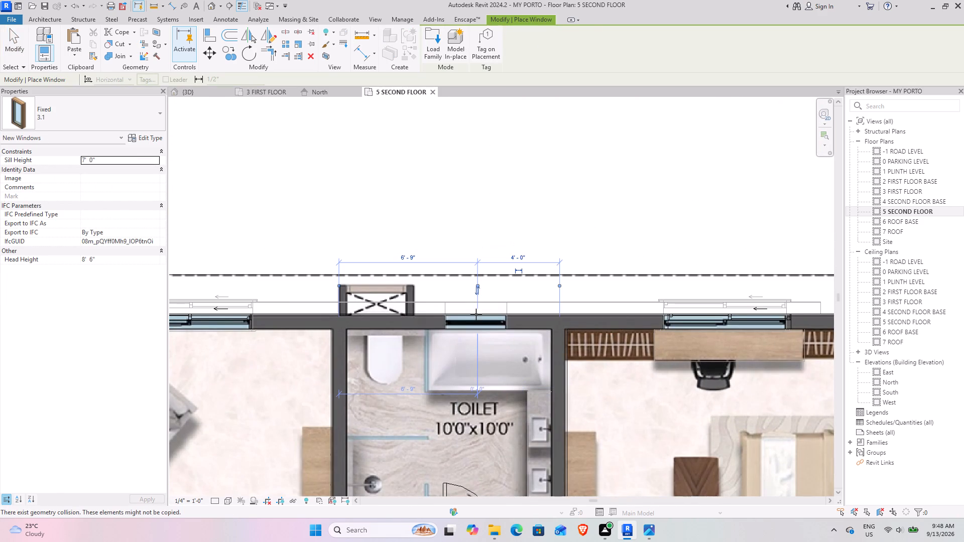
key(Escape)
key(Escape)
click(476, 326)
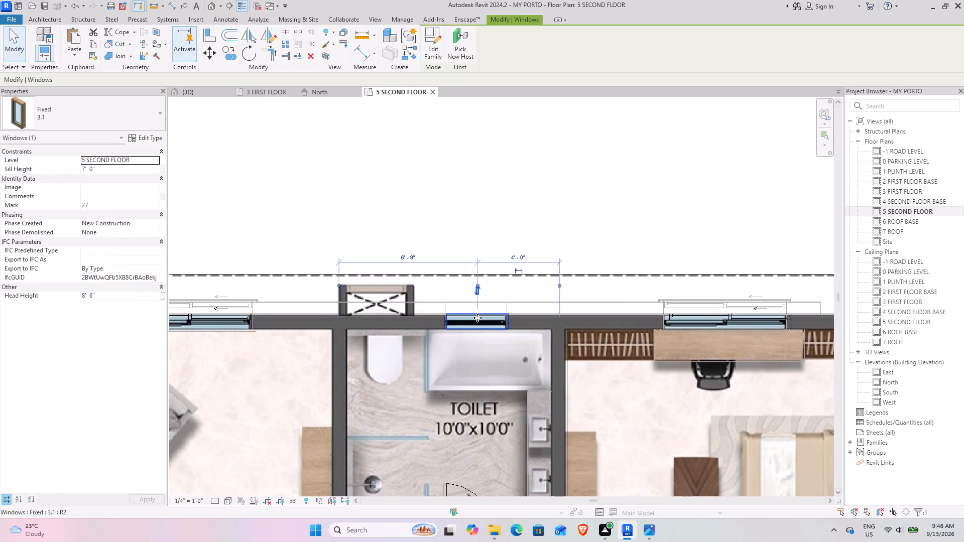
key(Left)
click(522, 166)
In the 3D view, flip the orientation of the Window-Sliding-Double 4.4 in the home theatre's outer side wall.
scroll(534, 210, down, 5)
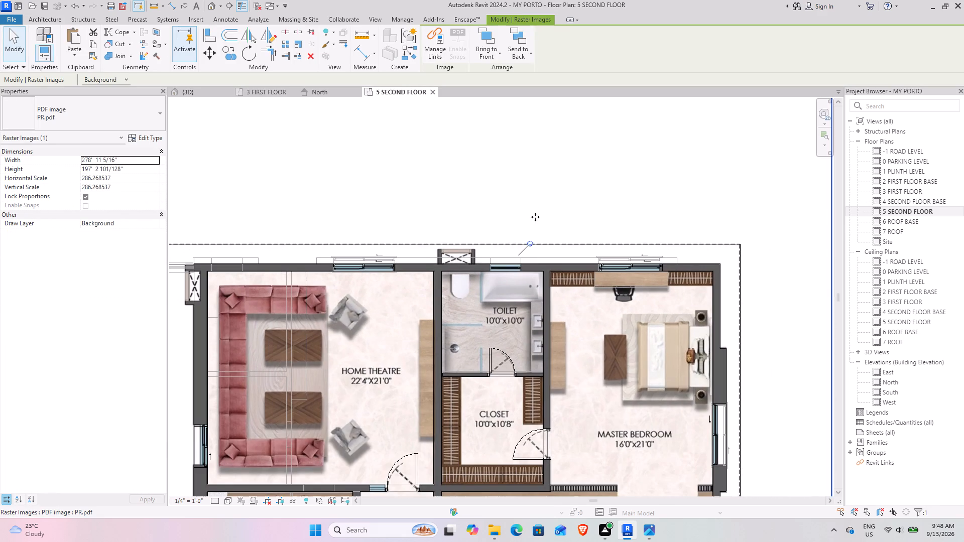
middle_drag(294, 303, 332, 255)
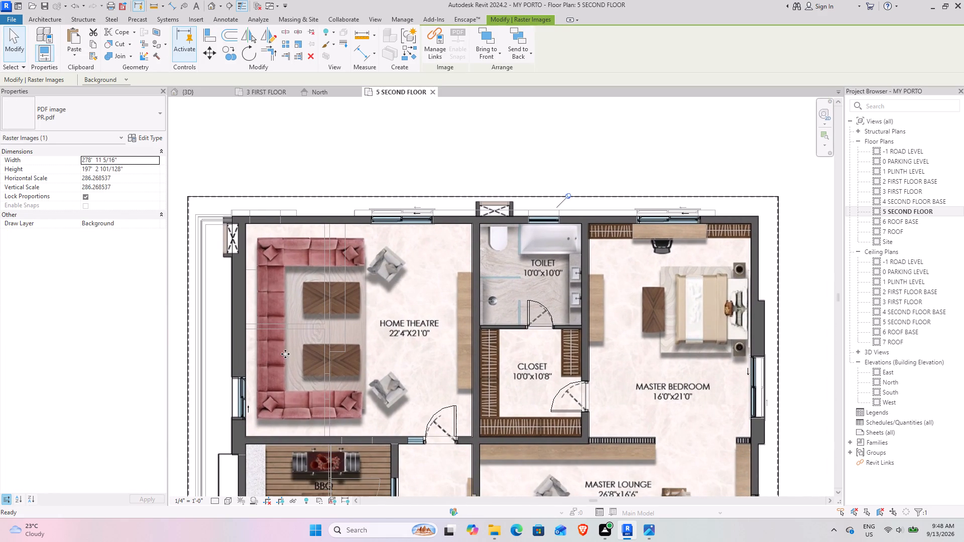
middle_drag(265, 345, 289, 184)
middle_drag(482, 304, 519, 181)
scroll(521, 183, down, 4)
middle_drag(562, 201, 478, 182)
click(180, 89)
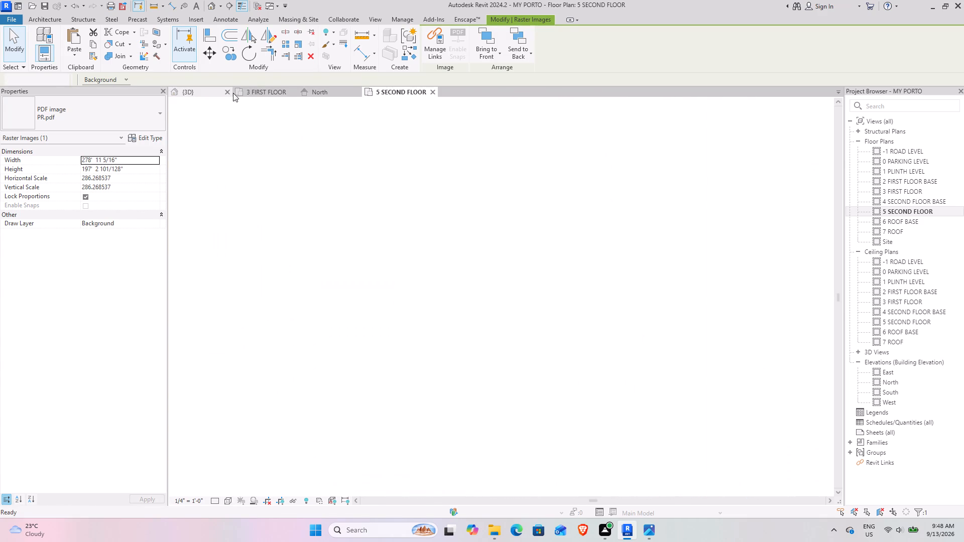
scroll(500, 205, down, 4)
shift+middle_drag(459, 247, 547, 144)
shift+middle_drag(441, 195, 530, 202)
scroll(284, 234, up, 4)
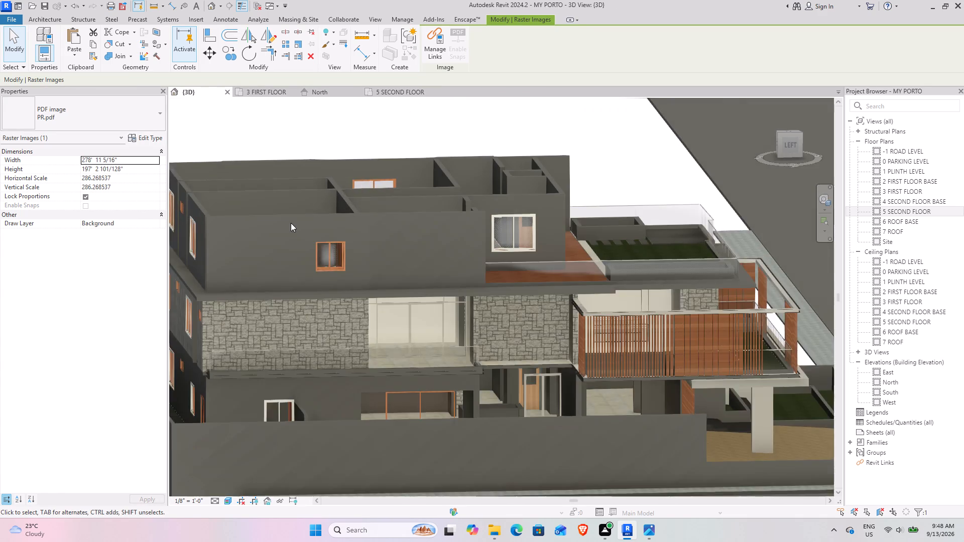
click(343, 251)
key(space)
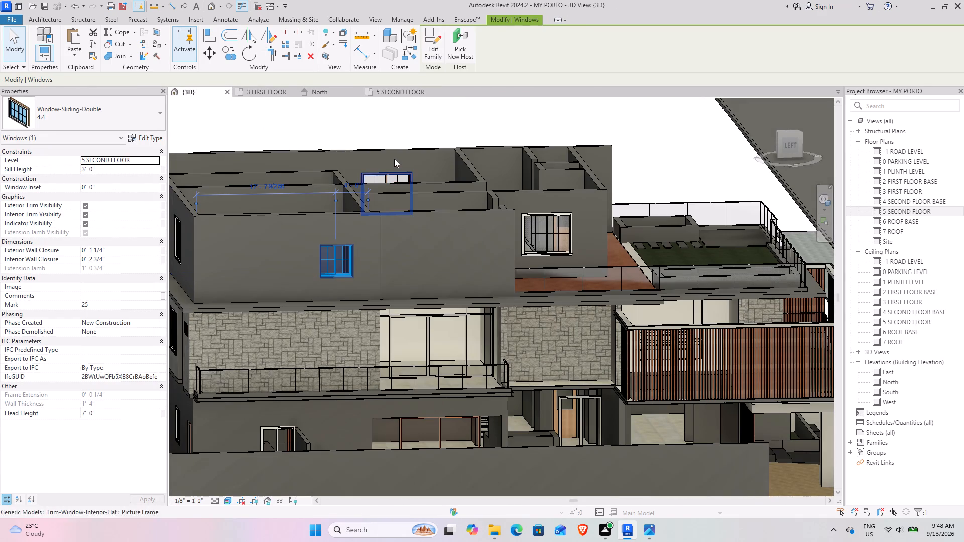
click(385, 133)
scroll(383, 253, down, 3)
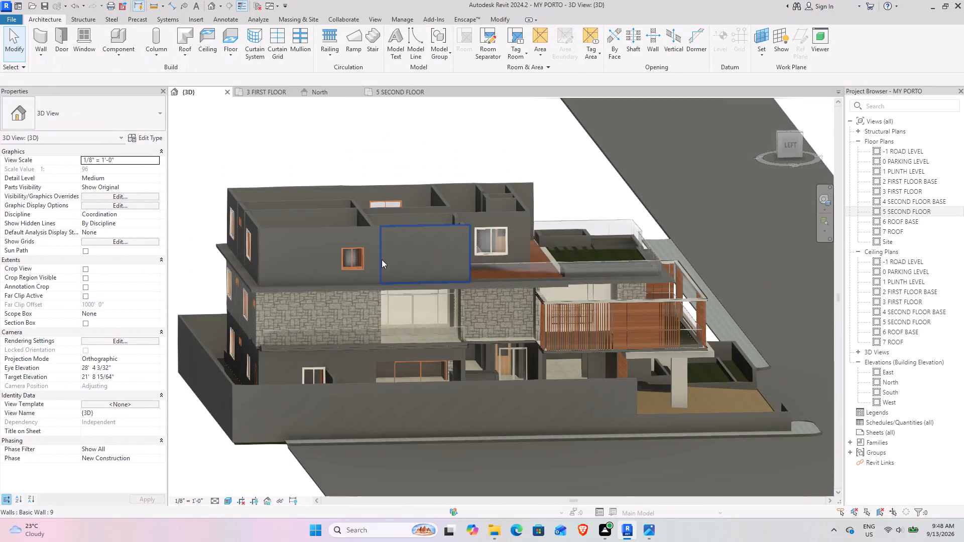
shift+middle_drag(411, 262, 538, 247)
scroll(589, 258, up, 8)
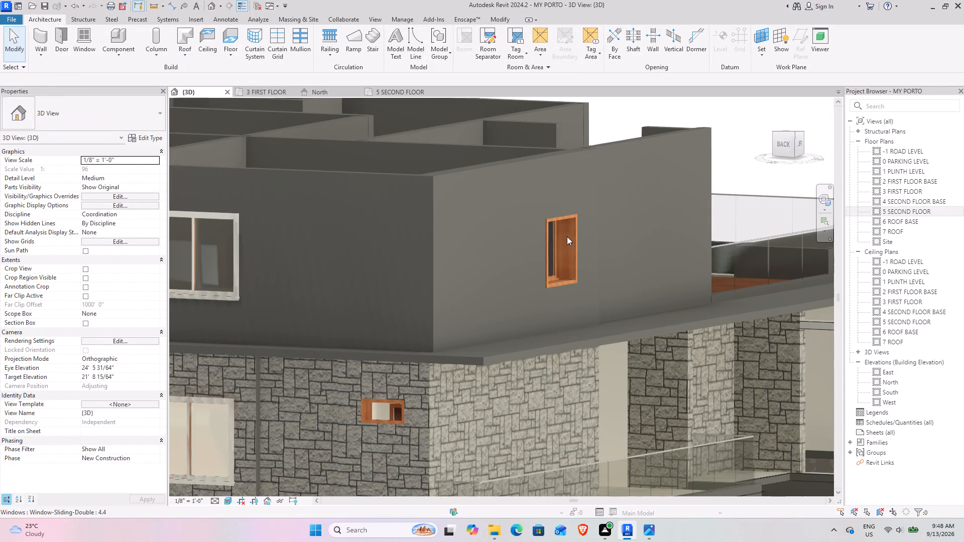
click(562, 219)
key(space)
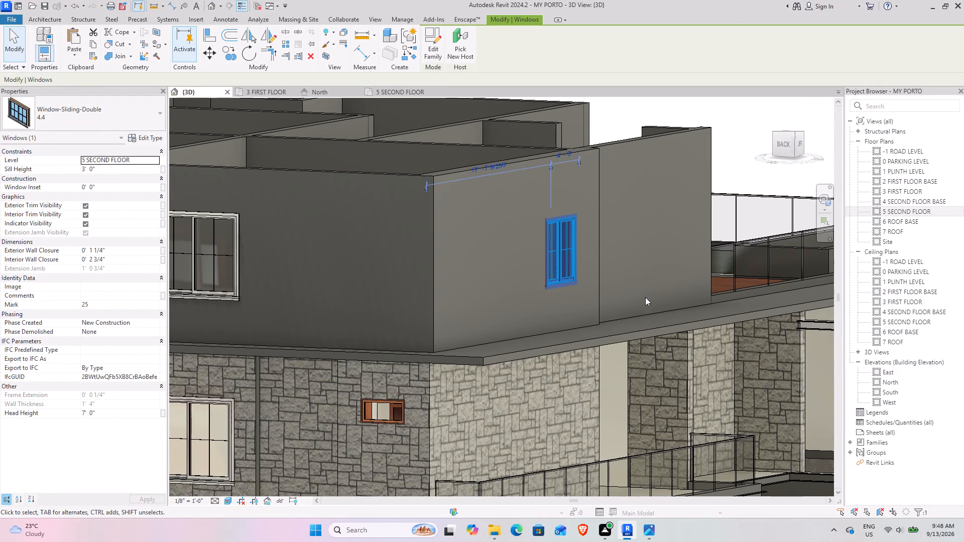
click(665, 315)
Flip the master bedroom's side-wall Window-Sliding-Double 6.5 so its white exterior trim faces outside like the neighbouring window.
scroll(620, 321, down, 4)
shift+middle_drag(523, 301, 630, 286)
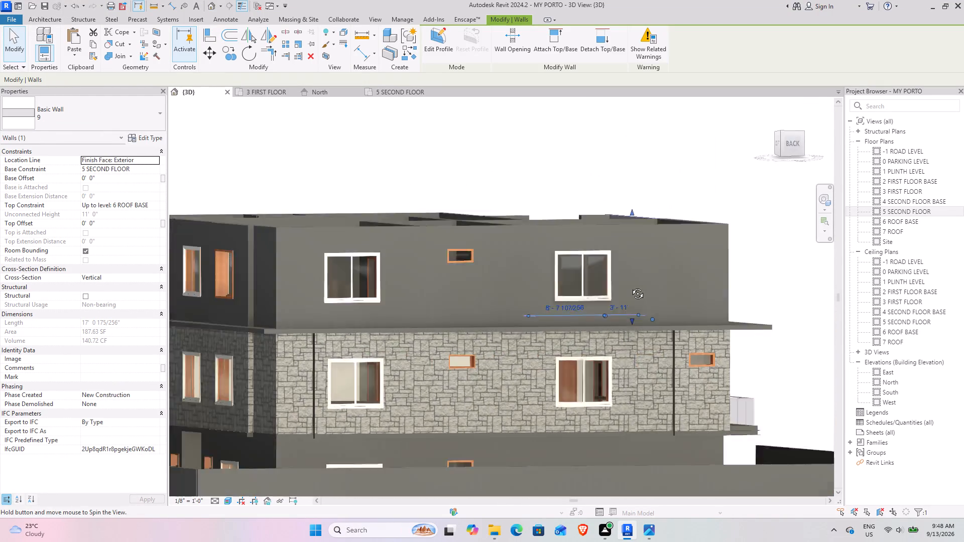
shift+middle_drag(630, 286, 634, 286)
shift+middle_drag(470, 282, 568, 302)
click(575, 297)
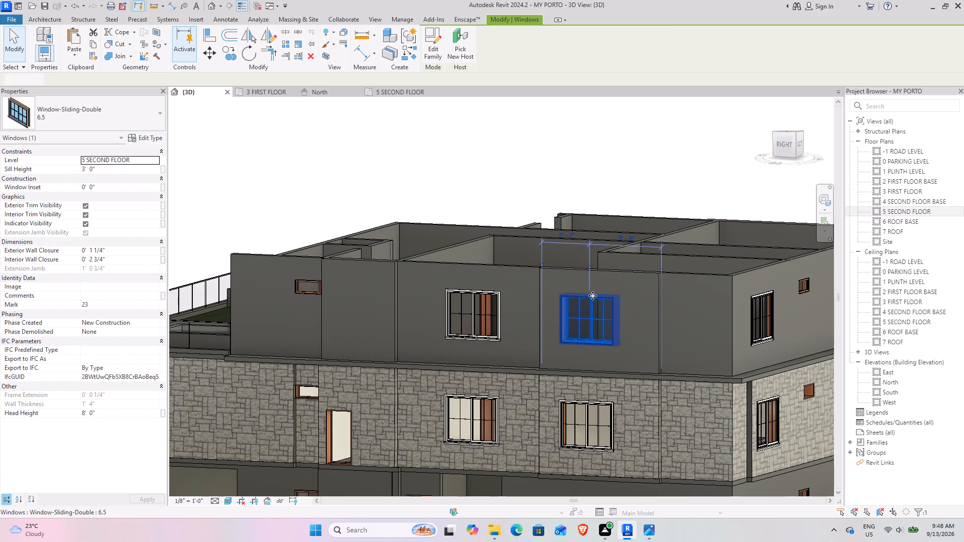
key(space)
click(619, 165)
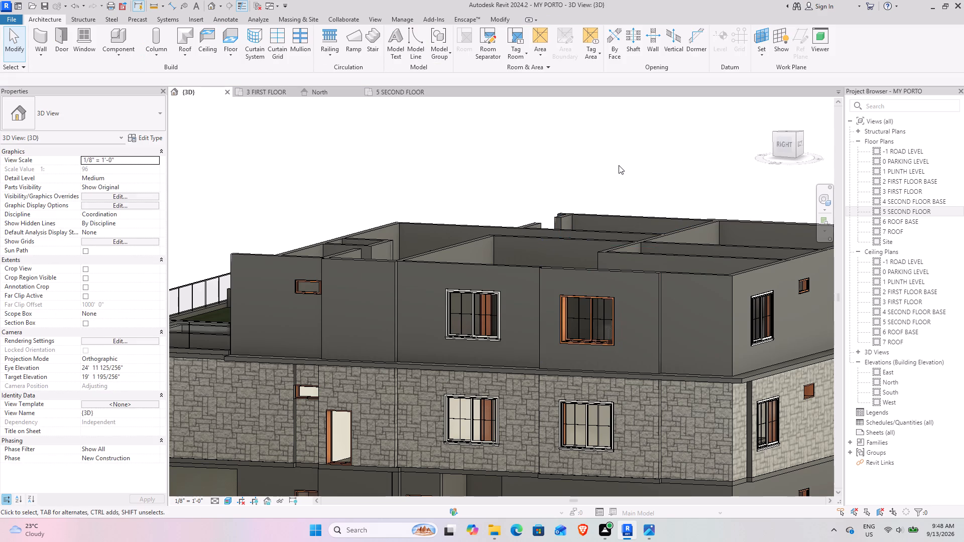
click(590, 313)
key(space)
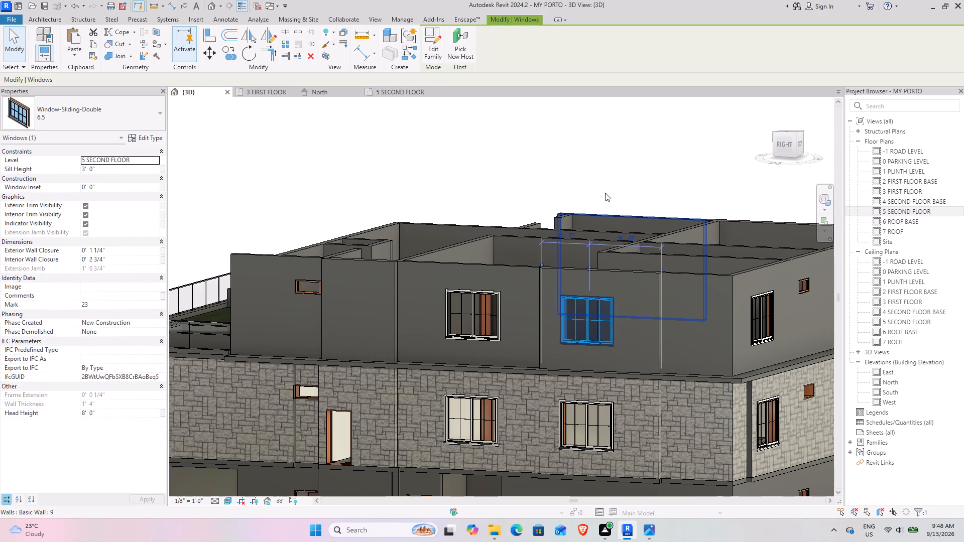
click(608, 176)
Examine the second floor in the 3D view from the side, front and terrace, checking its doors and windows.
scroll(346, 296, down, 4)
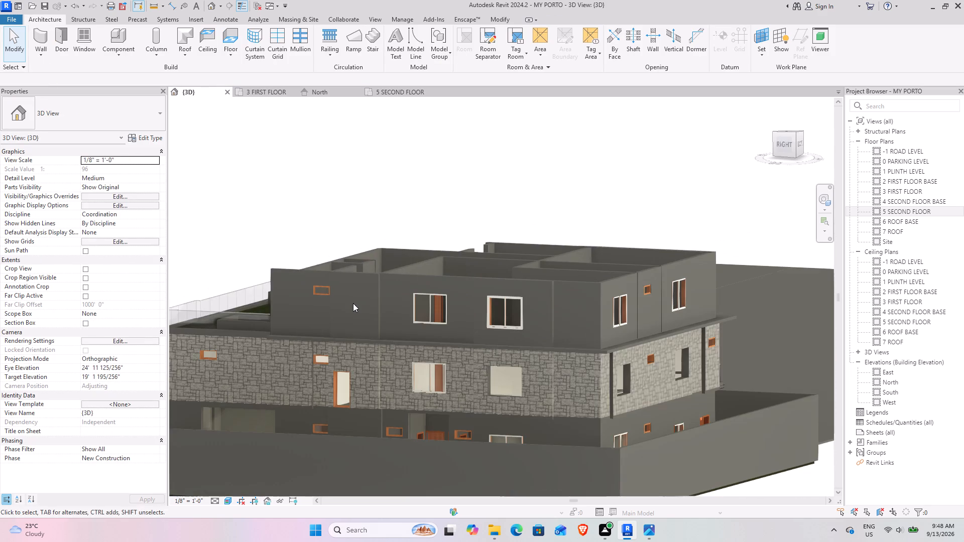
shift+middle_drag(358, 304, 504, 336)
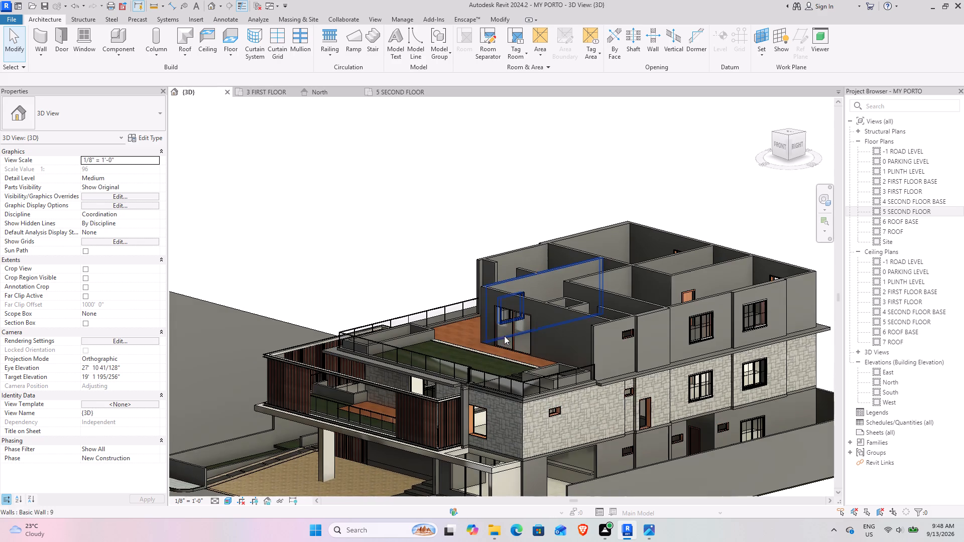
middle_drag(383, 249, 314, 223)
shift+middle_drag(440, 277, 659, 303)
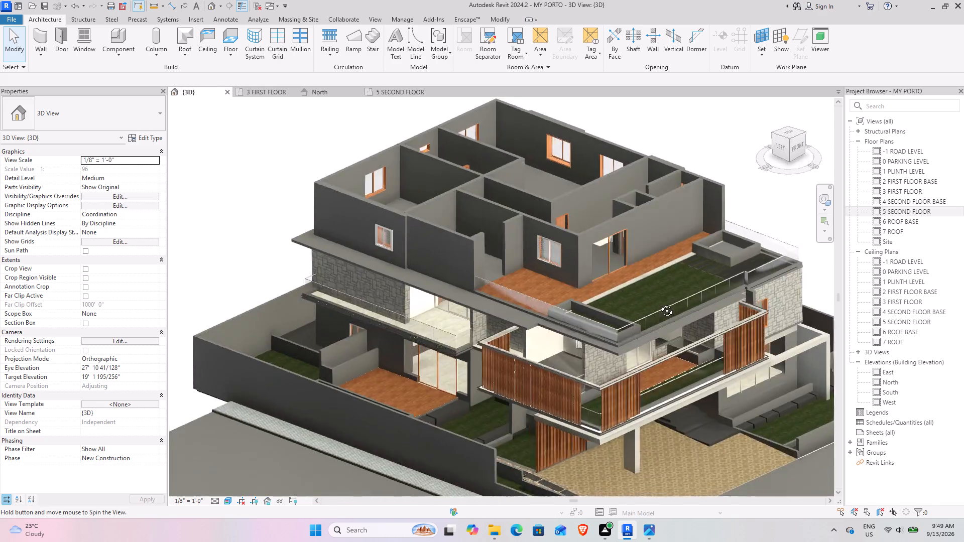
shift+middle_drag(659, 303, 440, 308)
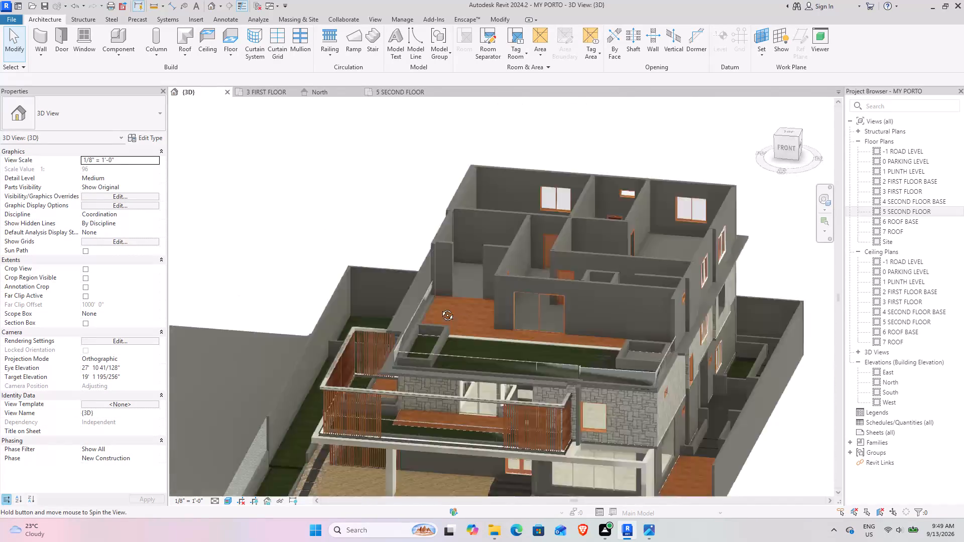
shift+middle_drag(440, 308, 562, 357)
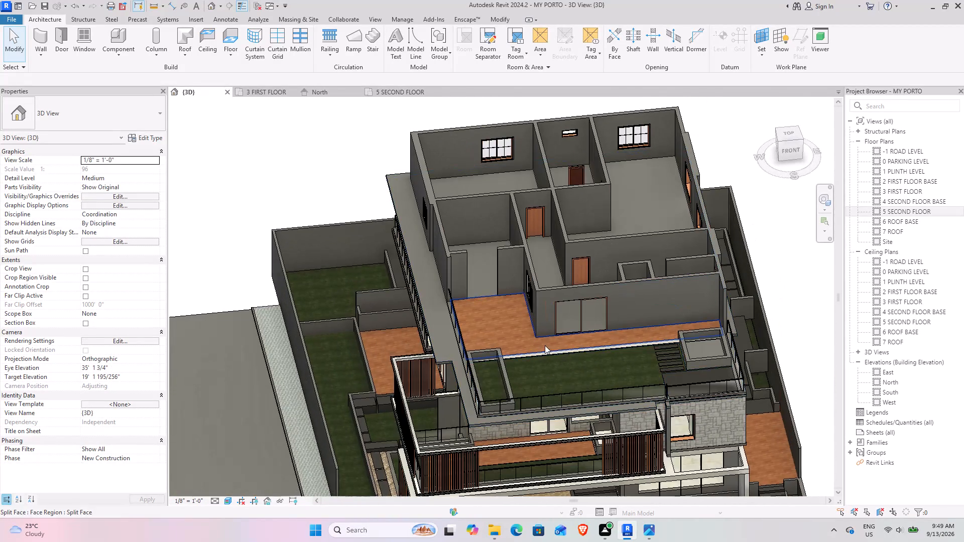
shift+middle_drag(636, 335, 685, 194)
middle_drag(622, 223, 503, 303)
scroll(408, 423, up, 3)
shift+middle_drag(407, 423, 460, 396)
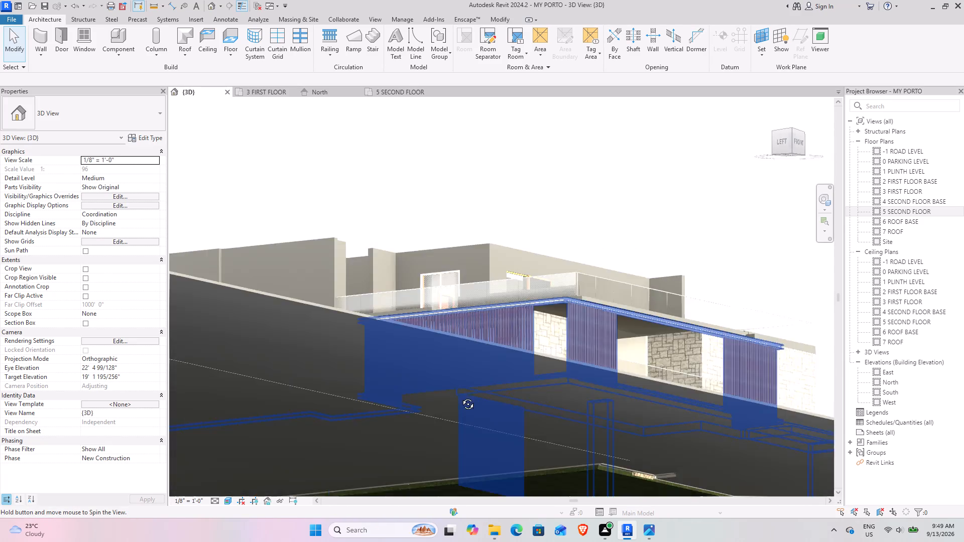
shift+middle_drag(460, 396, 433, 407)
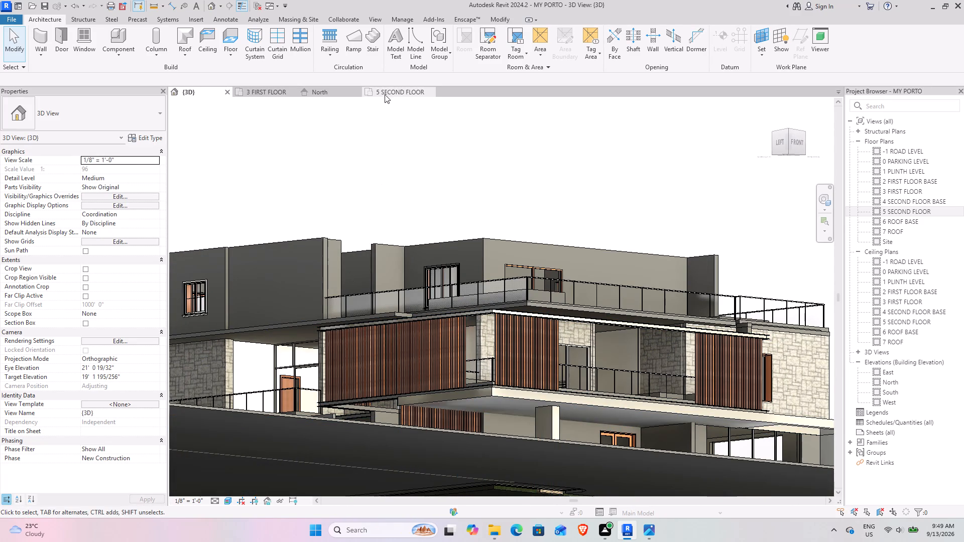
In the 5 SECOND FLOOR plan, place a Door-Double-Sliding 10'x8 in the wall between the outdoor bar and the lobby passage.
click(387, 92)
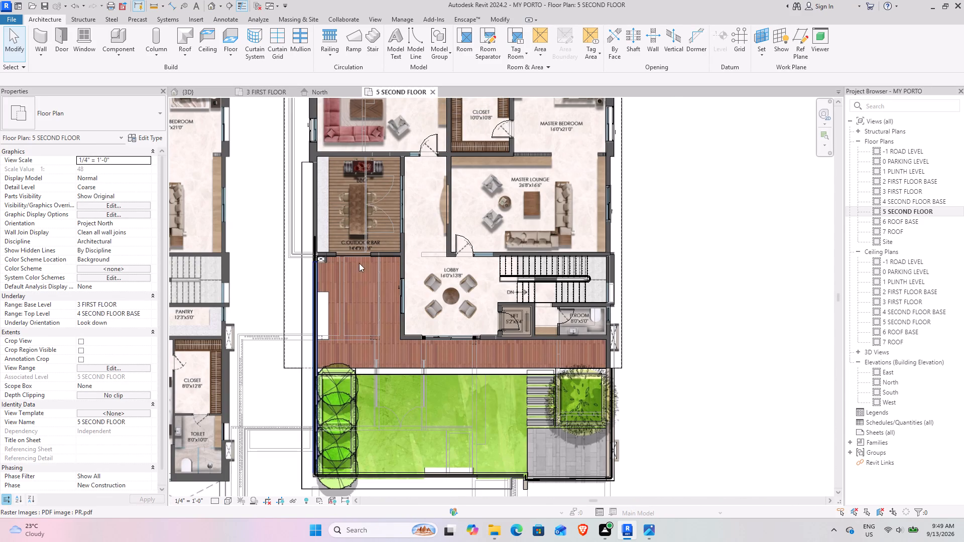
scroll(339, 244, up, 8)
scroll(419, 211, down, 5)
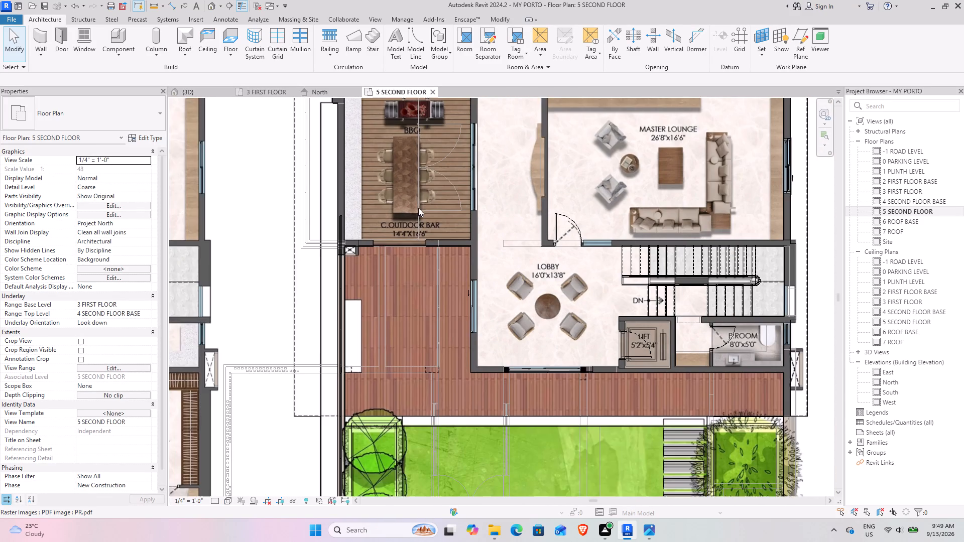
middle_drag(415, 206, 371, 286)
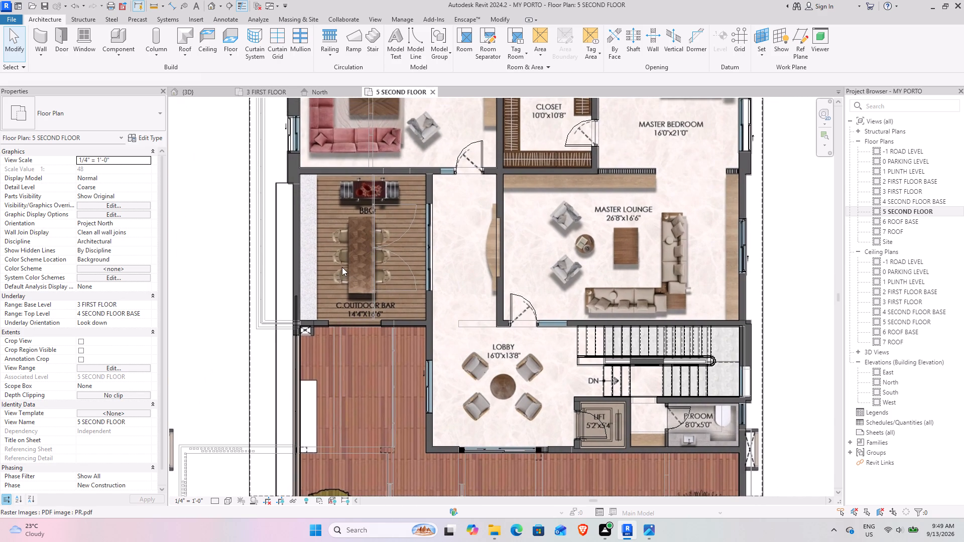
scroll(346, 194, up, 4)
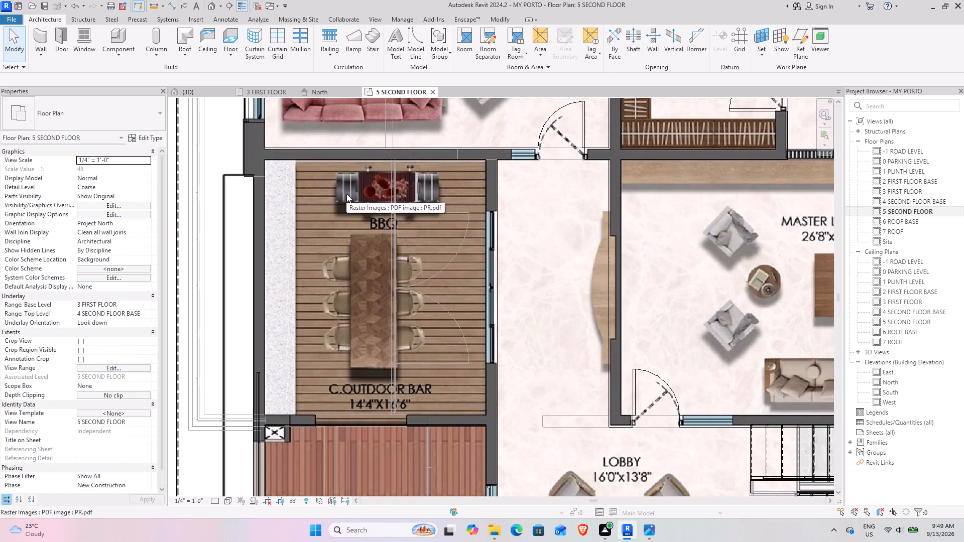
scroll(384, 246, down, 4)
middle_drag(367, 251, 357, 243)
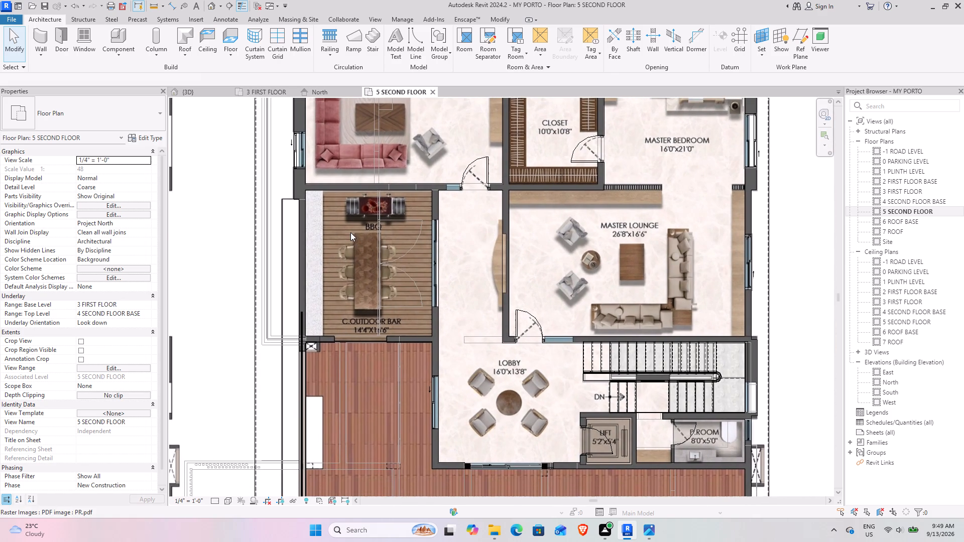
scroll(438, 233, up, 8)
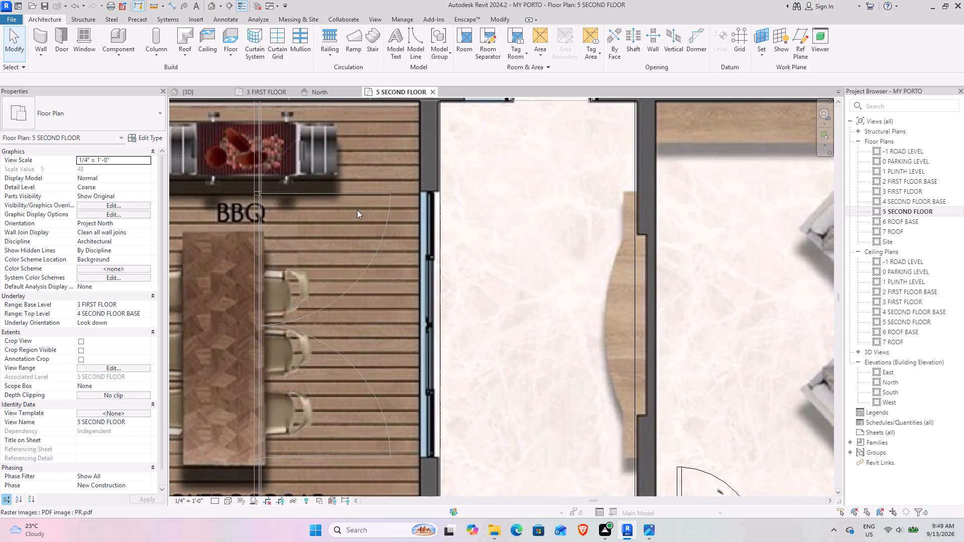
click(84, 44)
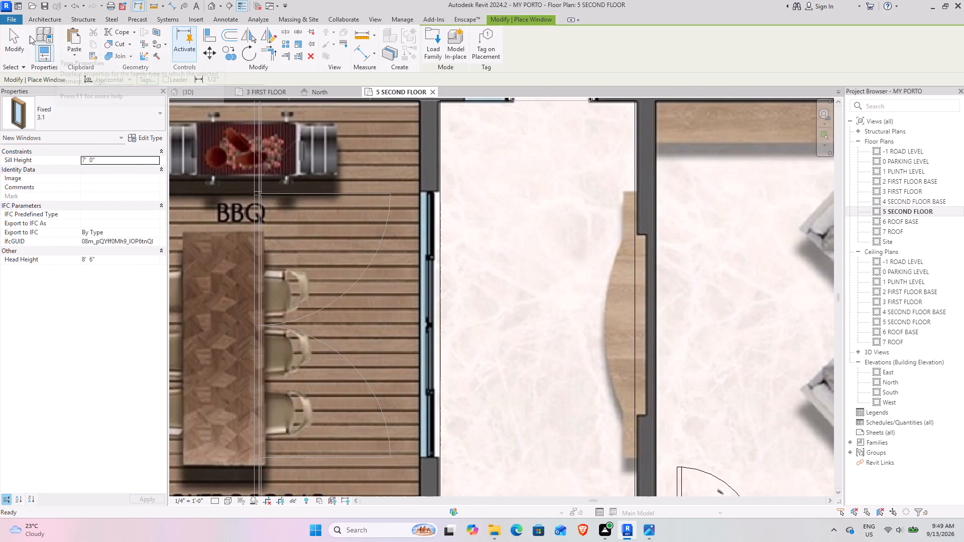
click(18, 38)
click(56, 36)
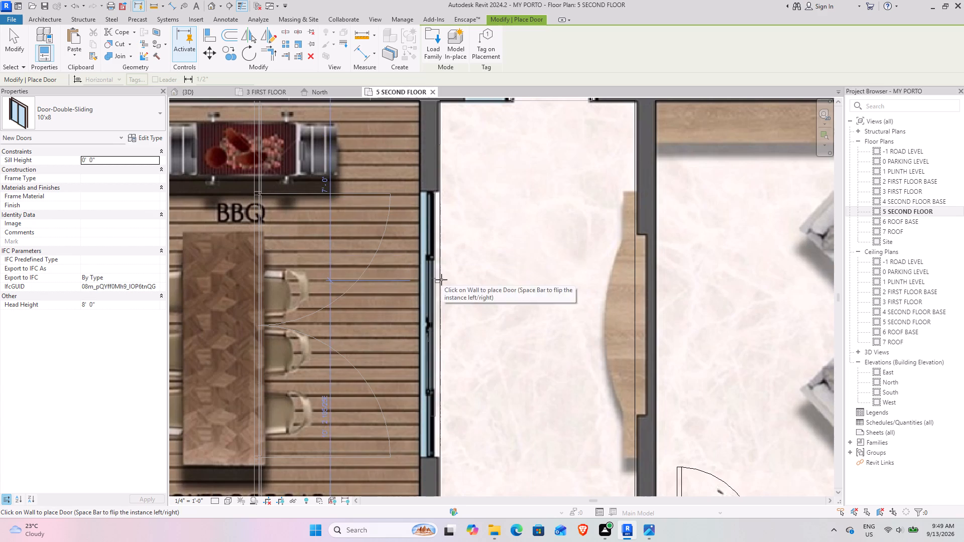
click(426, 280)
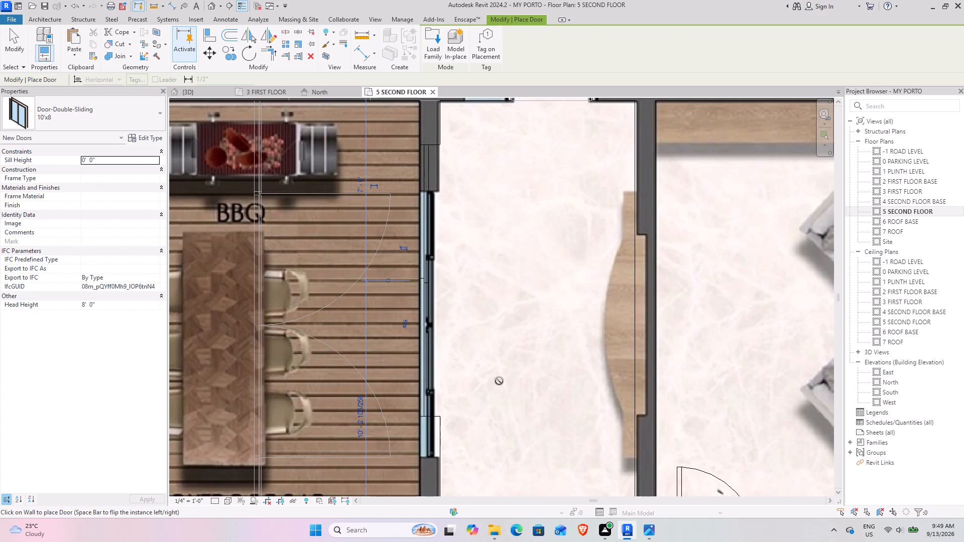
key(Escape)
key(Escape)
Nudge the outdoor bar's sliding door along its wall until it lines up with the opening in the plan image.
click(435, 352)
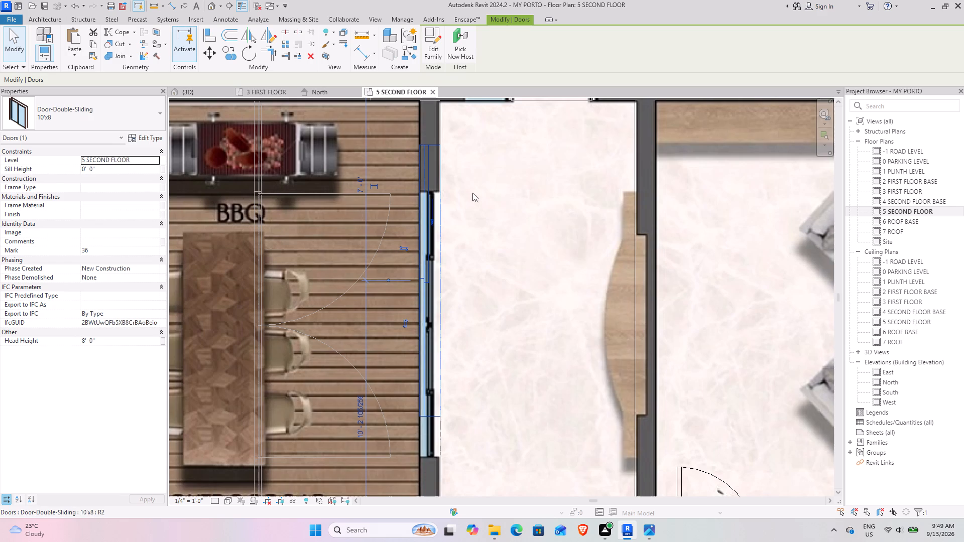
key(Down)
key(Down)
key(Down)
key(Down)
key(Down)
key(Down)
key(Down)
key(Down)
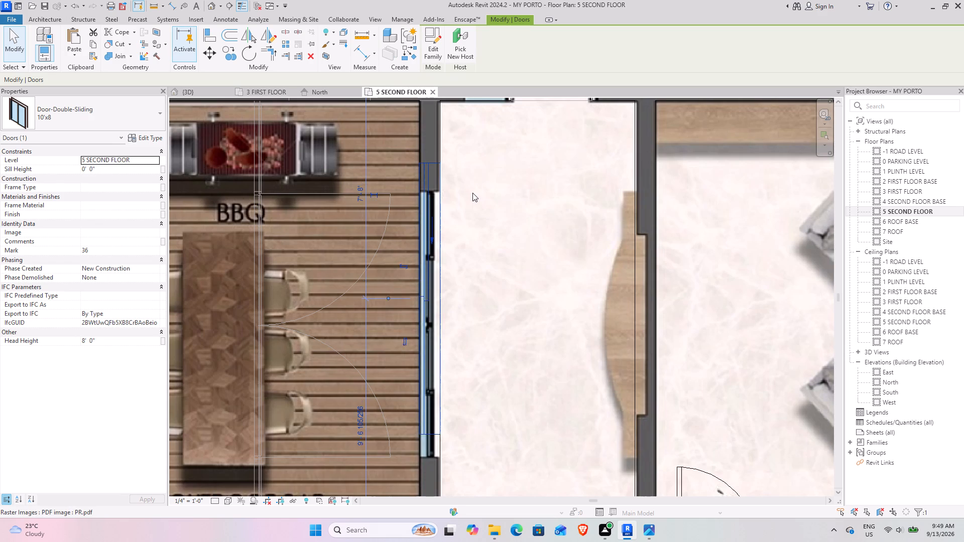
key(Down)
key(Down)
key(Down)
key(Down)
key(Down)
key(Down)
key(Down)
key(Down)
key(Down)
key(Down)
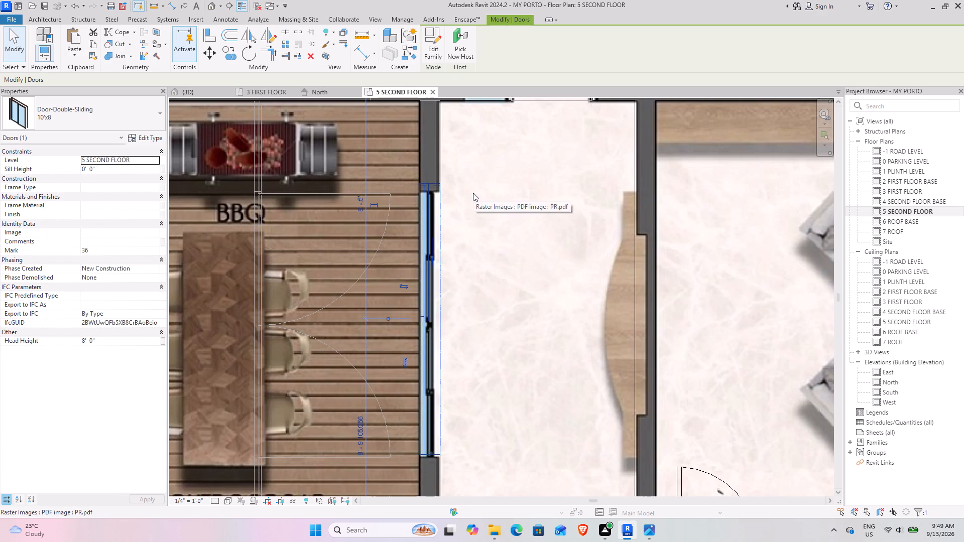
key(Down)
click(471, 193)
scroll(468, 264, down, 4)
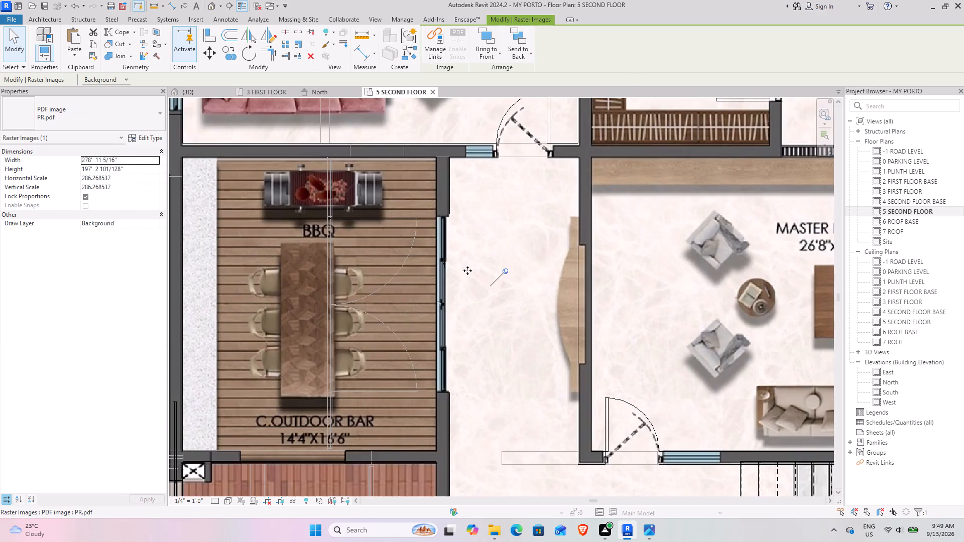
Inspect the outdoor bar's sliding door and the surrounding terrace facades in the 3D view.
click(181, 94)
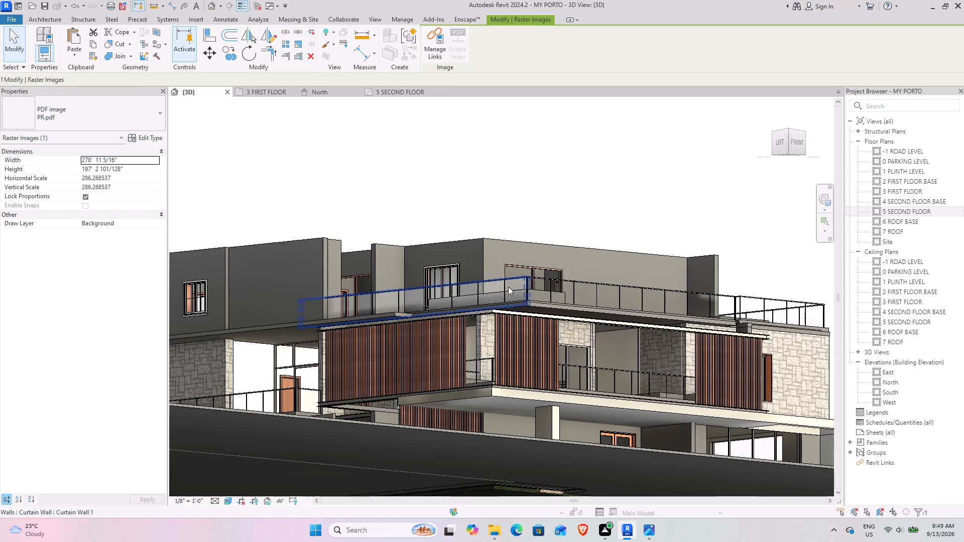
shift+middle_drag(504, 287, 376, 432)
middle_drag(380, 383, 406, 387)
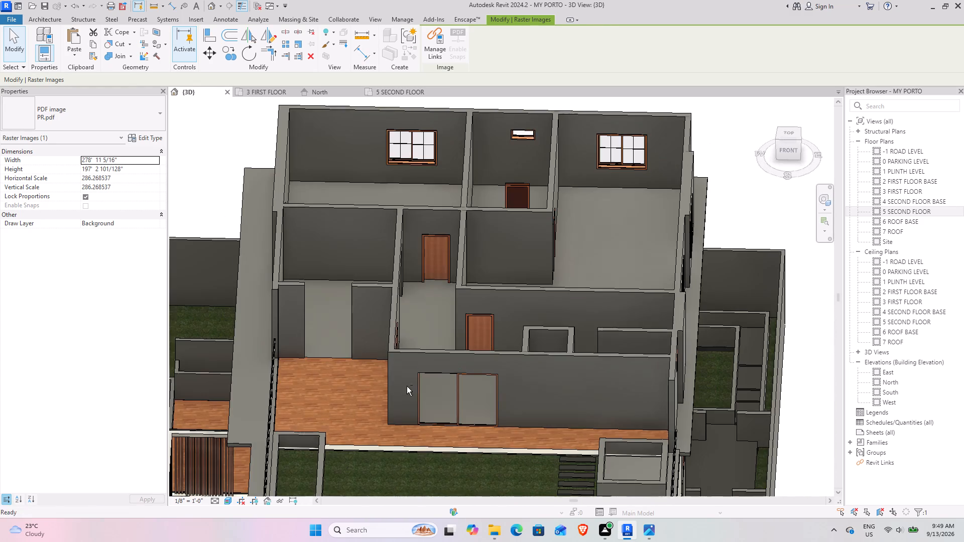
shift+middle_drag(341, 340, 450, 301)
click(711, 134)
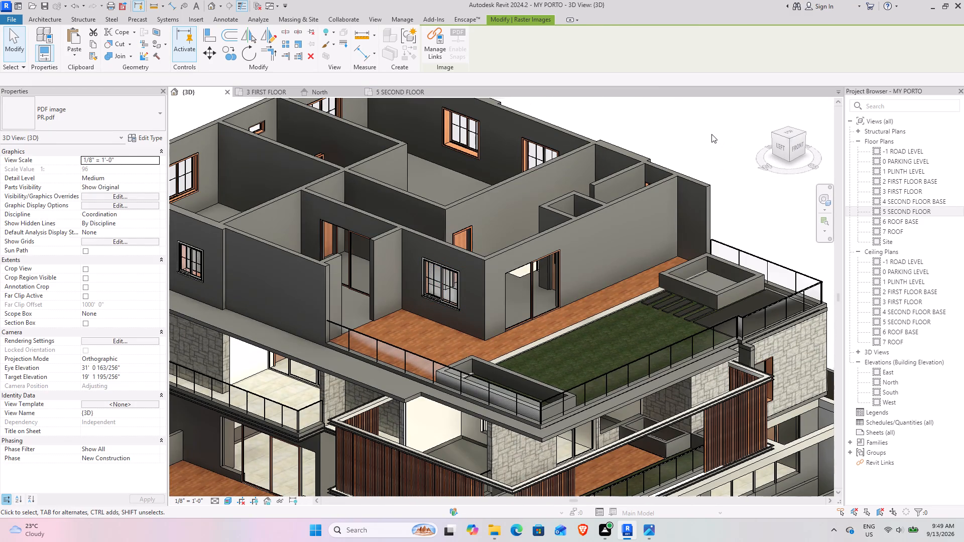
shift+middle_drag(569, 260, 555, 164)
shift+middle_drag(534, 255, 579, 257)
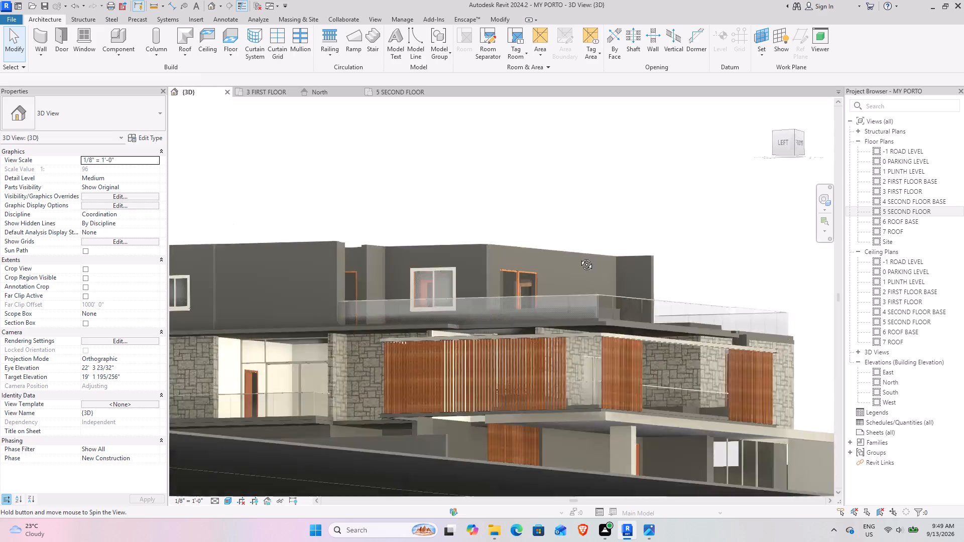
shift+middle_drag(579, 257, 512, 274)
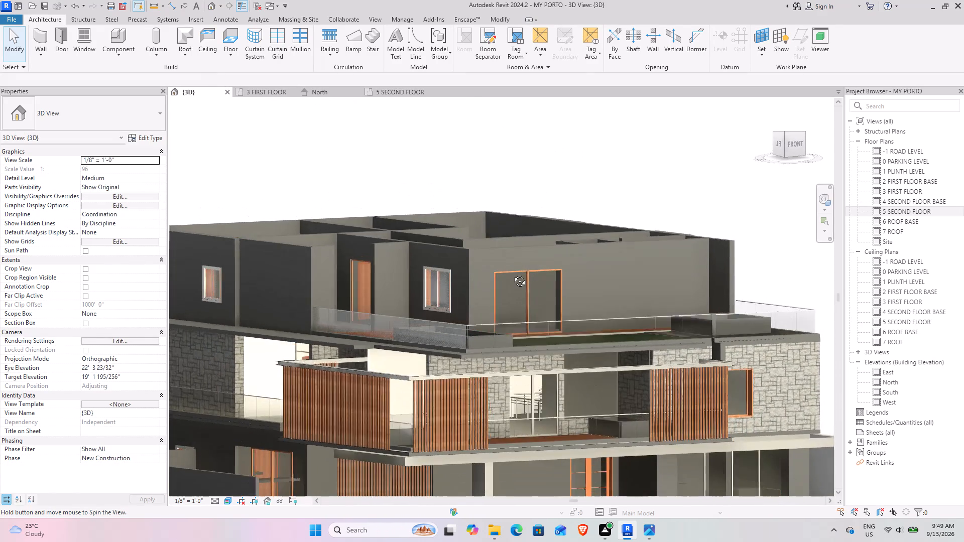
shift+middle_drag(512, 274, 504, 314)
In the 5 SECOND FLOOR plan, open the boundary of the second-floor slab for editing.
click(396, 96)
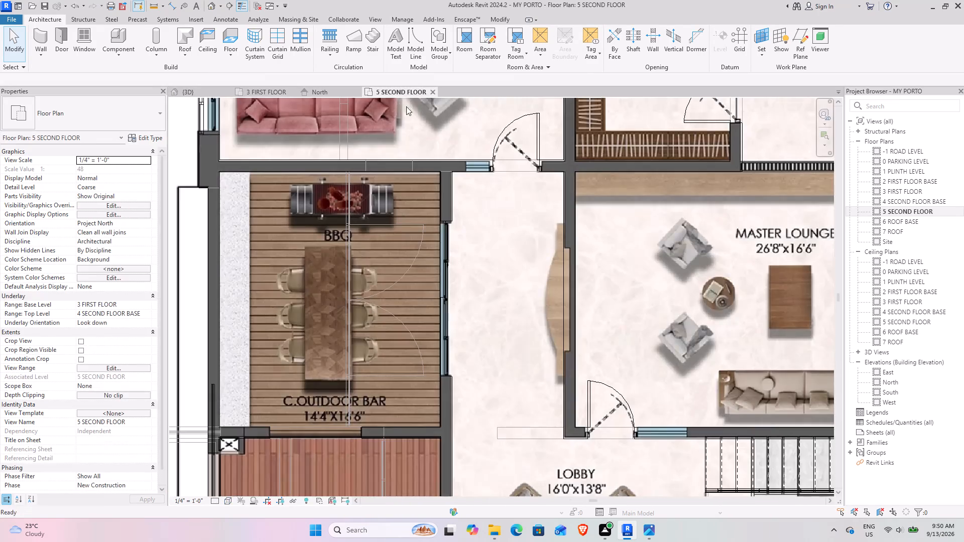
scroll(604, 297, down, 9)
middle_drag(585, 306, 549, 291)
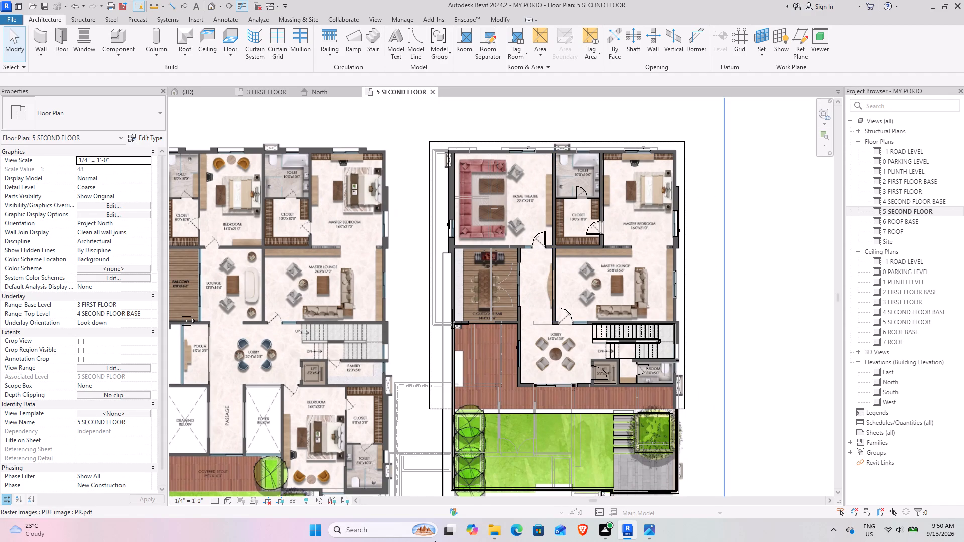
scroll(501, 382, up, 5)
scroll(423, 430, up, 3)
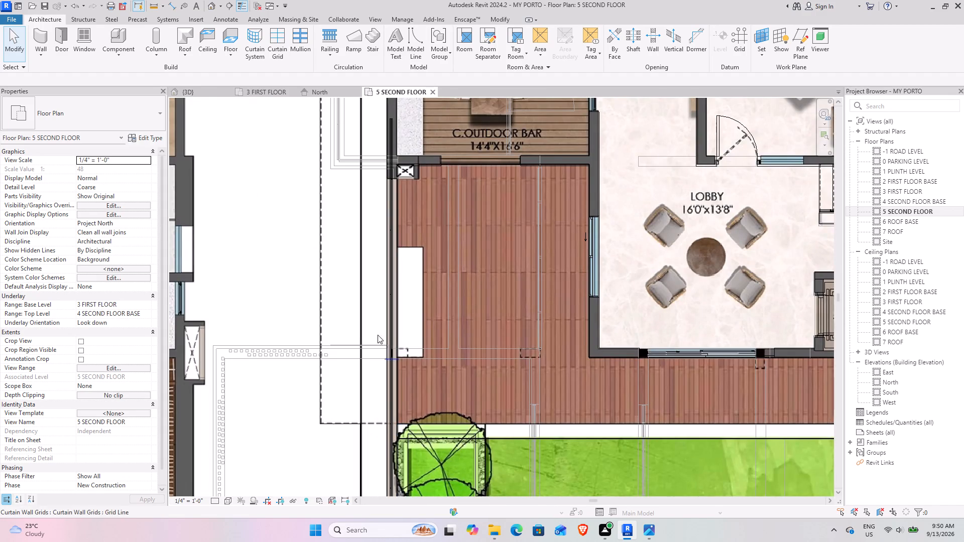
scroll(353, 339, down, 4)
scroll(419, 225, down, 4)
middle_drag(407, 206, 392, 275)
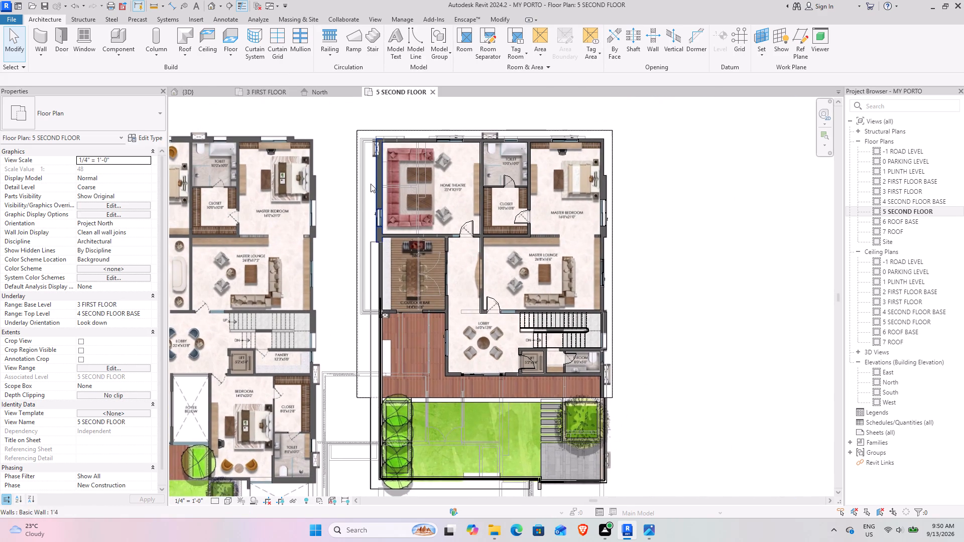
scroll(365, 134, up, 5)
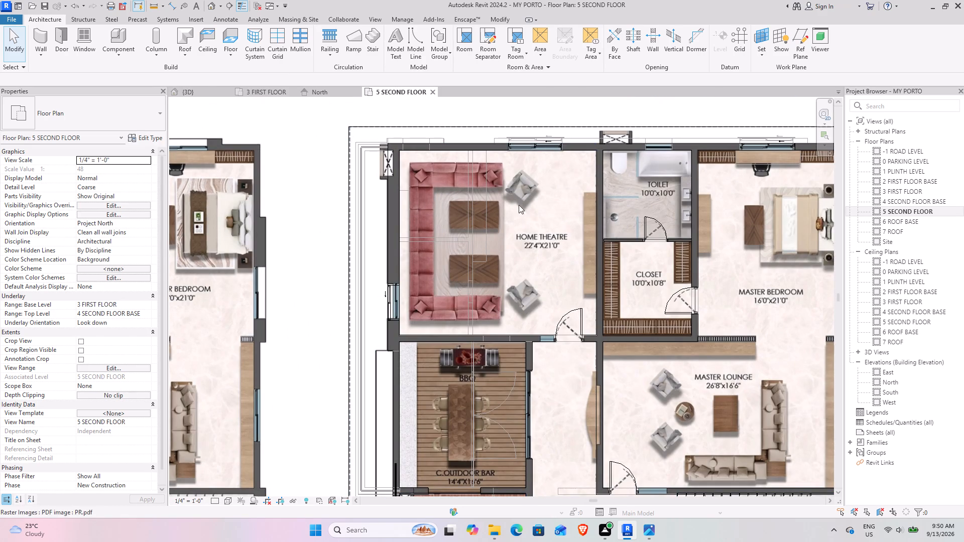
click(348, 151)
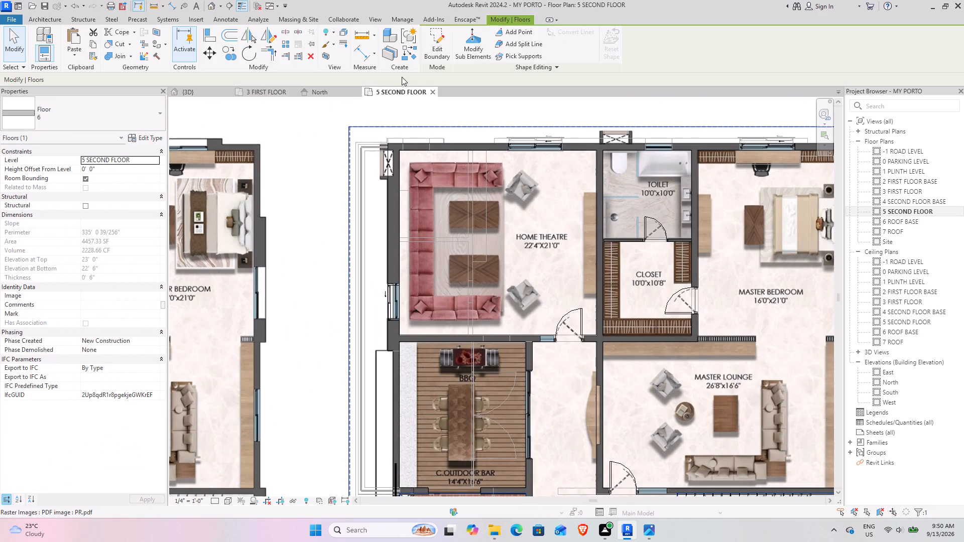
click(439, 49)
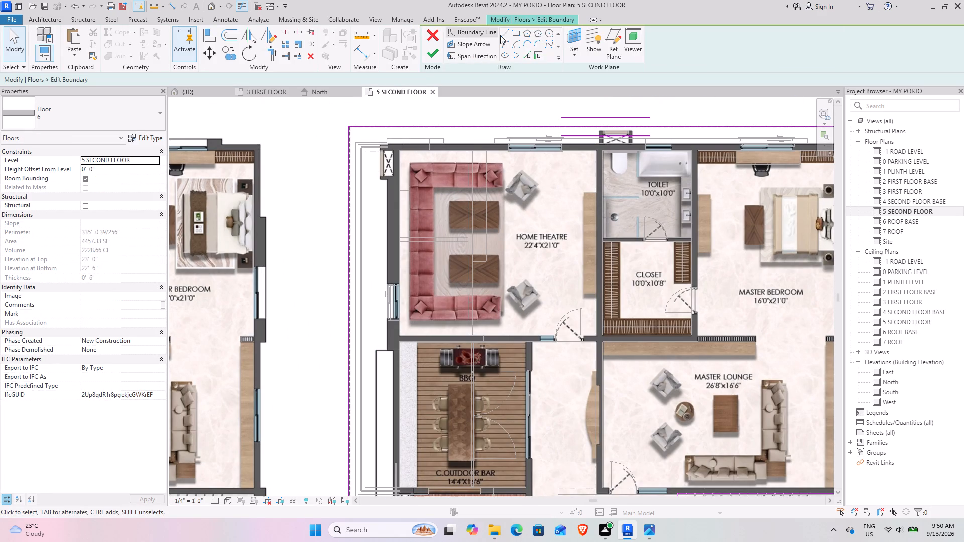
Sketch a boundary line about 6'-6" long along the projecting slab edge north of the home theatre, ending at its west corner.
click(502, 30)
middle_drag(397, 224, 374, 135)
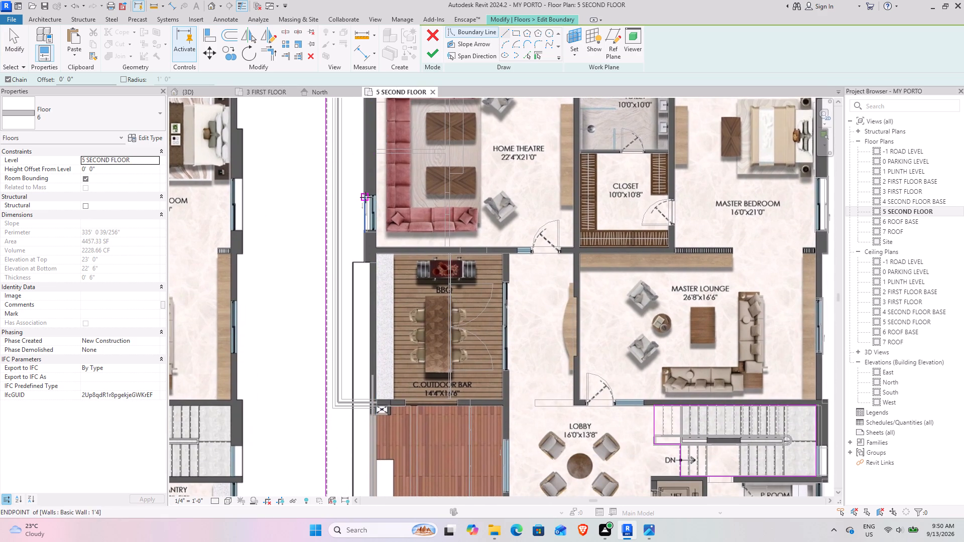
middle_drag(366, 197, 354, 325)
scroll(347, 179, up, 8)
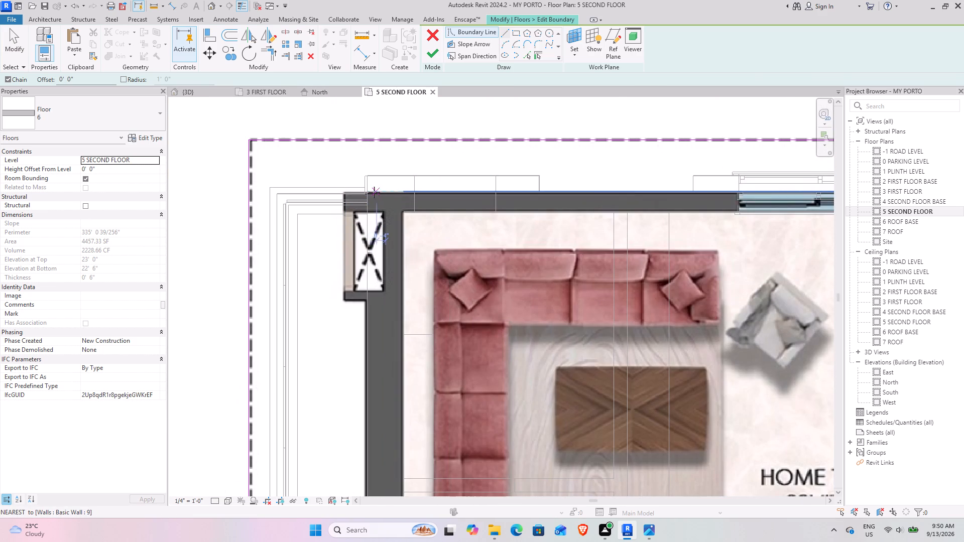
click(539, 178)
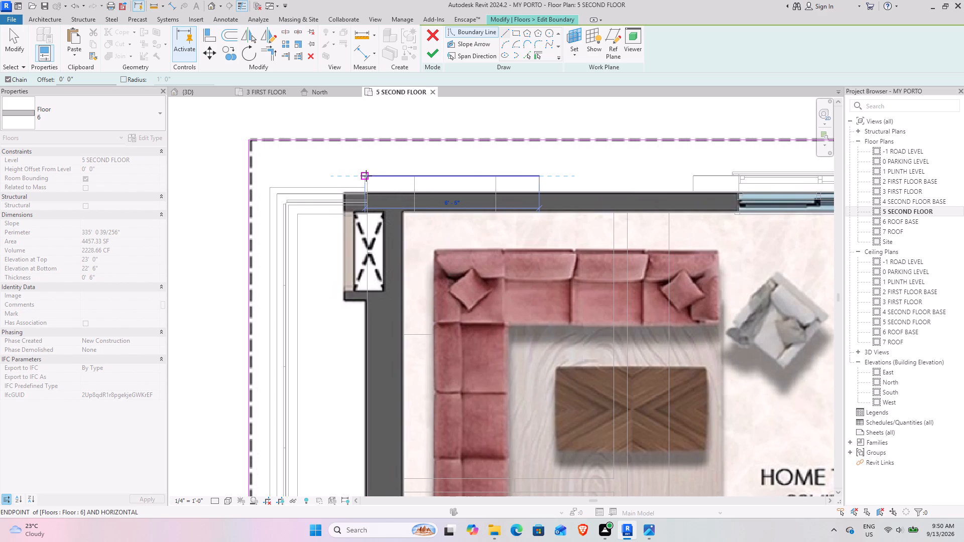
click(363, 174)
Continue the boundary south along the home theatre's west wall, then step it outward to the ledge's corner beside the outdoor bar.
scroll(363, 320, down, 5)
middle_drag(368, 334, 358, 245)
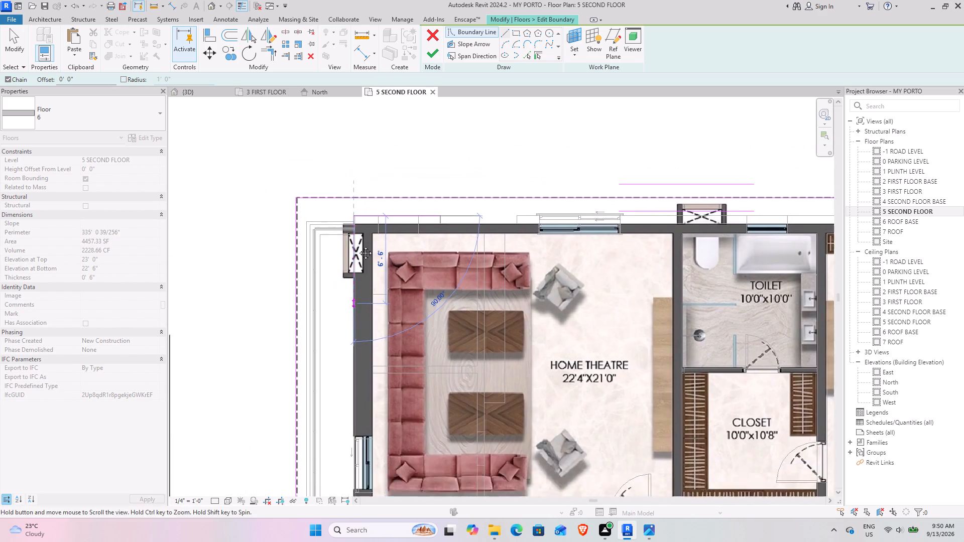
middle_drag(358, 245, 358, 149)
middle_drag(333, 415, 361, 286)
scroll(383, 257, up, 9)
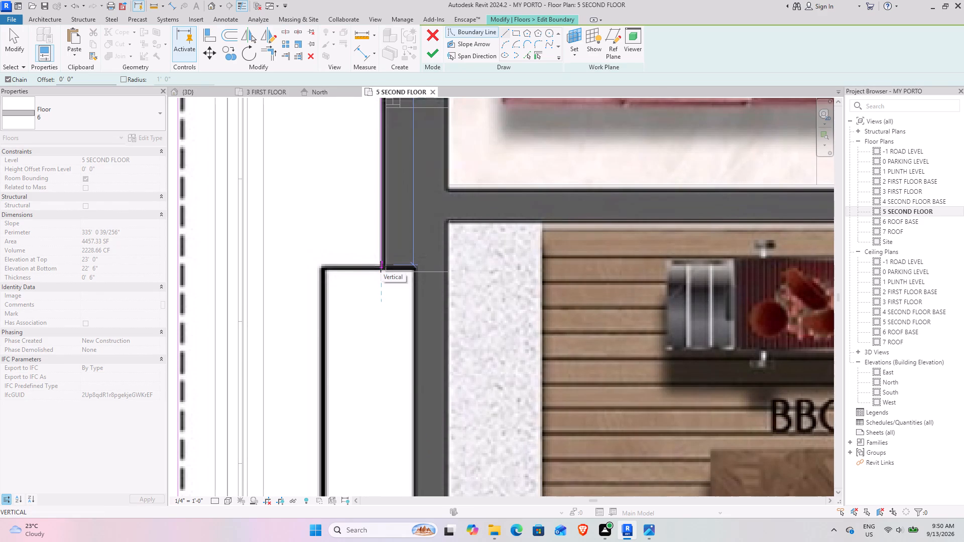
click(381, 266)
click(322, 268)
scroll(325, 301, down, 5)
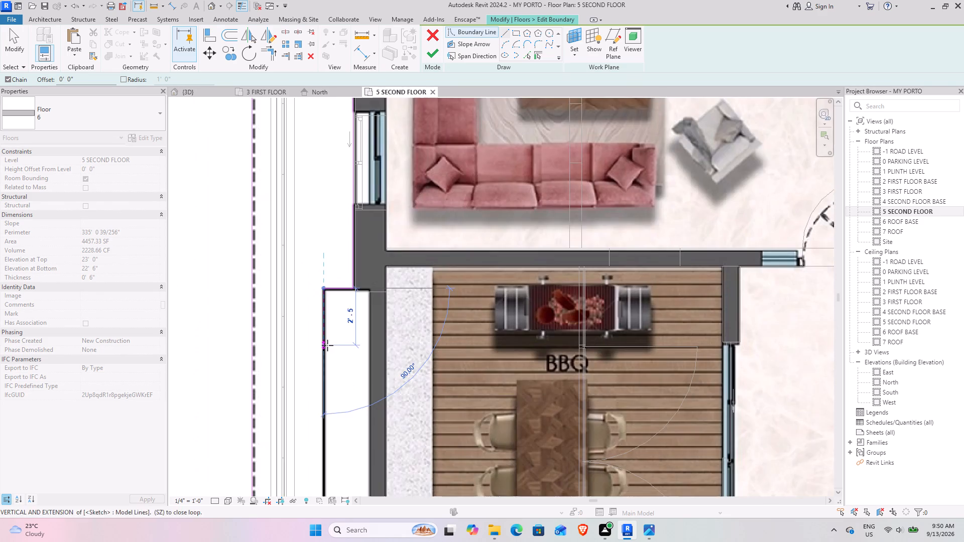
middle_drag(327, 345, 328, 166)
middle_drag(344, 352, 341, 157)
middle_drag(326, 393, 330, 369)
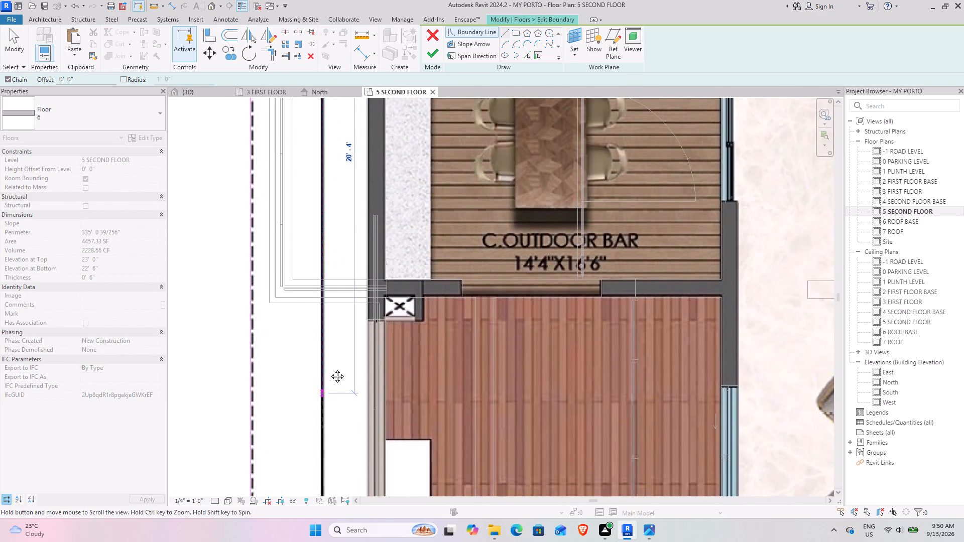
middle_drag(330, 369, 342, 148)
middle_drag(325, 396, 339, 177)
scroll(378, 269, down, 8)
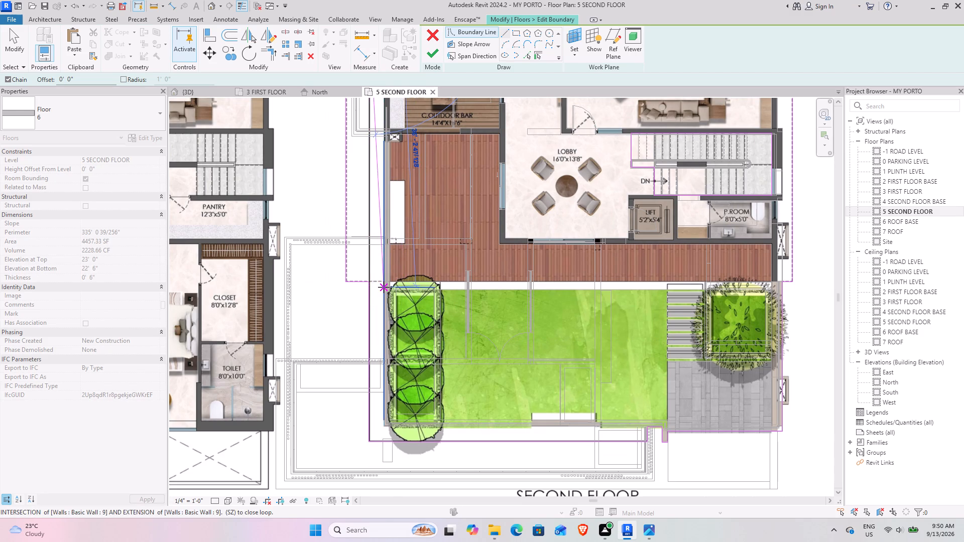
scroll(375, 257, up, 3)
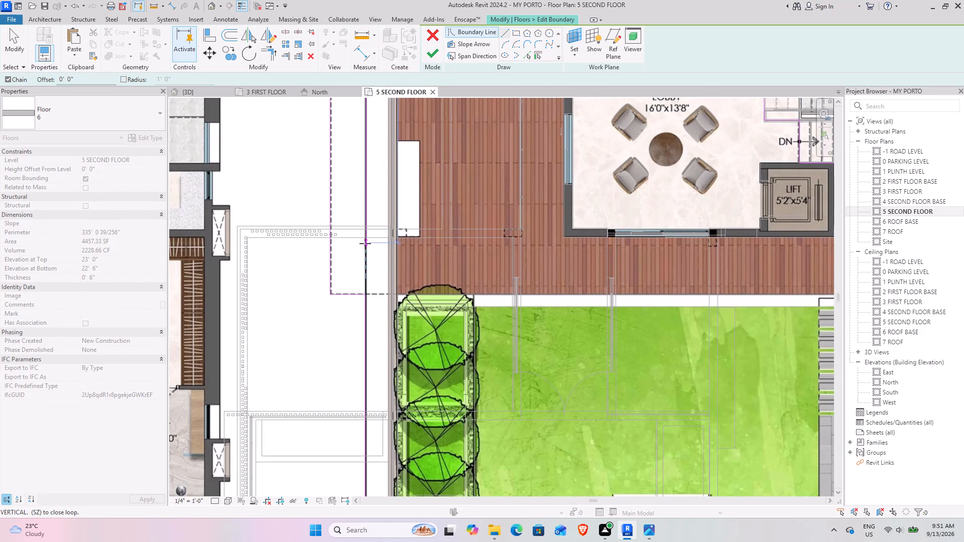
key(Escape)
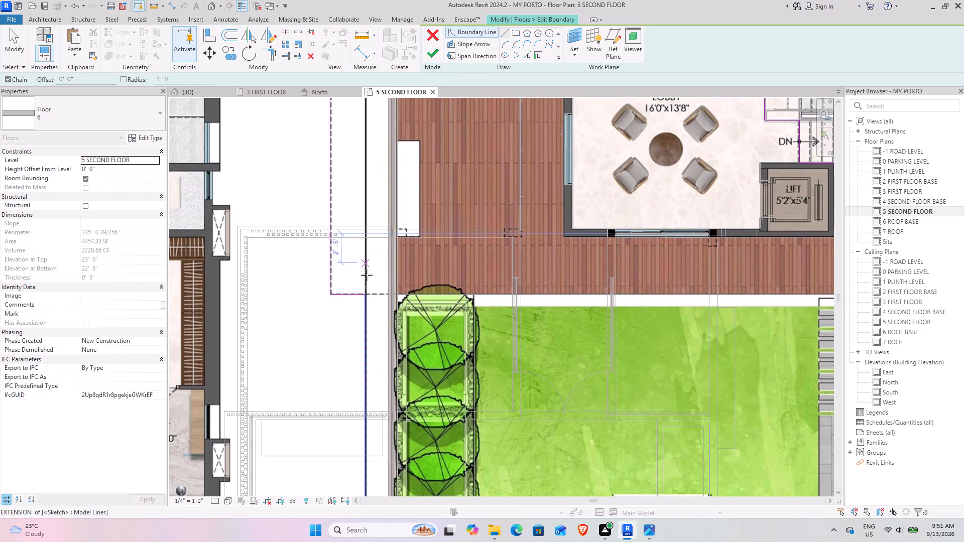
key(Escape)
Trim/Extend the terrace's long west boundary line to a corner with the short ledge line beside the outdoor bar.
middle_drag(372, 196, 353, 292)
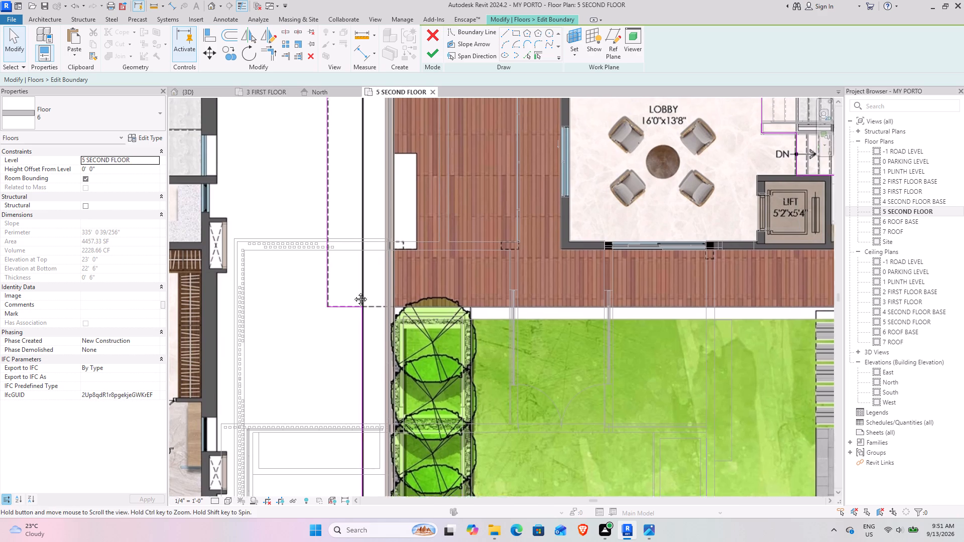
middle_drag(353, 292, 325, 429)
scroll(330, 344, down, 5)
scroll(325, 317, up, 4)
middle_drag(317, 383, 304, 183)
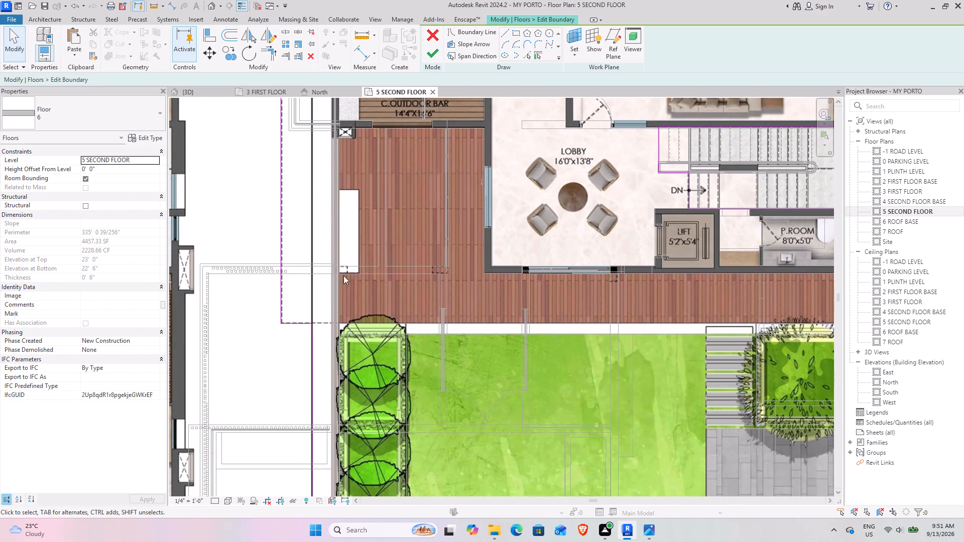
scroll(379, 357, down, 4)
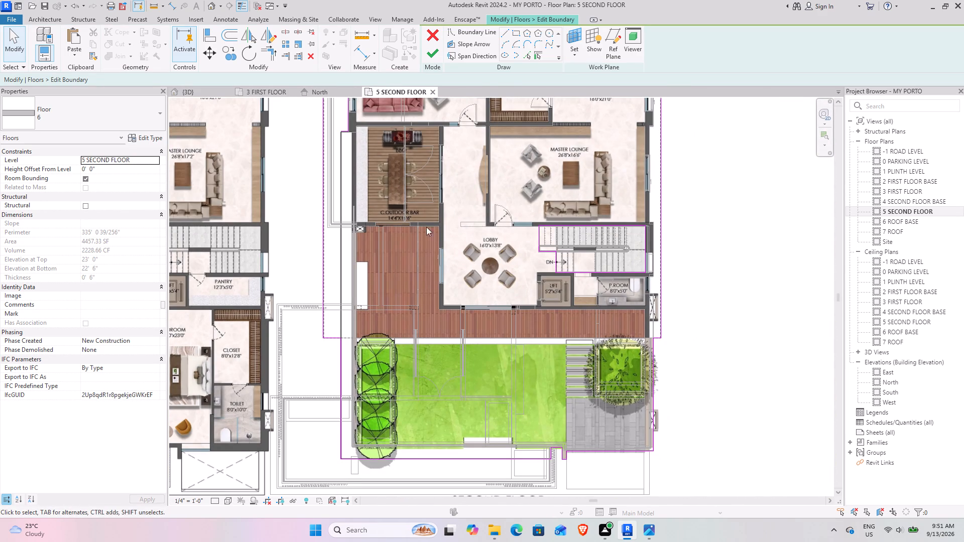
click(268, 53)
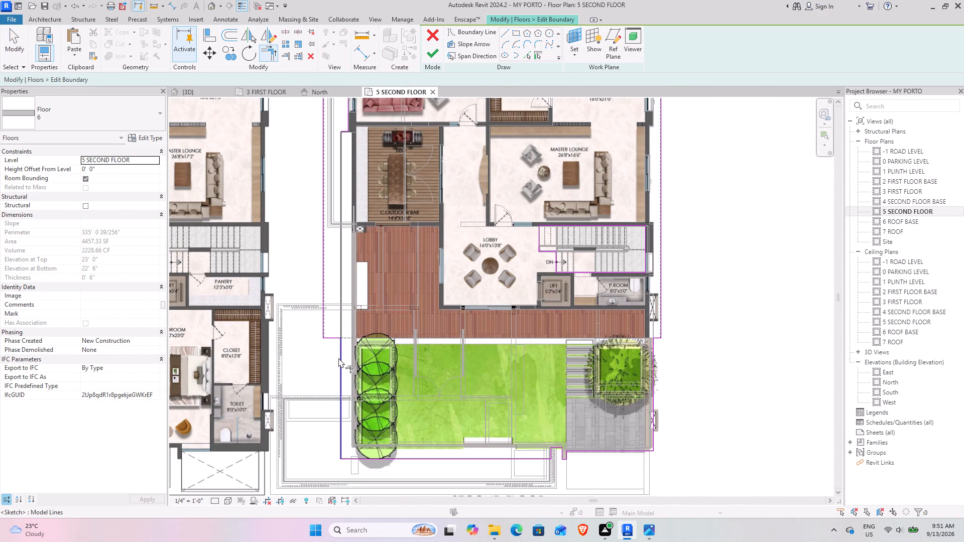
click(338, 358)
click(342, 133)
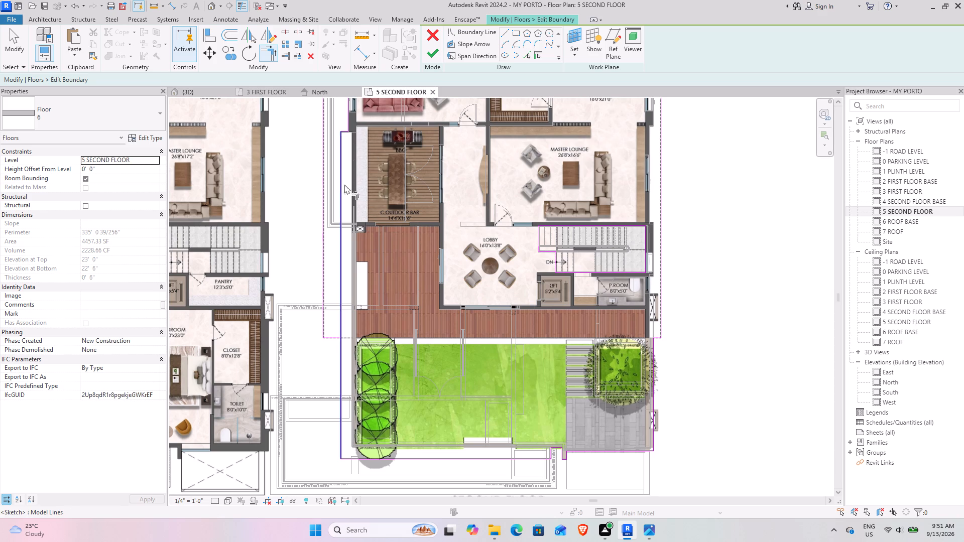
key(Escape)
key(Escape)
Delete the slab's old outer west boundary line and the short line joining it to the terrace.
click(331, 338)
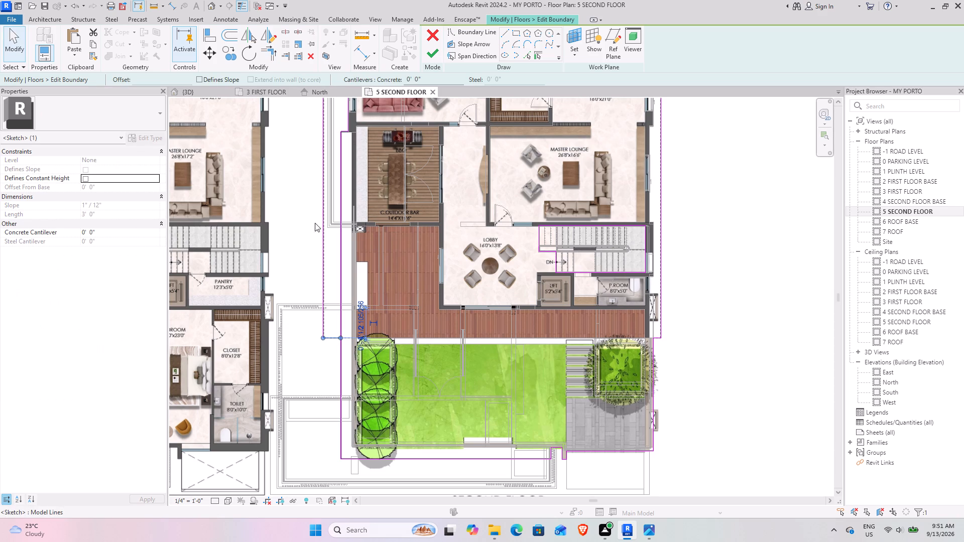
ctrl+click(317, 257)
ctrl+click(321, 251)
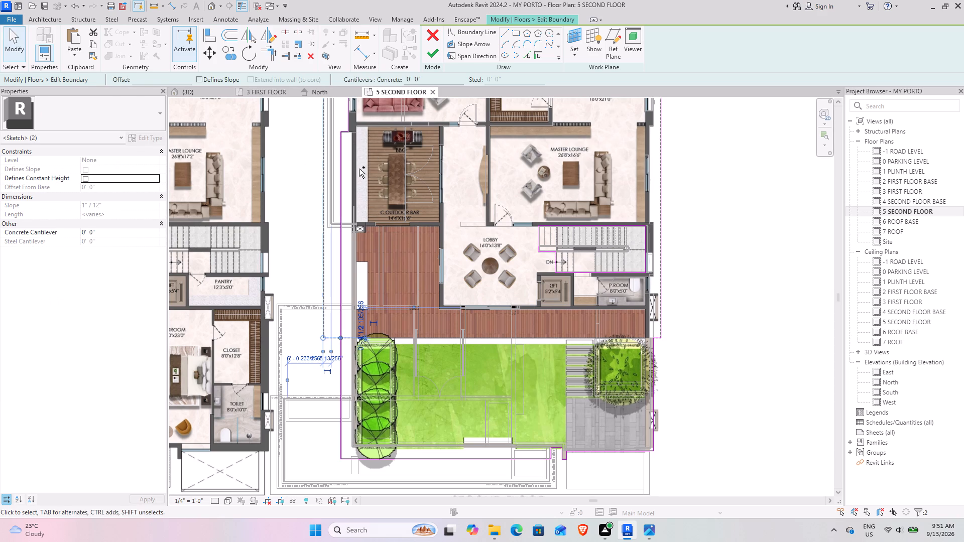
click(308, 56)
Sketch the north boundary stepping in to the home theatre's wall face, along it, and back out beside the sliding window's projection.
scroll(337, 221, down, 5)
middle_drag(335, 194, 313, 390)
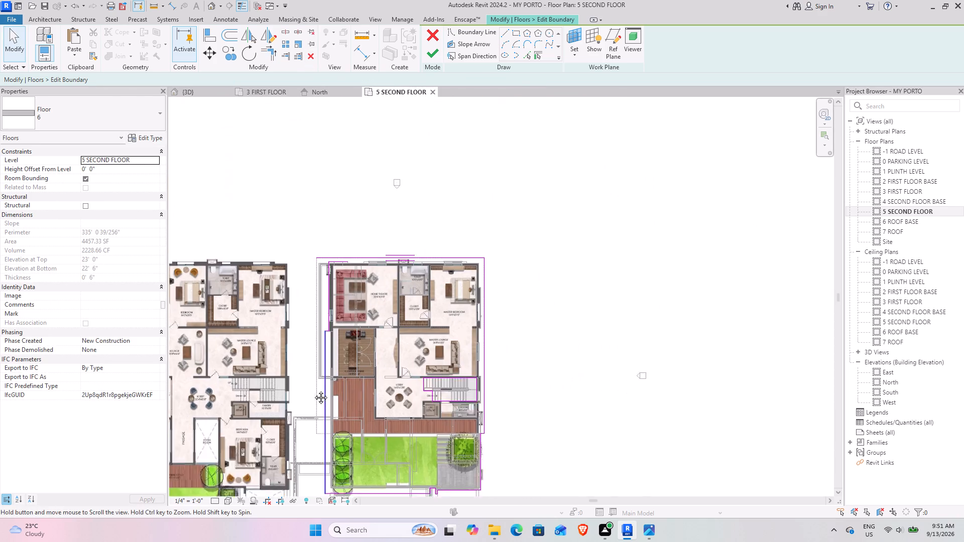
middle_drag(313, 390, 312, 392)
scroll(302, 313, up, 9)
middle_drag(545, 347, 463, 340)
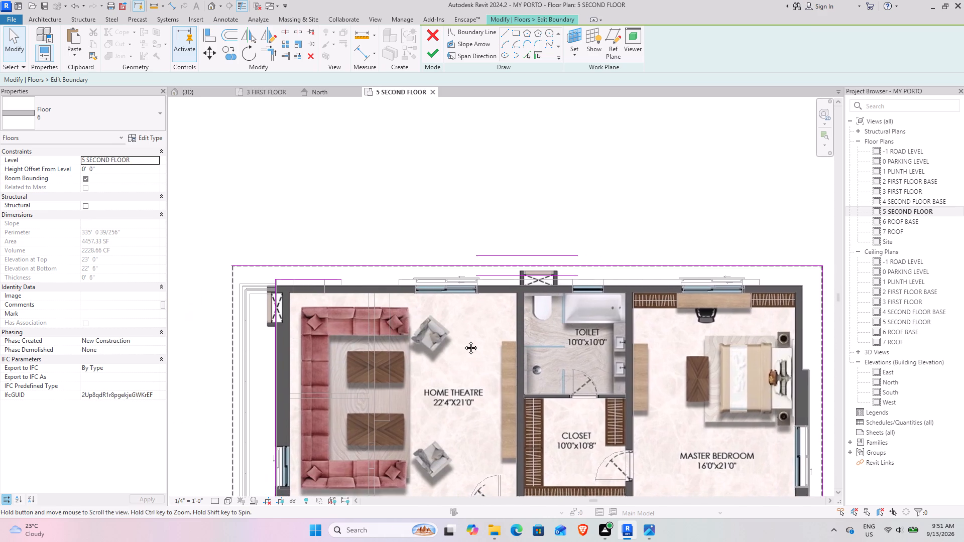
middle_drag(463, 340, 463, 340)
scroll(323, 277, up, 4)
click(505, 34)
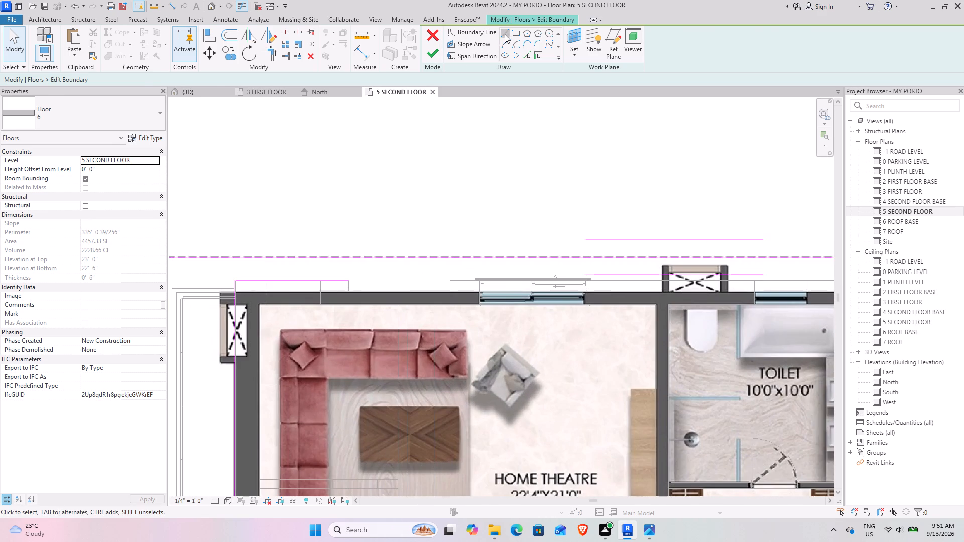
click(350, 282)
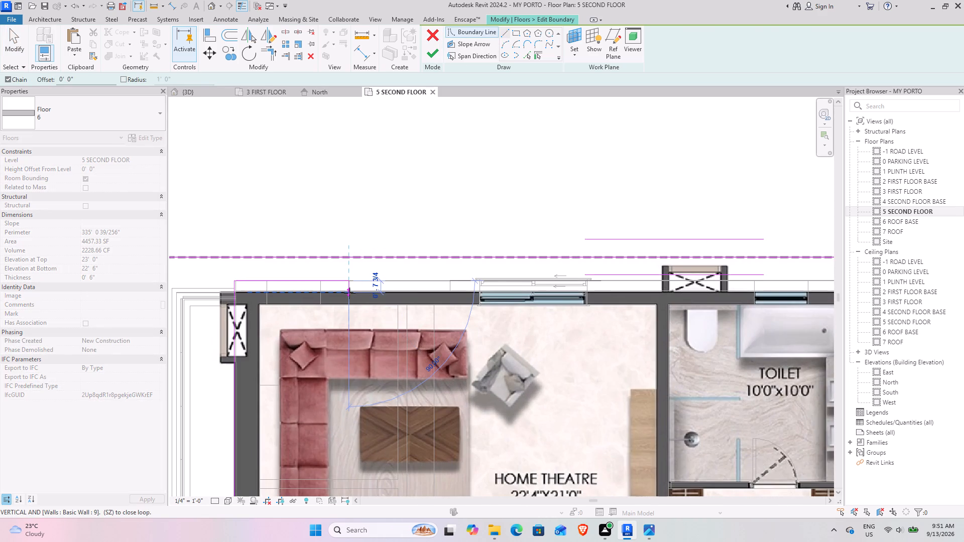
click(350, 291)
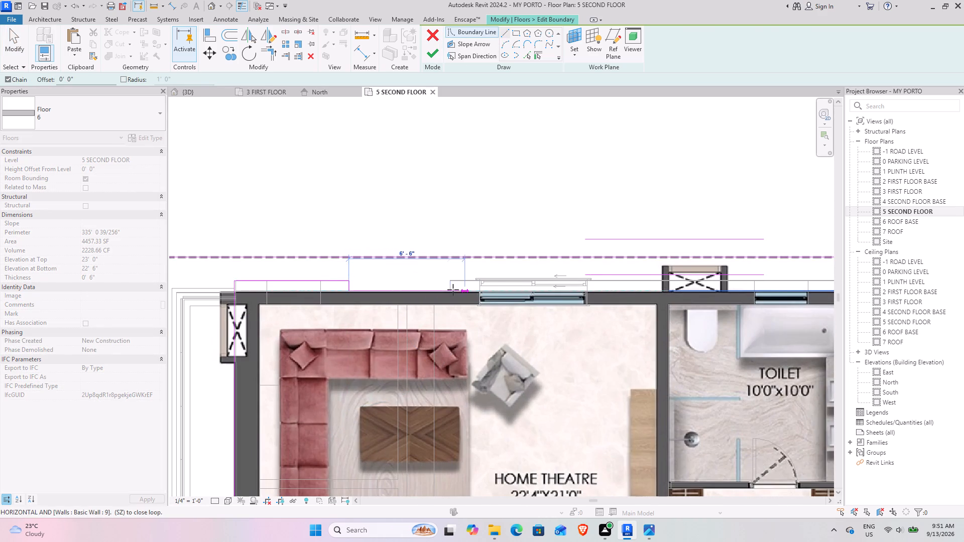
click(453, 290)
click(452, 279)
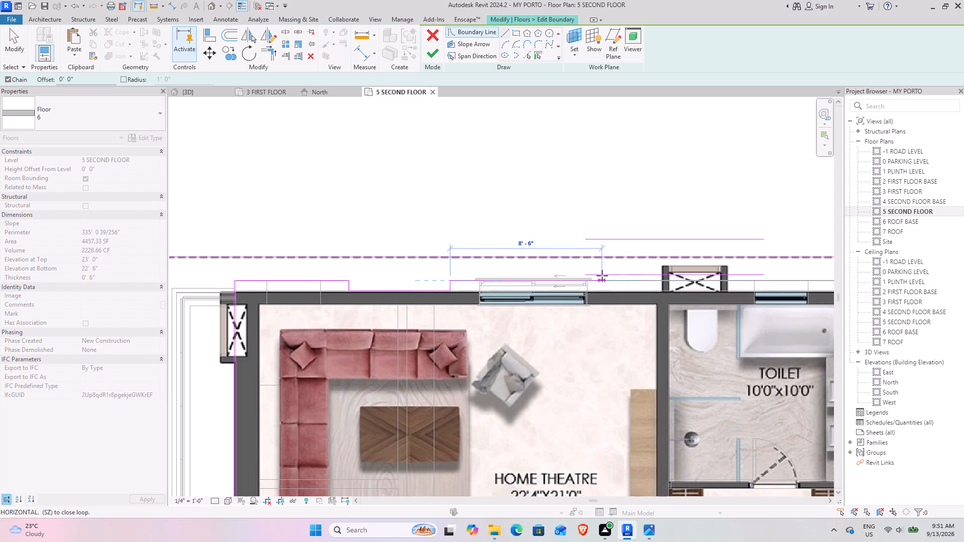
Continue the north boundary past the toilet and master bedroom window, step in to the wall face, and end at the northeast corner.
middle_drag(659, 282, 476, 266)
scroll(388, 266, up, 4)
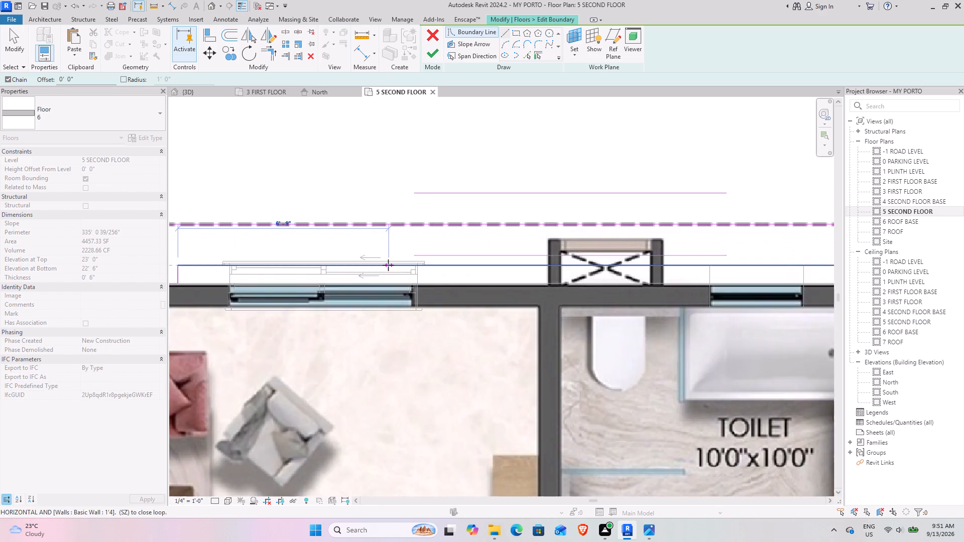
scroll(388, 265, up, 3)
scroll(514, 289, down, 4)
middle_drag(689, 273, 336, 269)
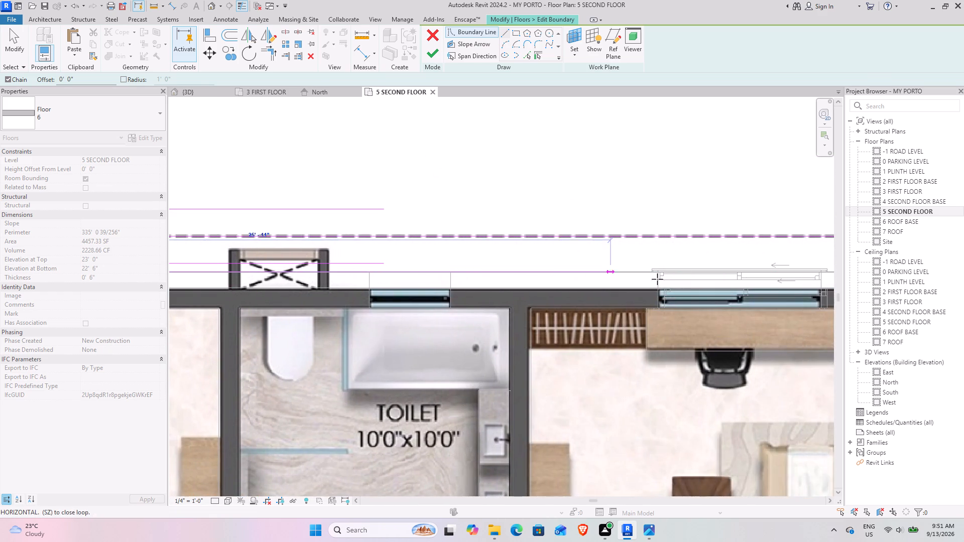
scroll(686, 275, down, 1)
middle_drag(676, 274, 327, 274)
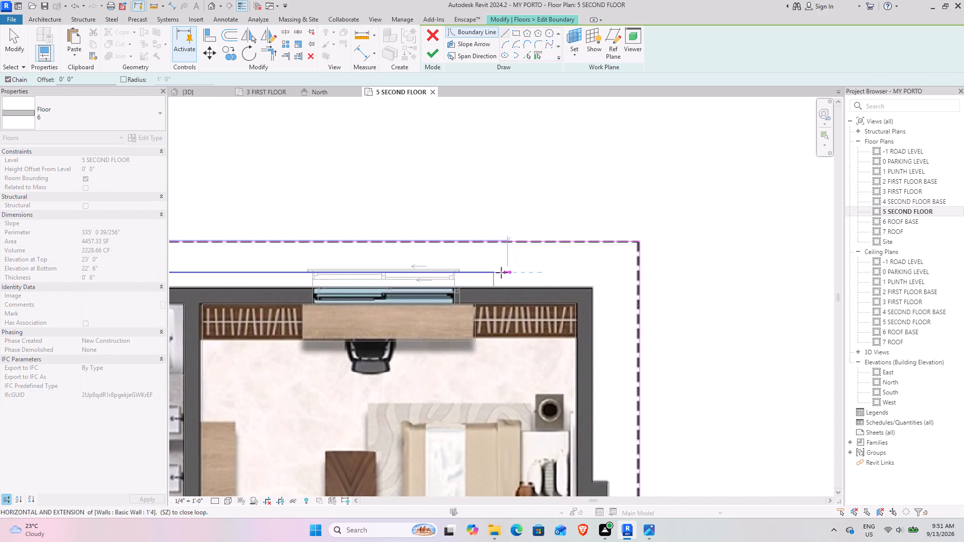
click(495, 272)
click(494, 287)
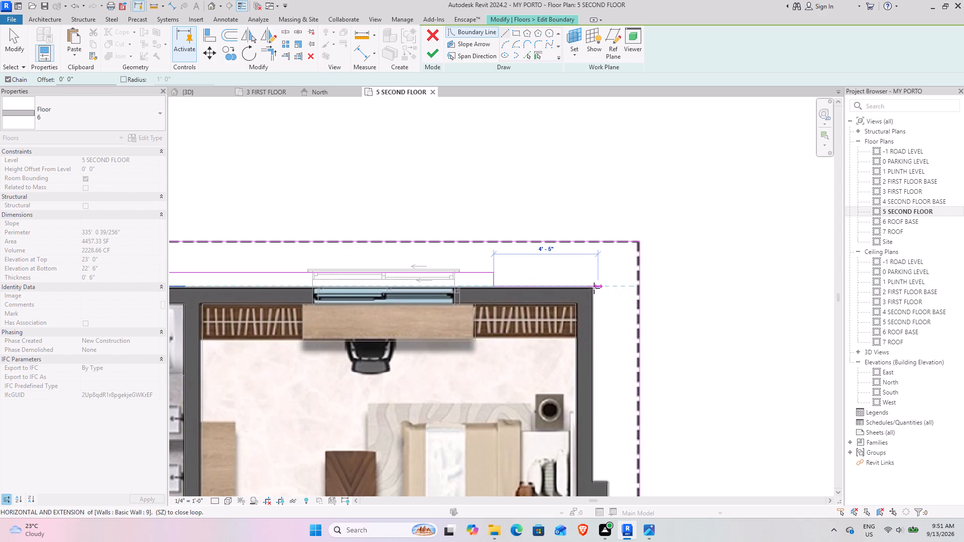
click(592, 288)
scroll(598, 345, down, 4)
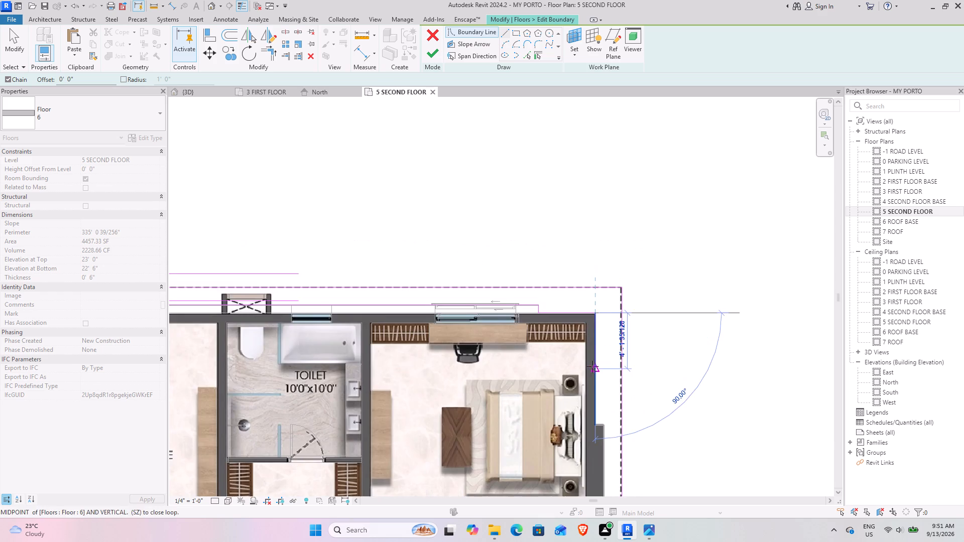
Continue the slab boundary down the master bedroom's east wall, stepping out about 8 inches around the window projection and back in below it.
middle_drag(592, 366, 531, 193)
scroll(529, 249, up, 8)
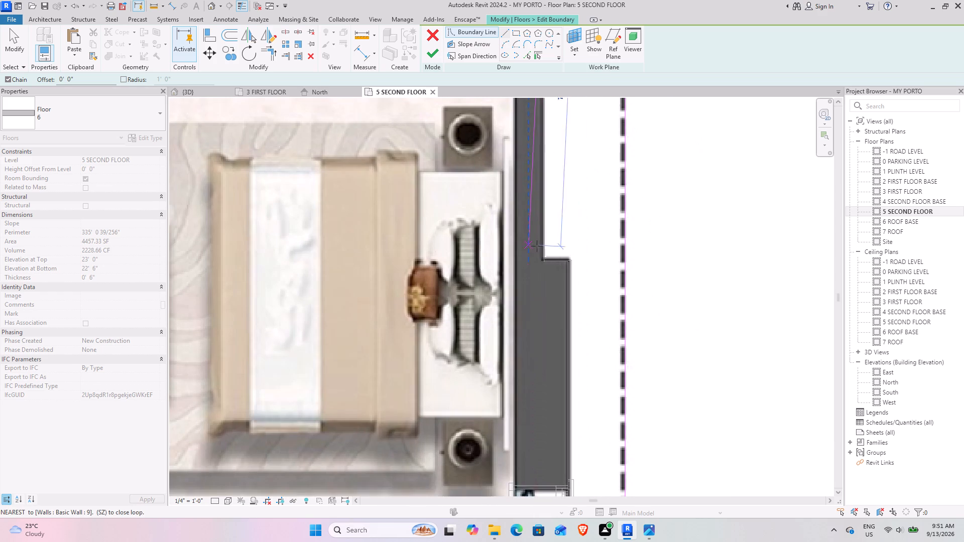
click(545, 259)
click(574, 261)
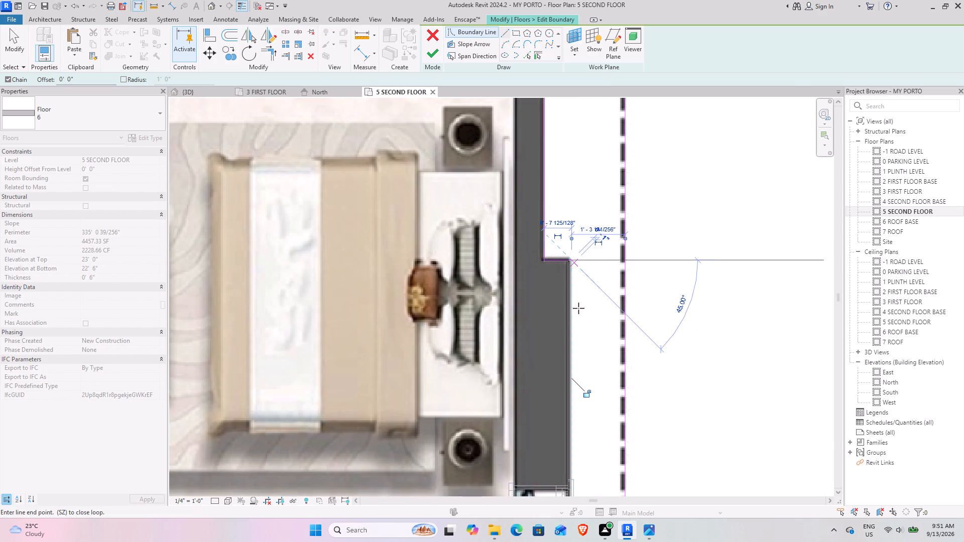
scroll(578, 311, down, 4)
middle_drag(573, 356, 534, 183)
middle_drag(543, 424, 537, 418)
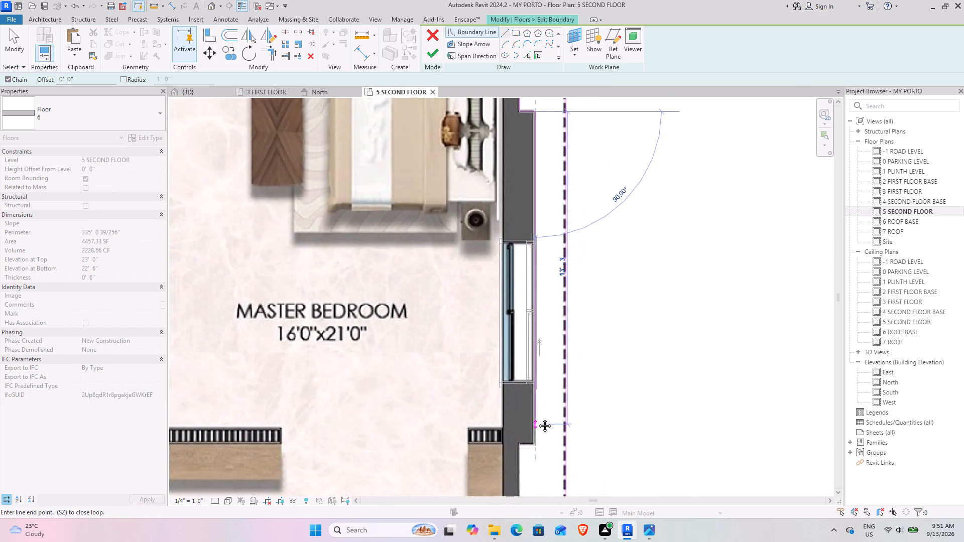
middle_drag(537, 418, 516, 253)
click(508, 273)
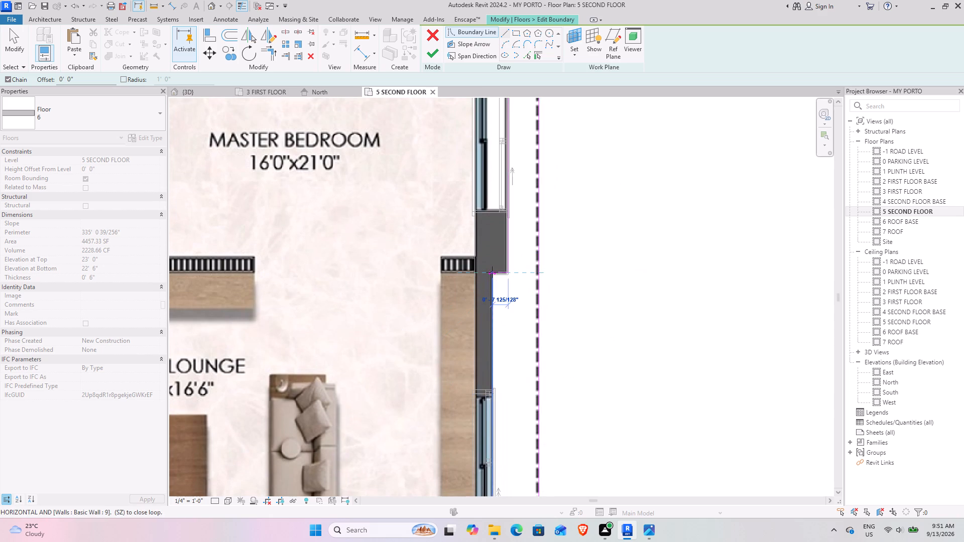
click(492, 272)
Continue the east boundary down the master lounge wall, out and along the staircase wall, and back in 8 inches beside the powder room.
scroll(505, 388, down, 5)
middle_drag(498, 414, 490, 398)
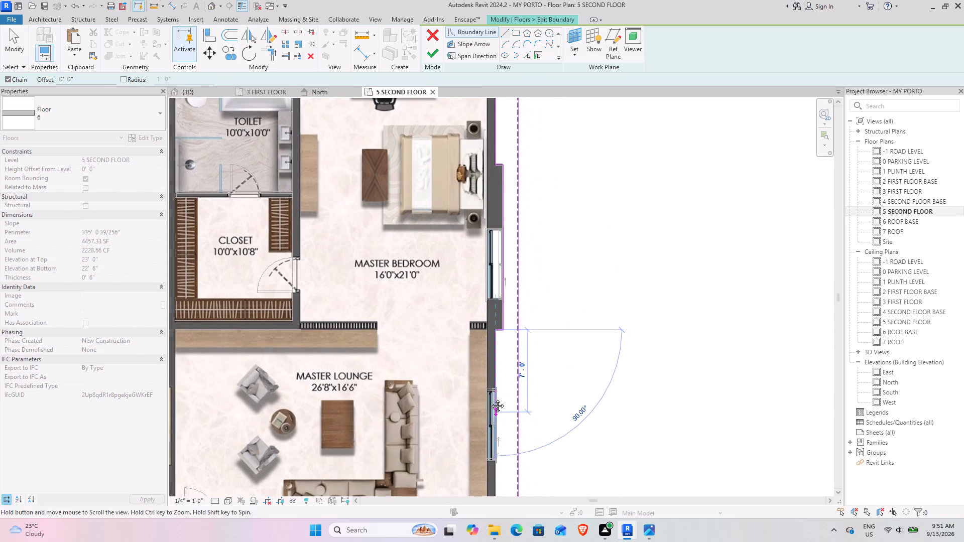
middle_drag(490, 398, 493, 197)
scroll(492, 302, up, 4)
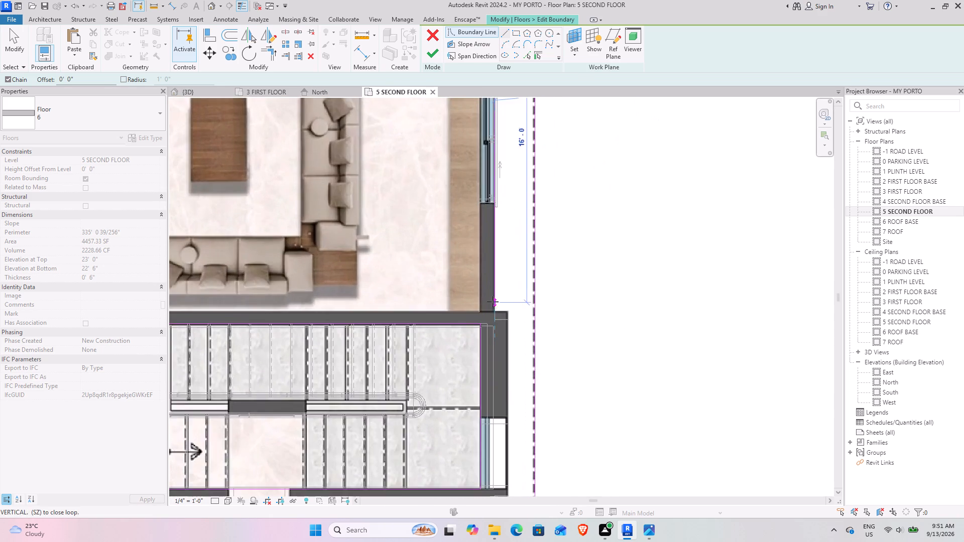
scroll(493, 302, up, 4)
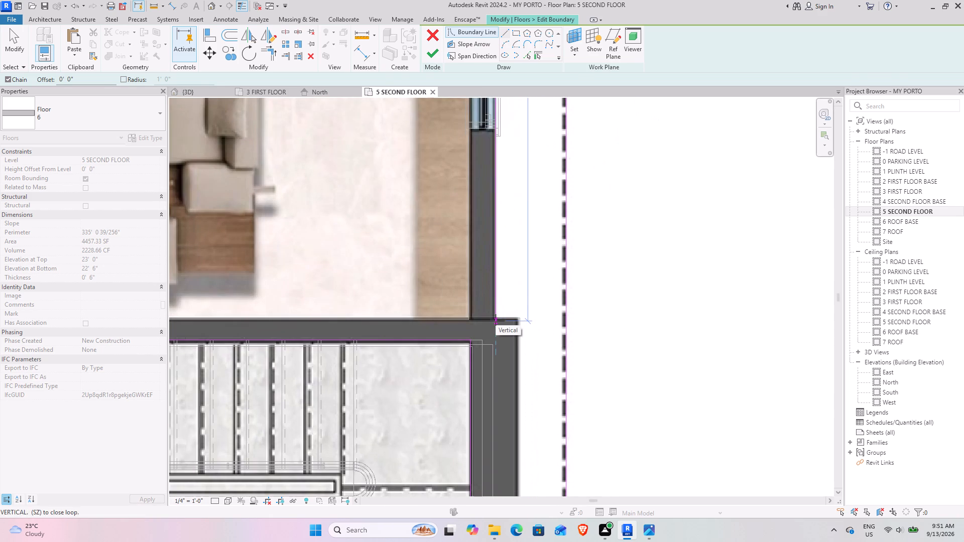
click(496, 320)
click(520, 318)
scroll(546, 369, down, 4)
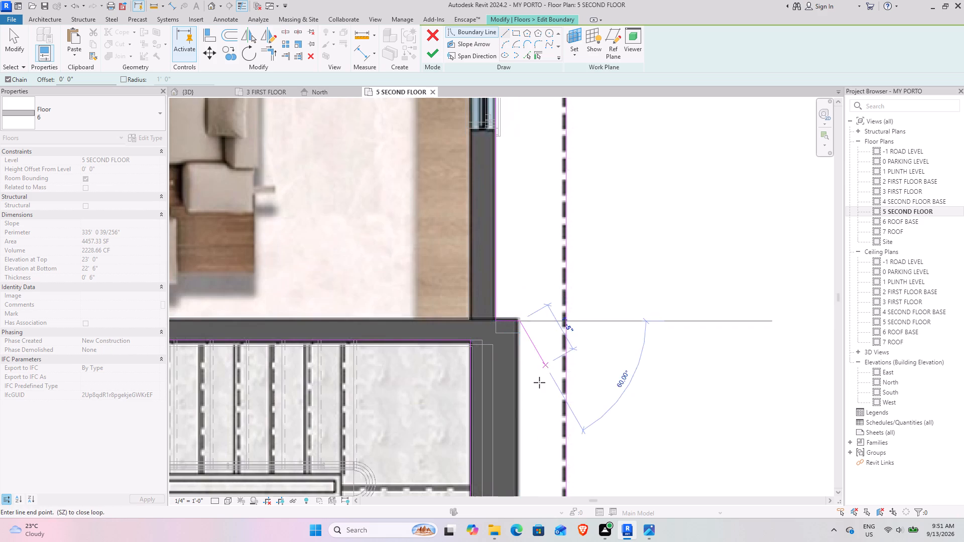
middle_drag(531, 386, 481, 187)
scroll(485, 341, up, 5)
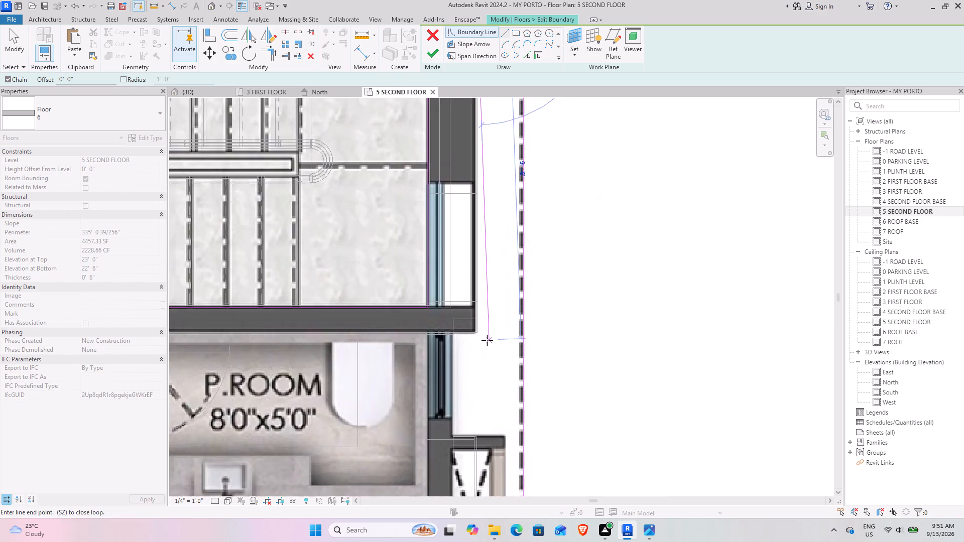
scroll(487, 340, up, 3)
click(466, 330)
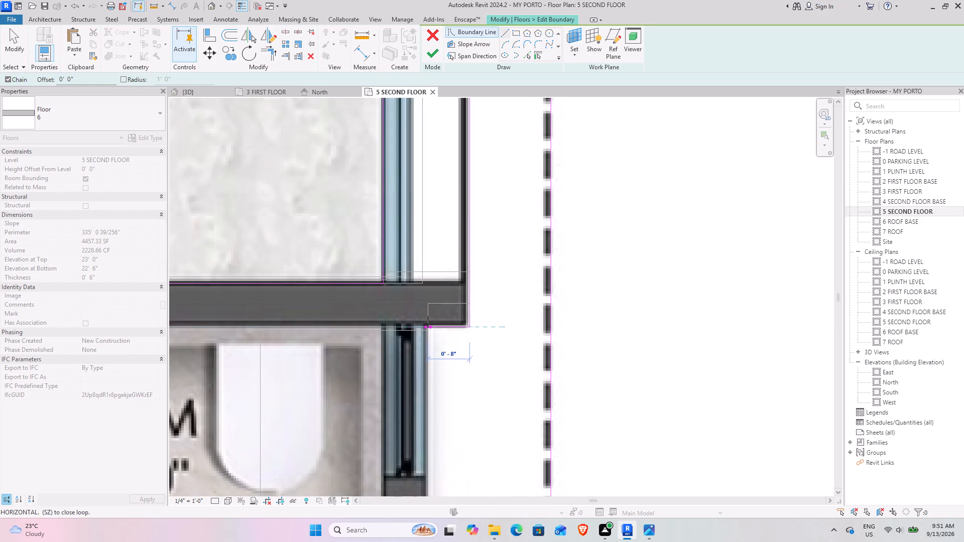
click(427, 325)
Continue the boundary down the powder room's east wall to the shaft, and end it with a 7-inch ledge line outward.
scroll(431, 391, down, 4)
middle_drag(416, 390, 408, 269)
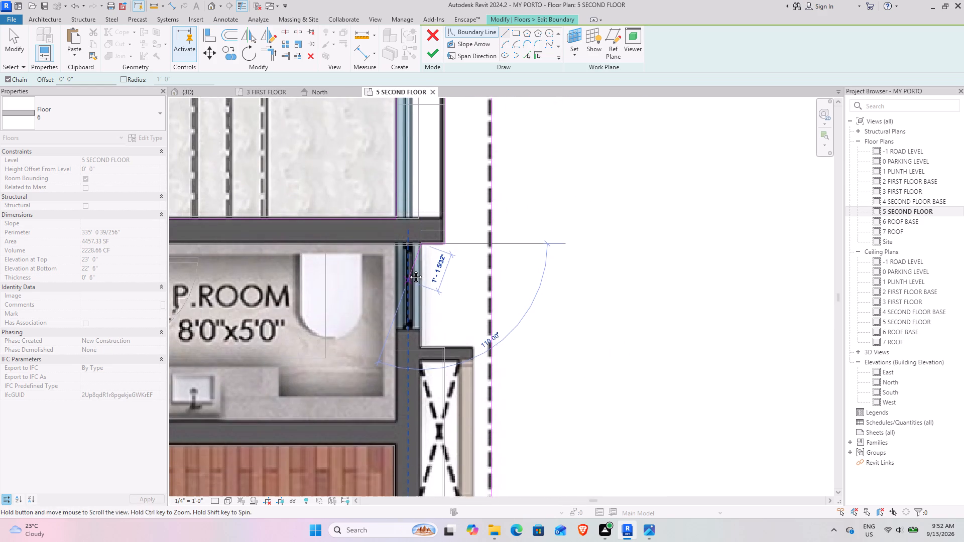
middle_drag(408, 269, 408, 261)
click(422, 333)
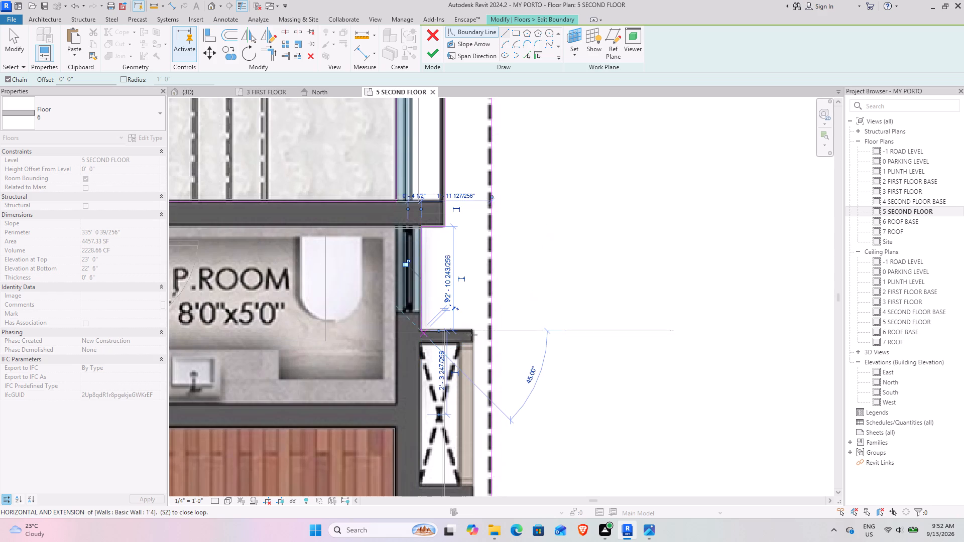
scroll(423, 406, down, 4)
middle_drag(417, 395, 425, 218)
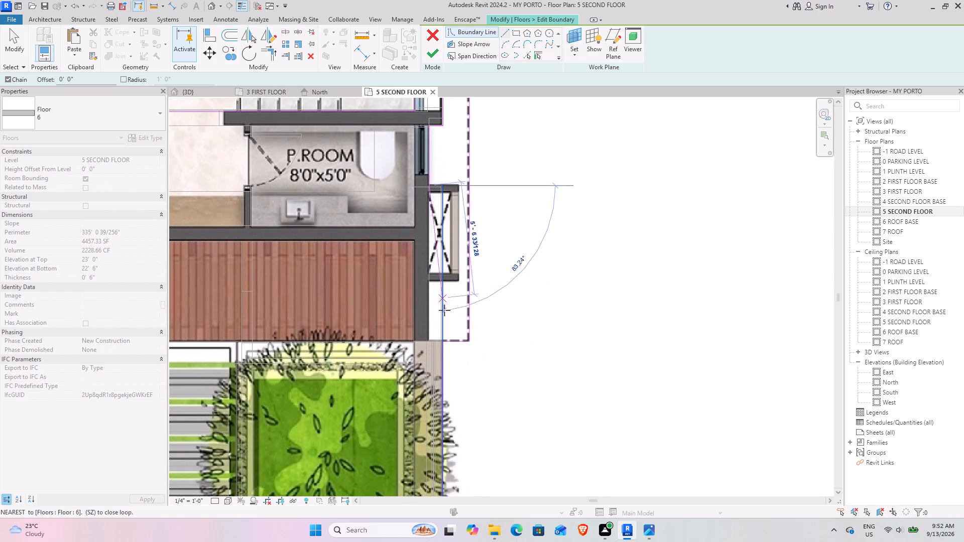
scroll(438, 178, up, 7)
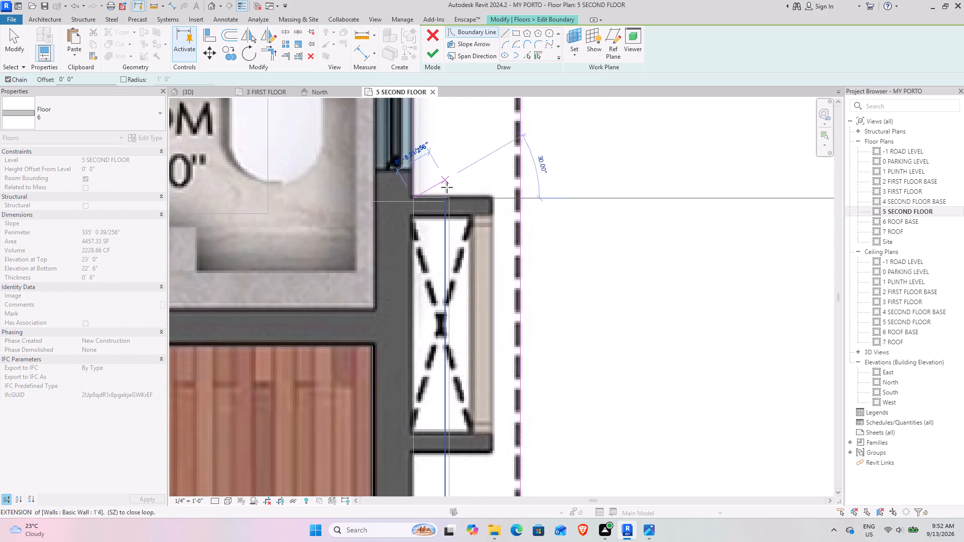
click(447, 197)
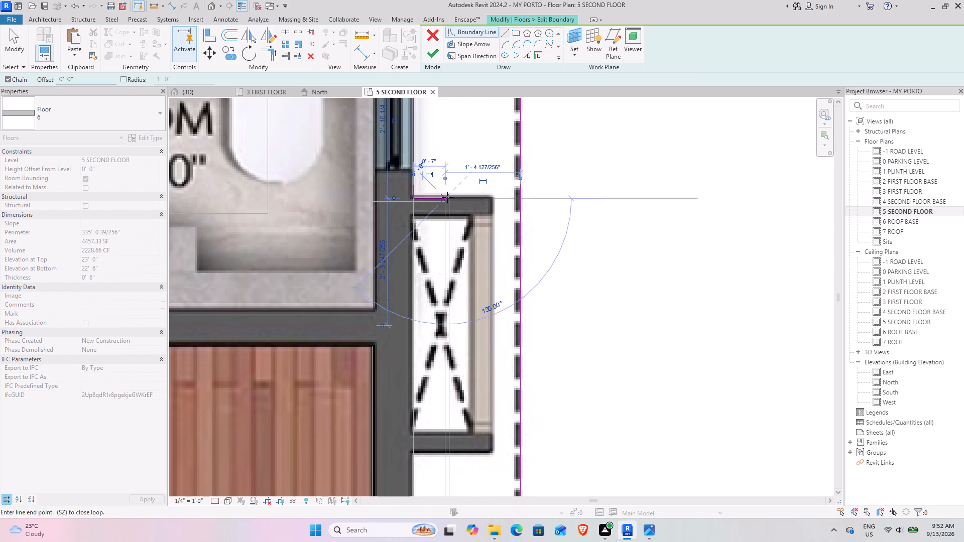
scroll(479, 256, down, 4)
middle_drag(453, 294, 449, 155)
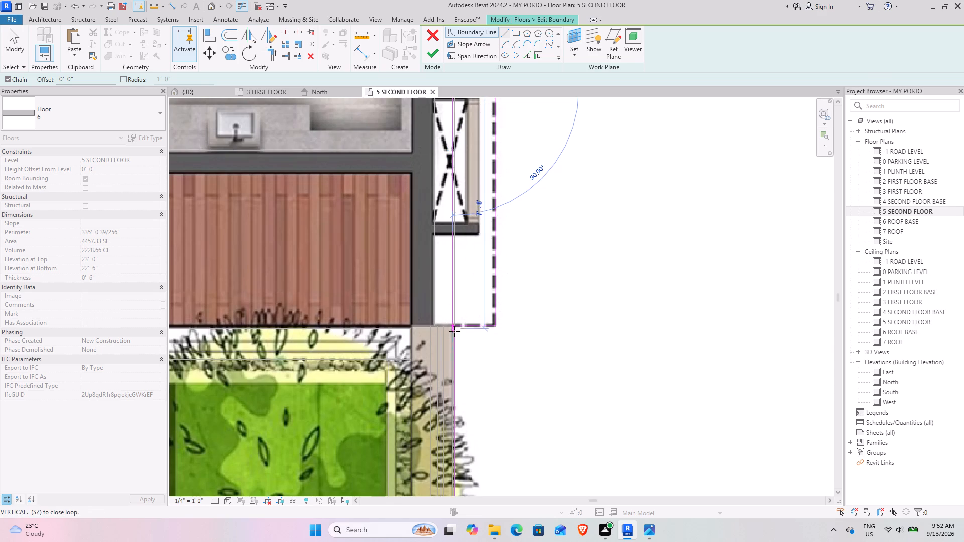
scroll(456, 352, down, 5)
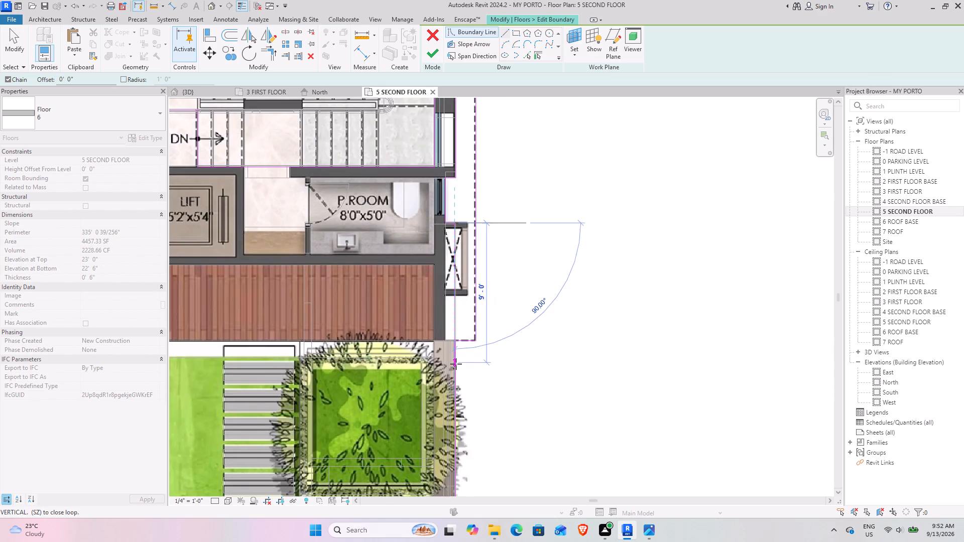
middle_drag(456, 364, 458, 169)
middle_drag(477, 127, 508, 274)
key(Escape)
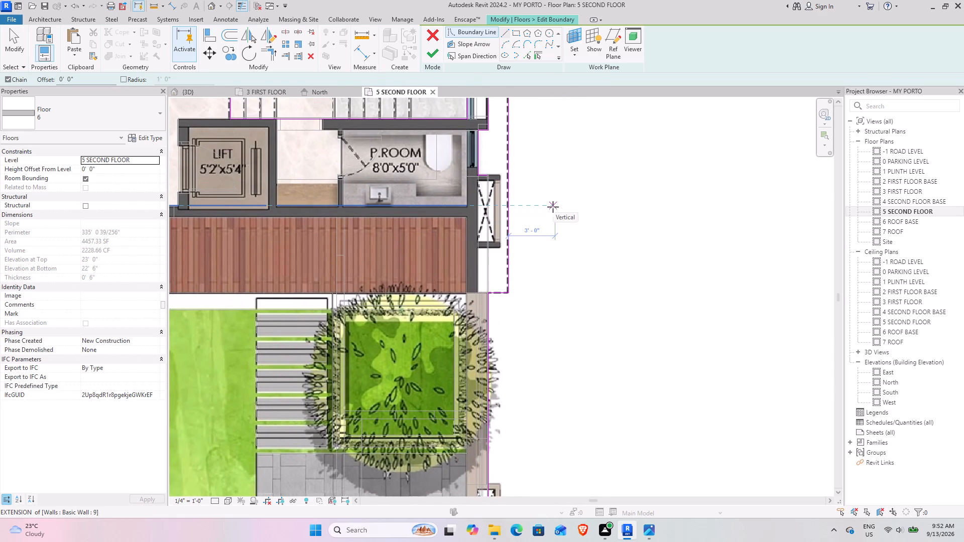
Trim/Extend the terrace's long east boundary line to a corner with the short ledge line at the shaft beside the powder room.
text(tr)
click(486, 336)
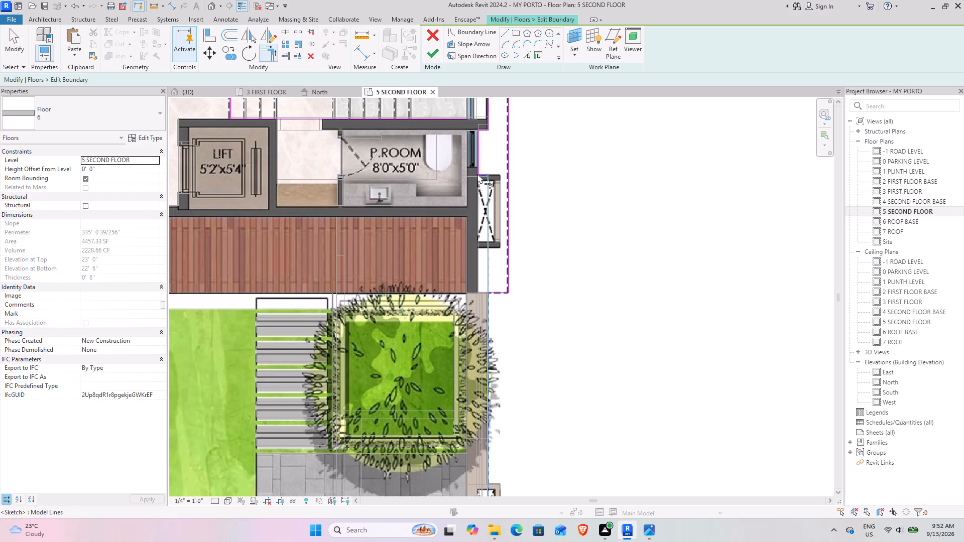
click(477, 174)
key(Escape)
key(Escape)
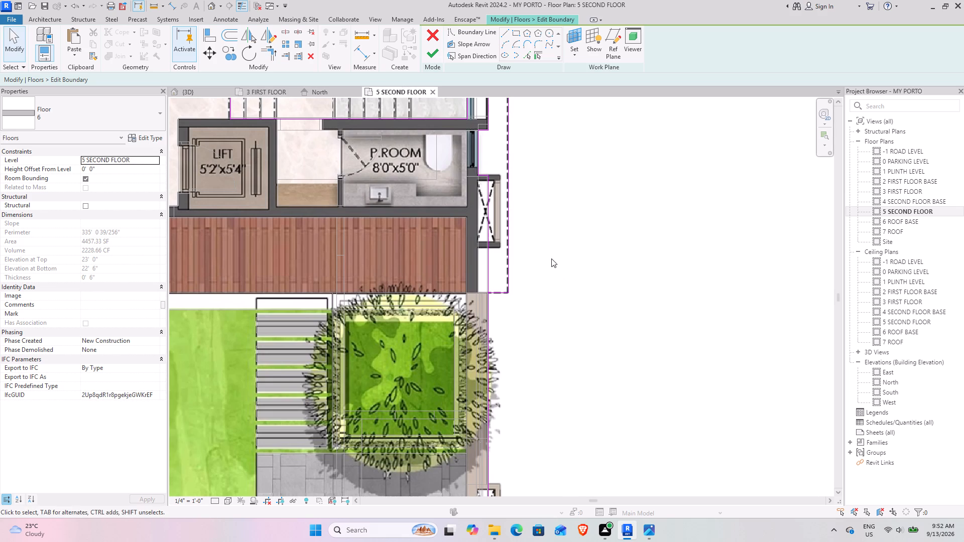
Delete the slab's old outer east boundary line and the short line joining it to the terrace.
click(511, 157)
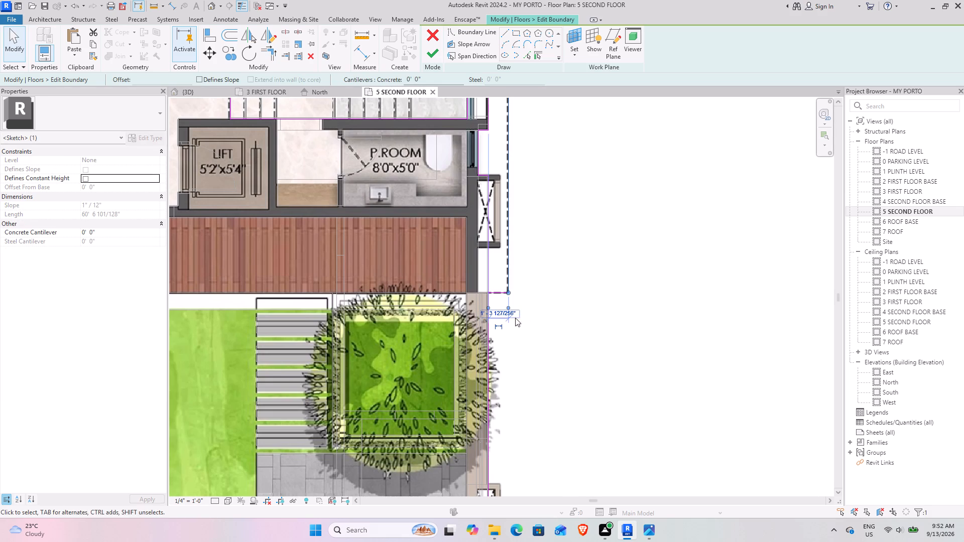
ctrl+click(497, 293)
middle_drag(536, 166, 559, 341)
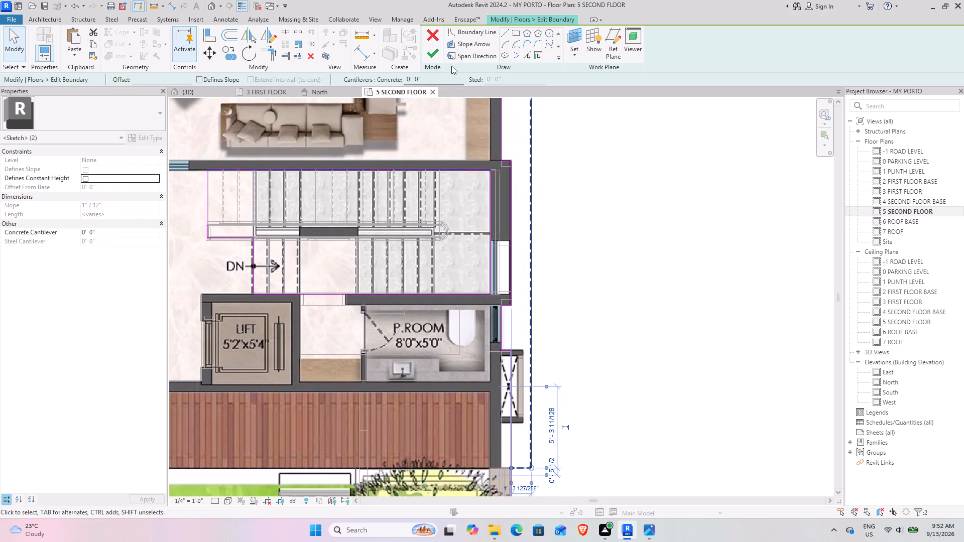
click(306, 51)
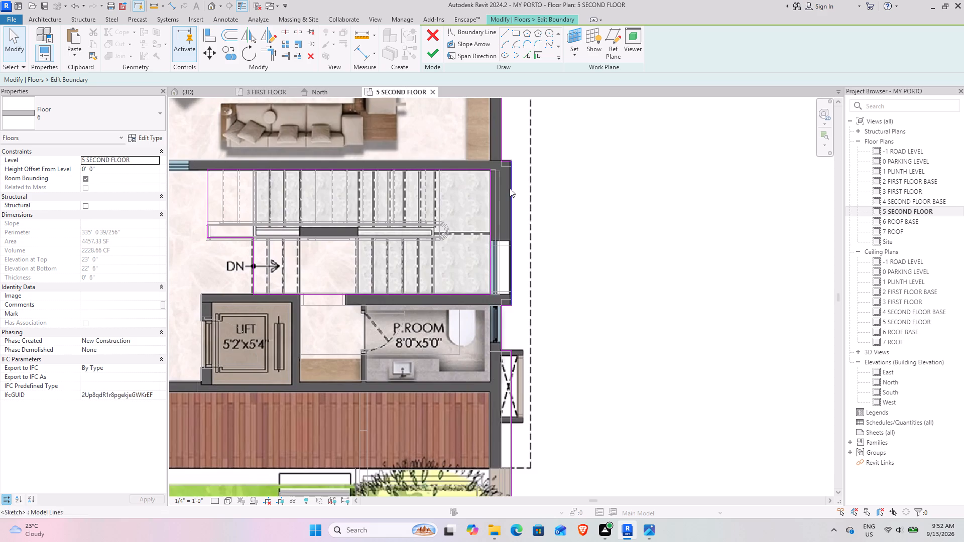
Delete the slab's old outer north boundary line above the home theatre, toilet and master bedroom.
scroll(489, 162, down, 5)
middle_drag(490, 141, 549, 412)
middle_drag(503, 227, 536, 317)
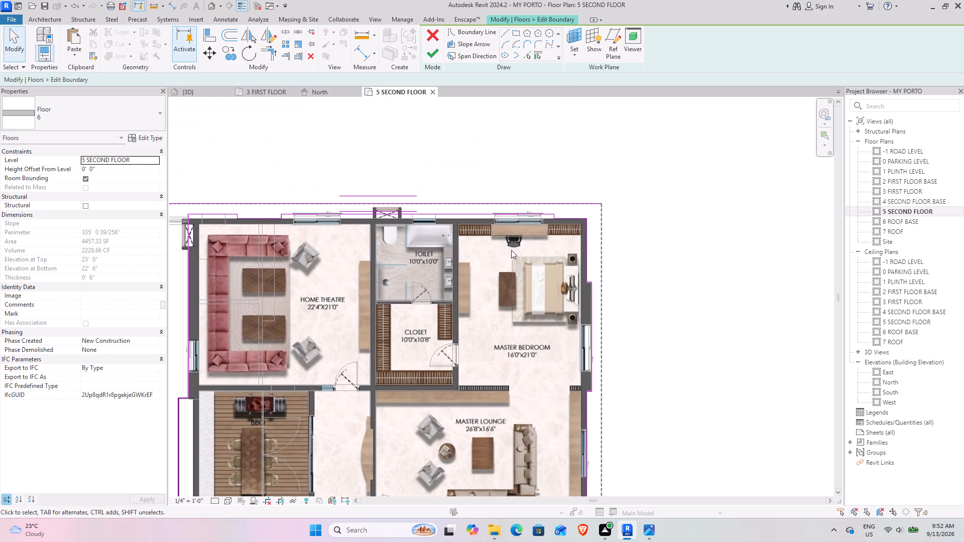
click(484, 203)
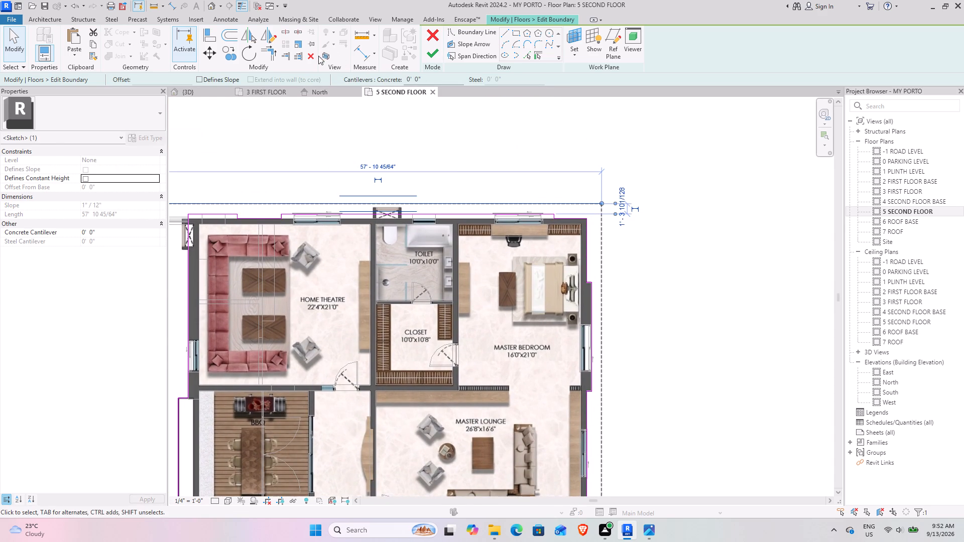
click(308, 52)
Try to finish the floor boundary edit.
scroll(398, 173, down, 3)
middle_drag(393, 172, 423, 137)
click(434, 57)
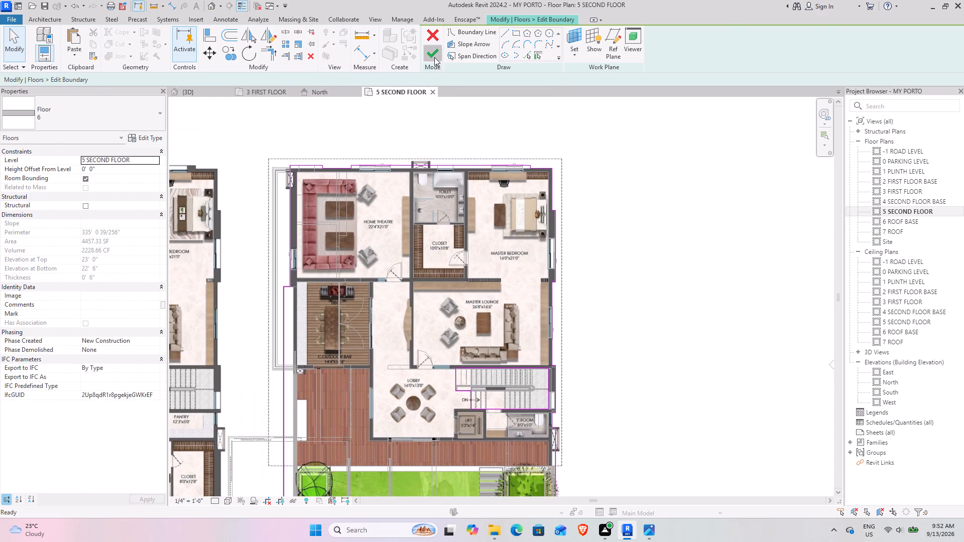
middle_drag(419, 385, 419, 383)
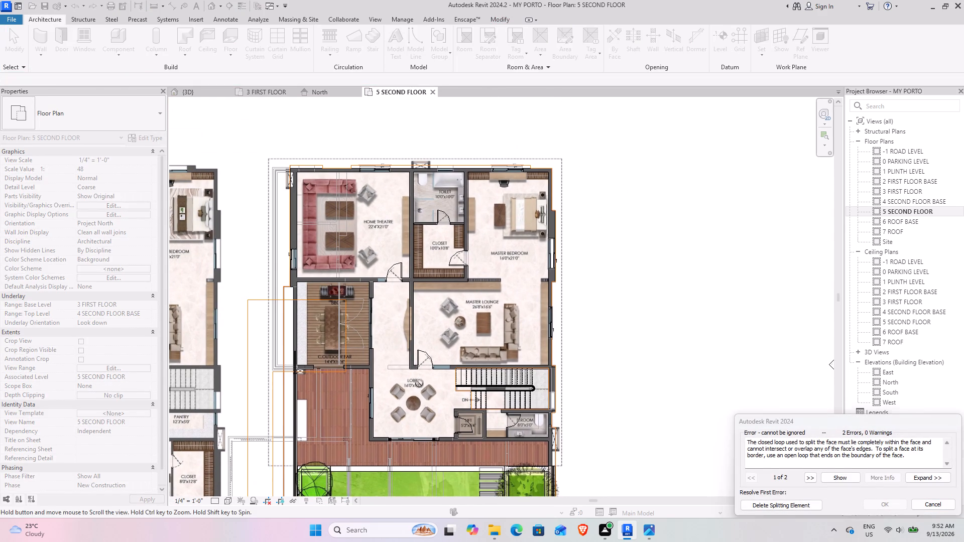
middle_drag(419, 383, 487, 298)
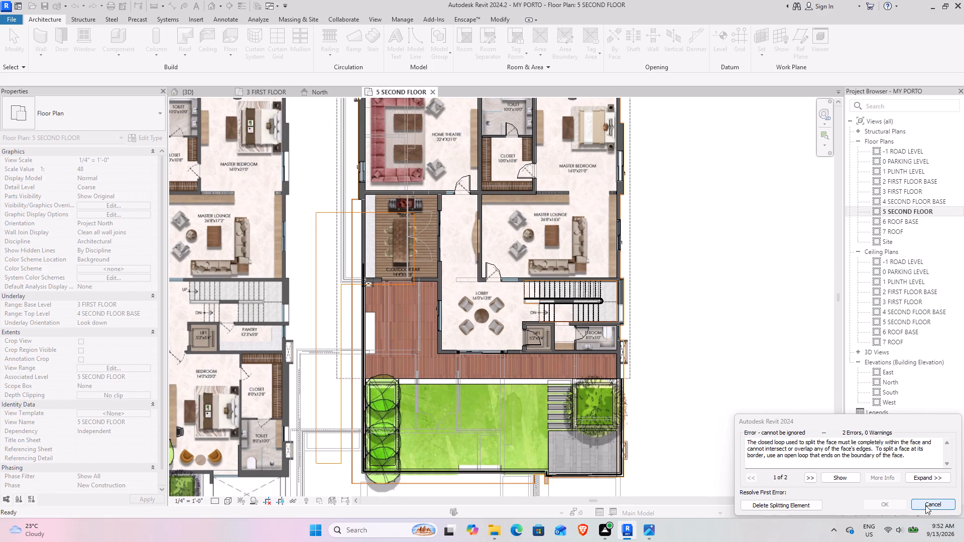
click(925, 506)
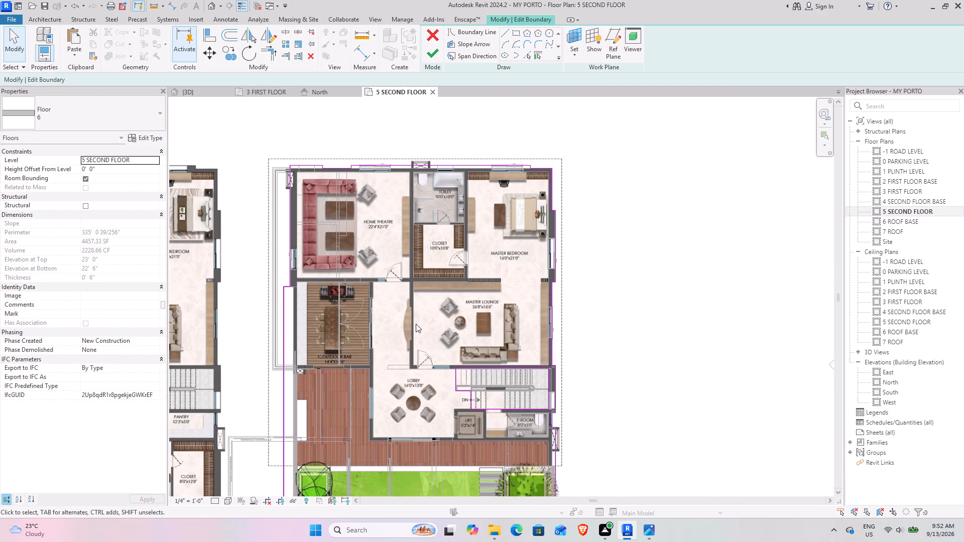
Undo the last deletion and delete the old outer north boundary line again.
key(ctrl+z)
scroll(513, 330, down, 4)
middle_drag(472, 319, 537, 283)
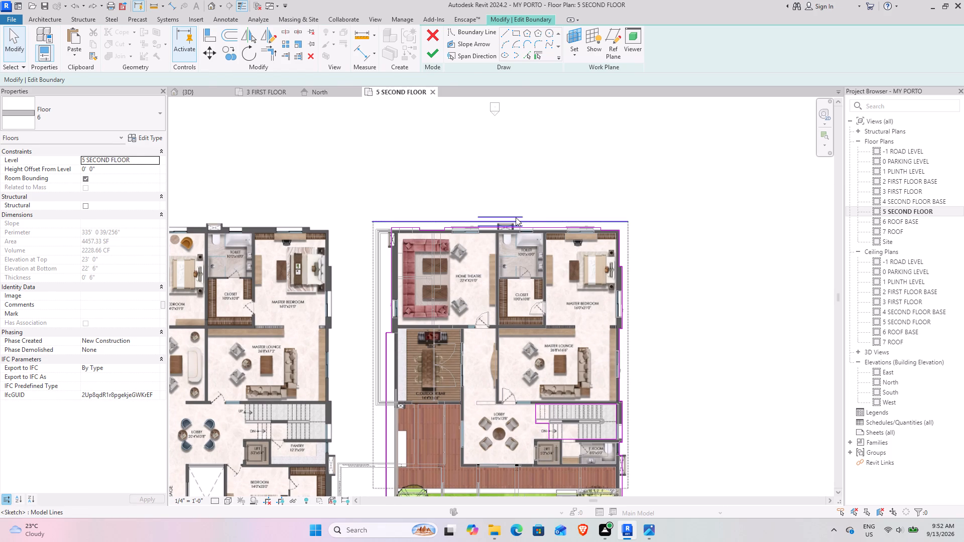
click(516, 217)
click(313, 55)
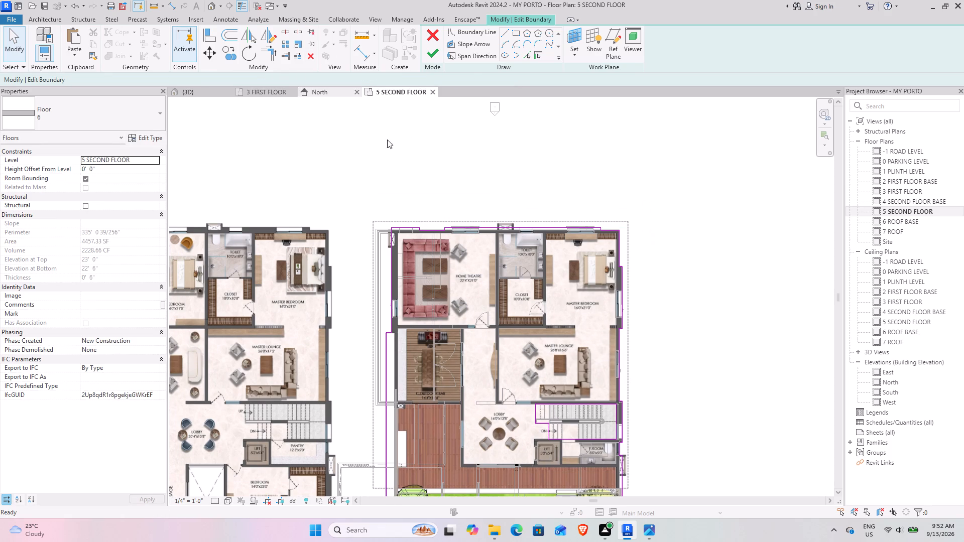
Finish the second-floor slab's boundary edit, deleting the splitting element that conflicts with the new slab outline.
middle_drag(420, 261, 371, 203)
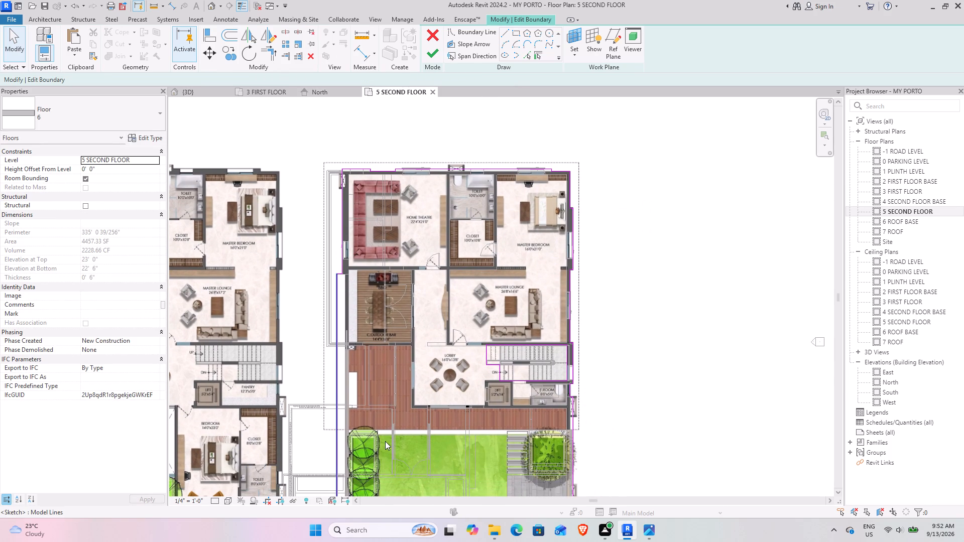
middle_drag(385, 441, 411, 308)
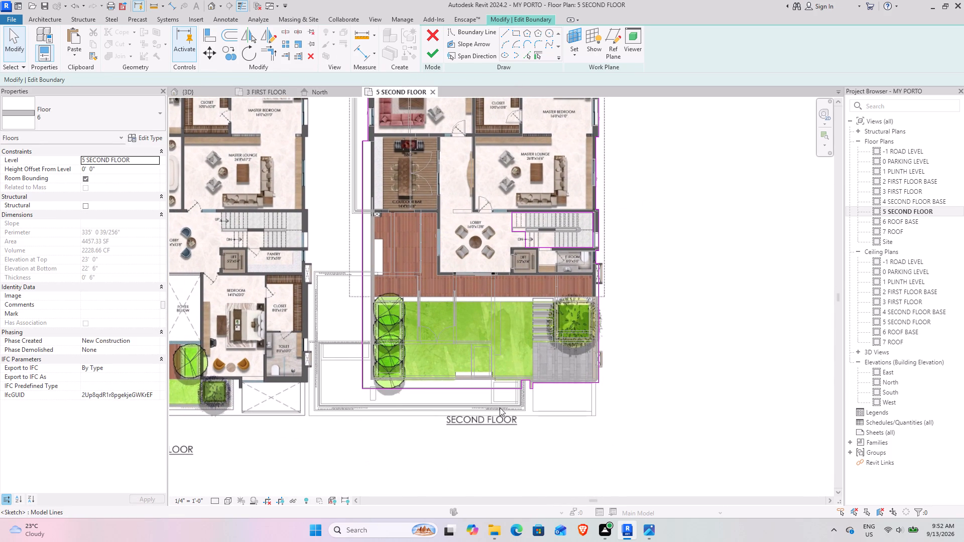
scroll(386, 181, up, 7)
middle_drag(414, 178, 401, 317)
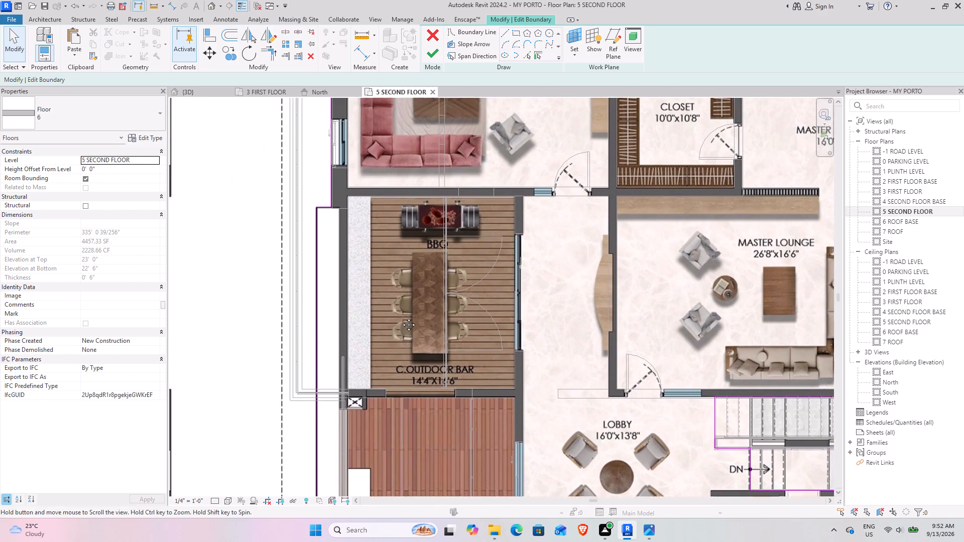
middle_drag(401, 317, 401, 352)
scroll(401, 352, up, 1)
scroll(390, 338, down, 3)
scroll(352, 250, up, 4)
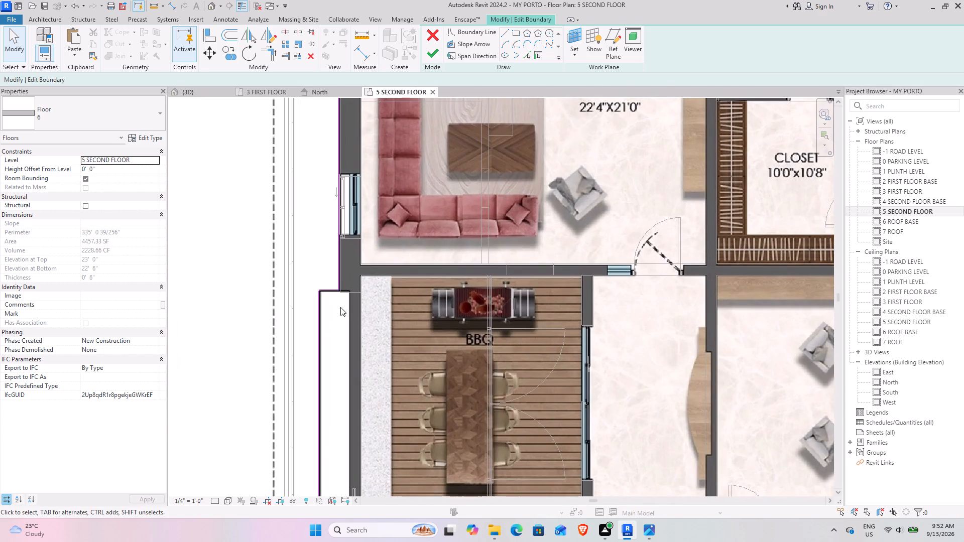
scroll(440, 308, down, 4)
middle_drag(441, 254, 427, 312)
click(434, 51)
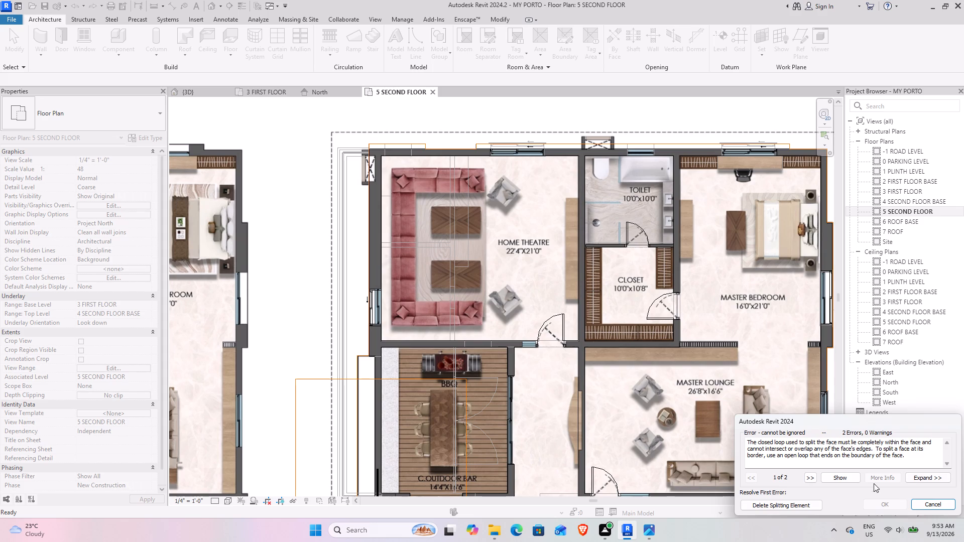
click(779, 507)
Inspect the reshaped second-floor slab in plan and 3D, checking its terrace, planter and outer wall edges.
scroll(524, 309, down, 4)
middle_drag(529, 395, 497, 345)
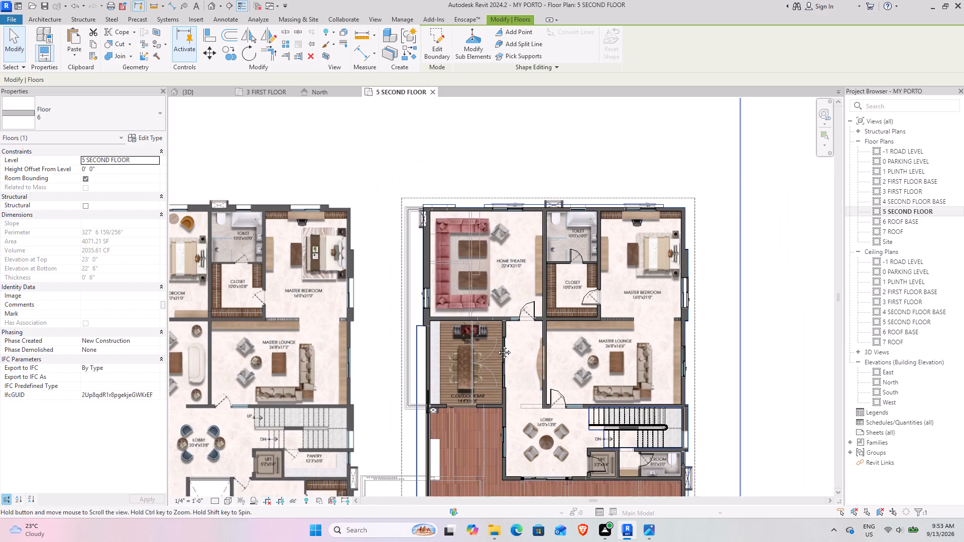
middle_drag(497, 345, 447, 189)
scroll(343, 362, up, 3)
middle_drag(460, 297, 473, 322)
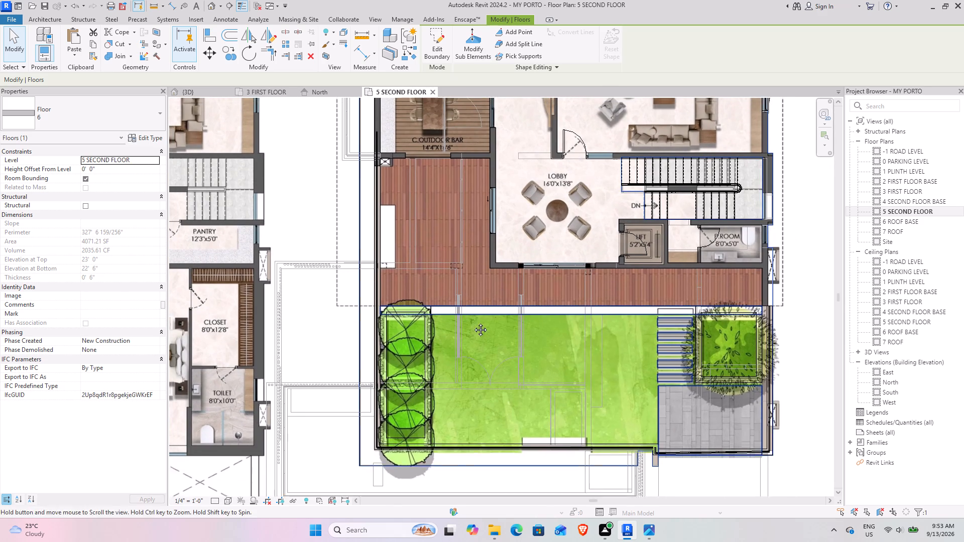
middle_drag(473, 322, 476, 370)
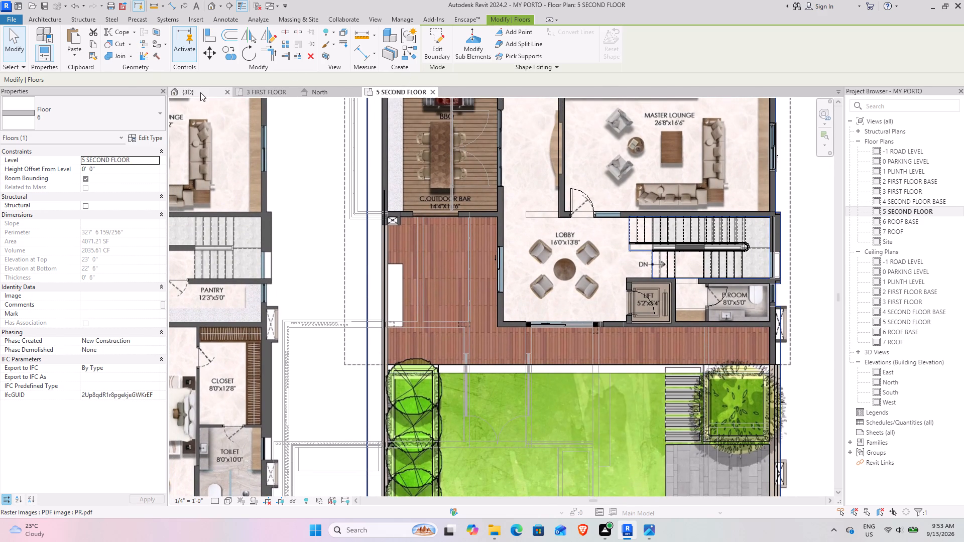
click(200, 92)
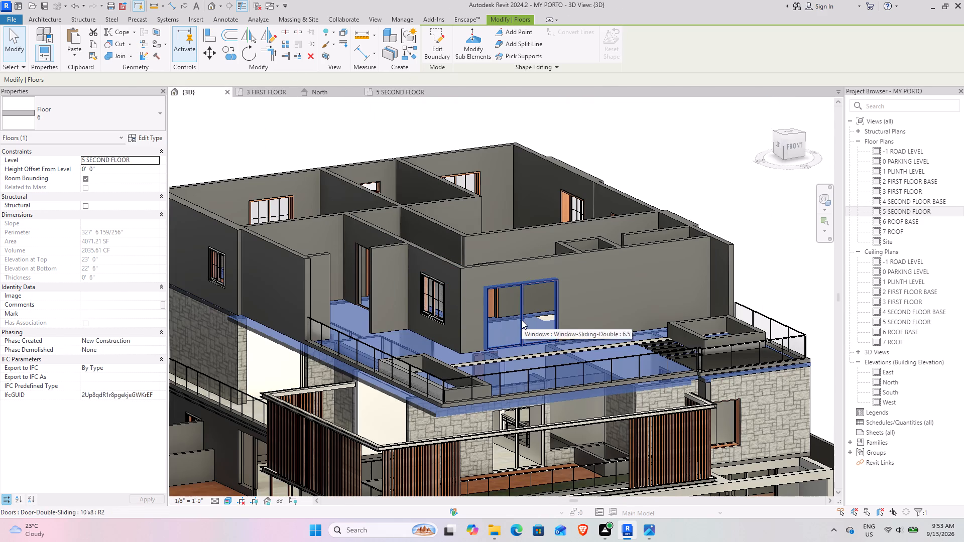
shift+middle_drag(520, 320, 503, 381)
click(764, 292)
middle_drag(715, 307, 727, 346)
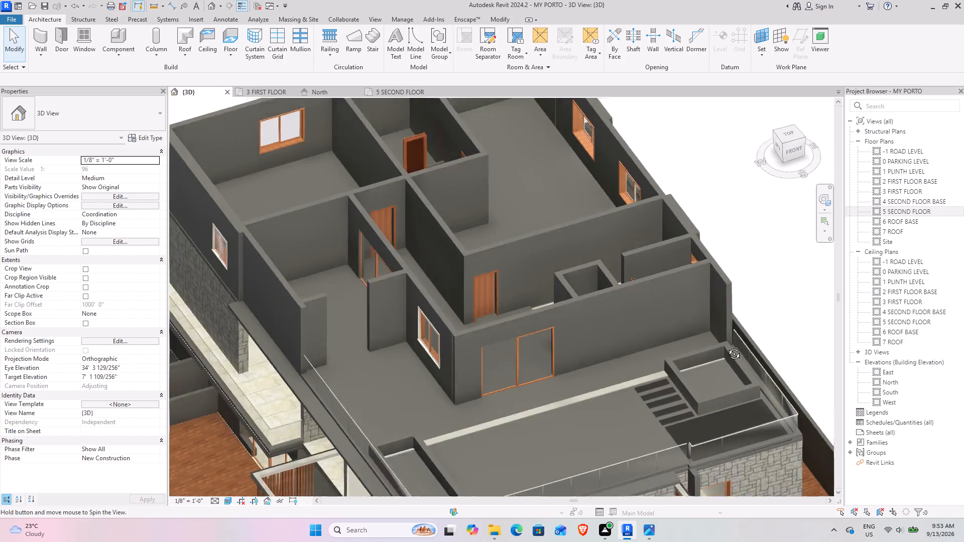
middle_drag(727, 346, 722, 362)
middle_drag(709, 365, 707, 214)
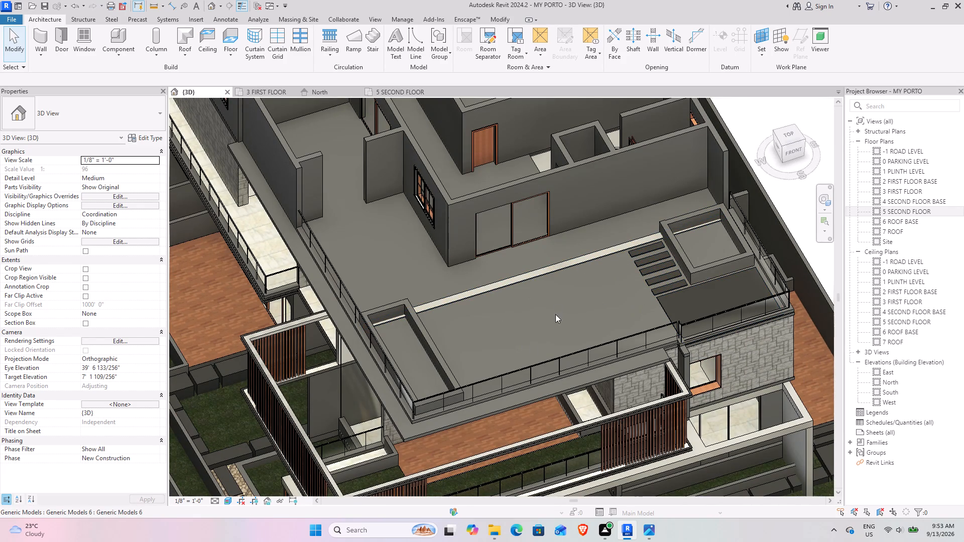
shift+middle_drag(552, 295, 567, 326)
scroll(528, 289, down, 4)
middle_drag(508, 300, 551, 352)
middle_drag(536, 355, 536, 277)
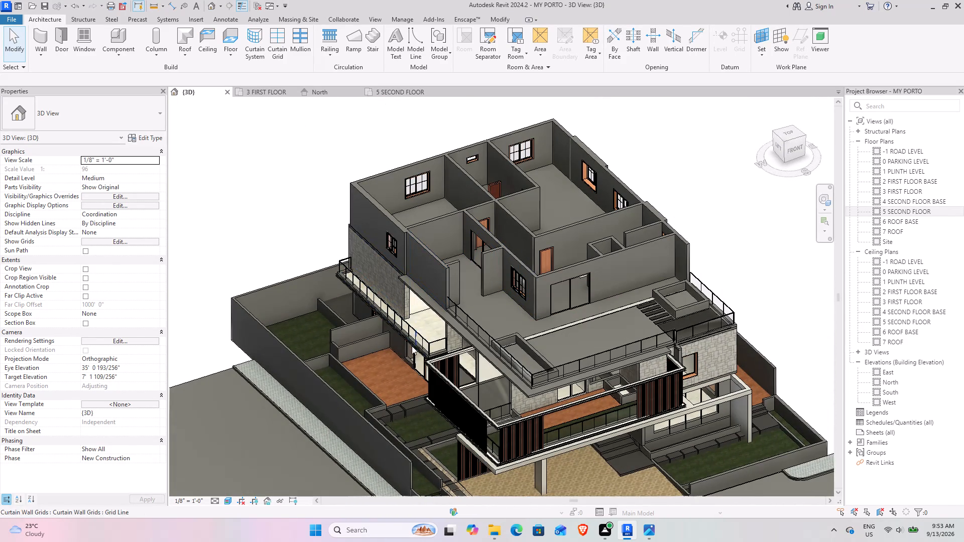
Examine the 3 FIRST FLOOR plan around the outer walls, balcony, pooja room and the areas open to below.
click(273, 92)
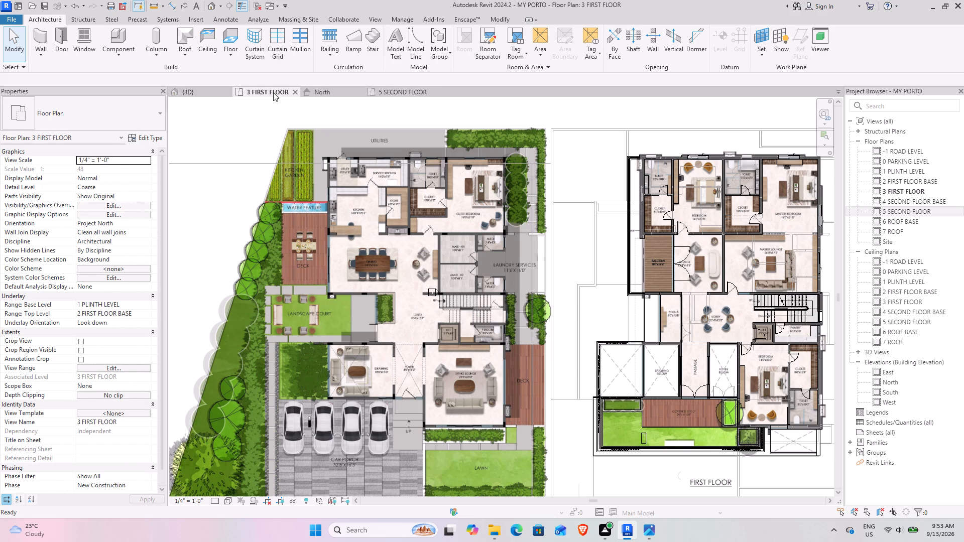
middle_drag(613, 256, 384, 187)
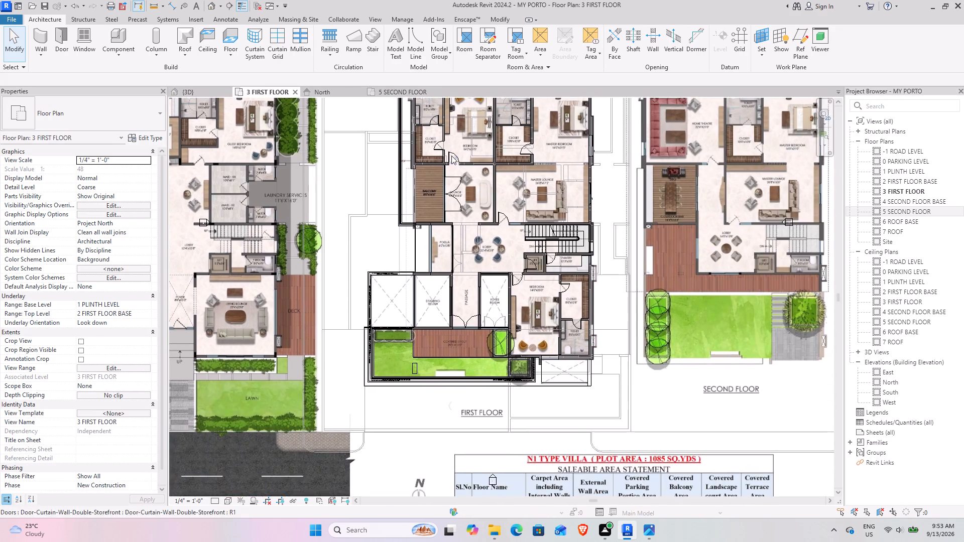
scroll(451, 156, up, 4)
middle_drag(378, 165, 305, 386)
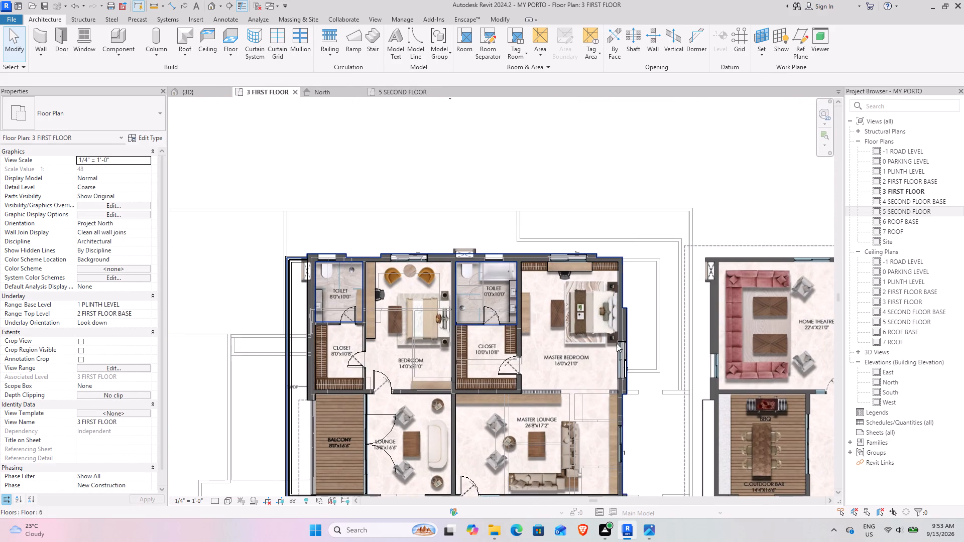
middle_drag(619, 367, 590, 266)
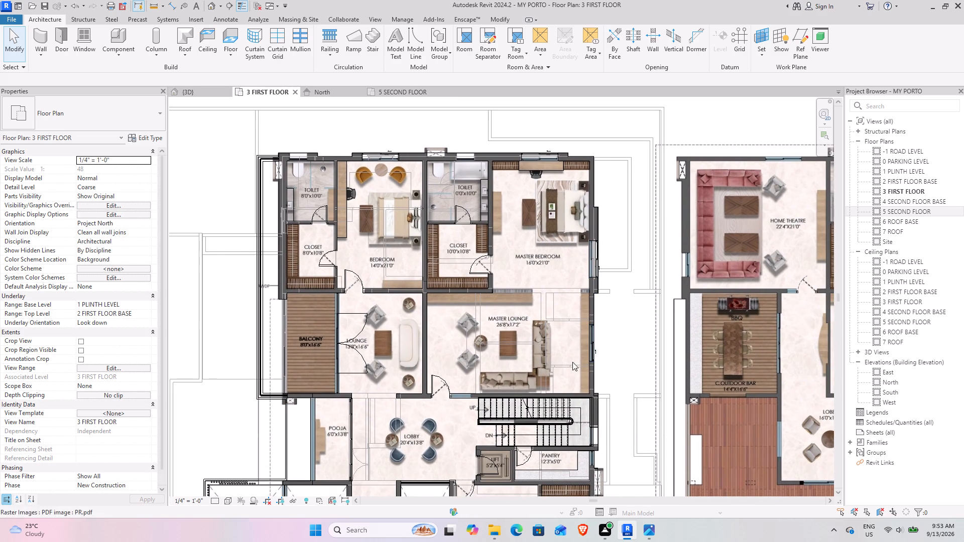
middle_drag(568, 438, 640, 309)
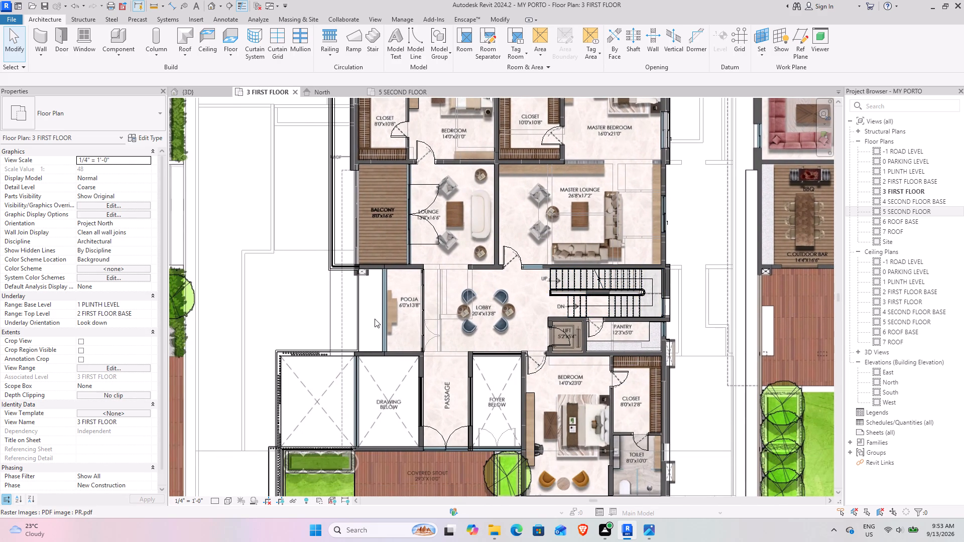
middle_drag(396, 334, 362, 243)
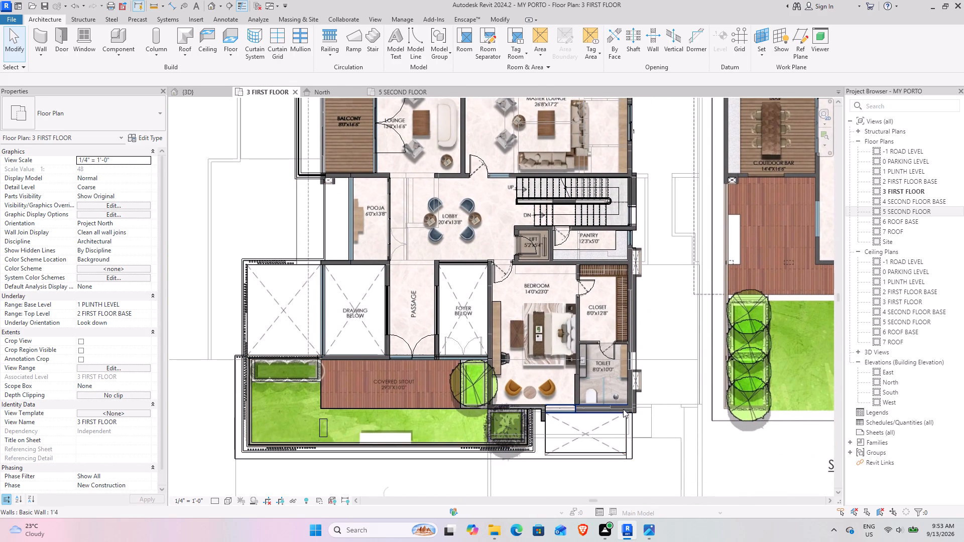
middle_drag(587, 309, 633, 365)
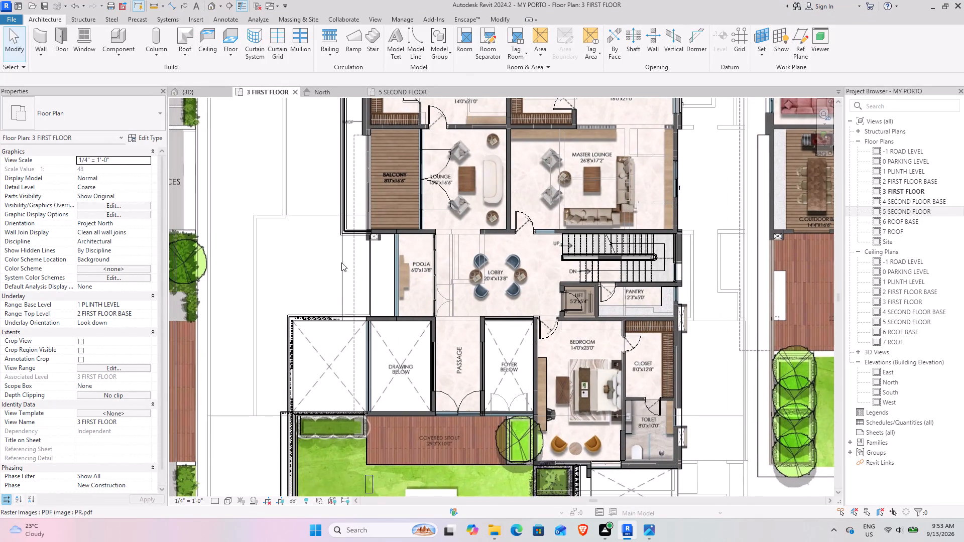
middle_drag(363, 238, 369, 325)
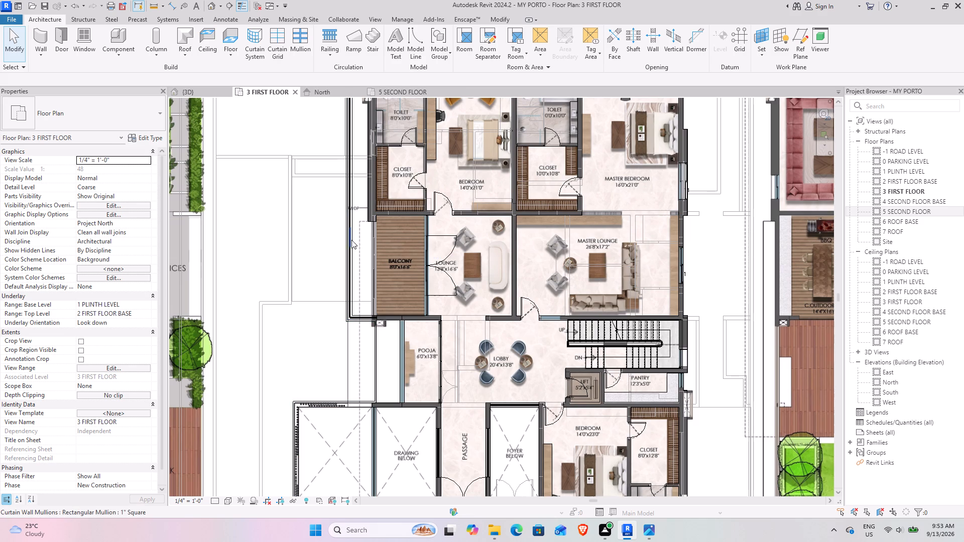
middle_drag(389, 228, 402, 265)
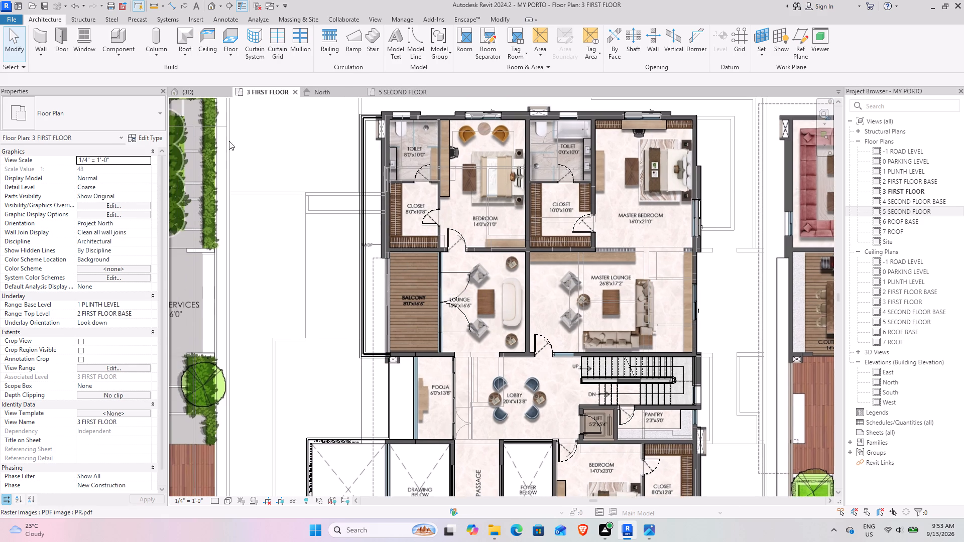
Select the 3 FIRST FLOOR slab in the 3D view and open its boundary for editing in the 3 FIRST FLOOR plan.
double_click(197, 85)
scroll(394, 351, up, 3)
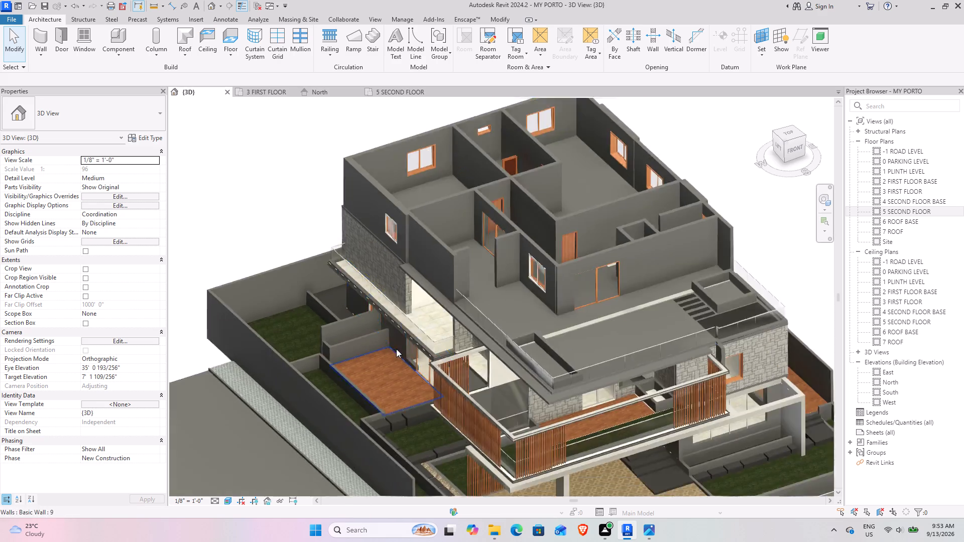
scroll(396, 349, up, 6)
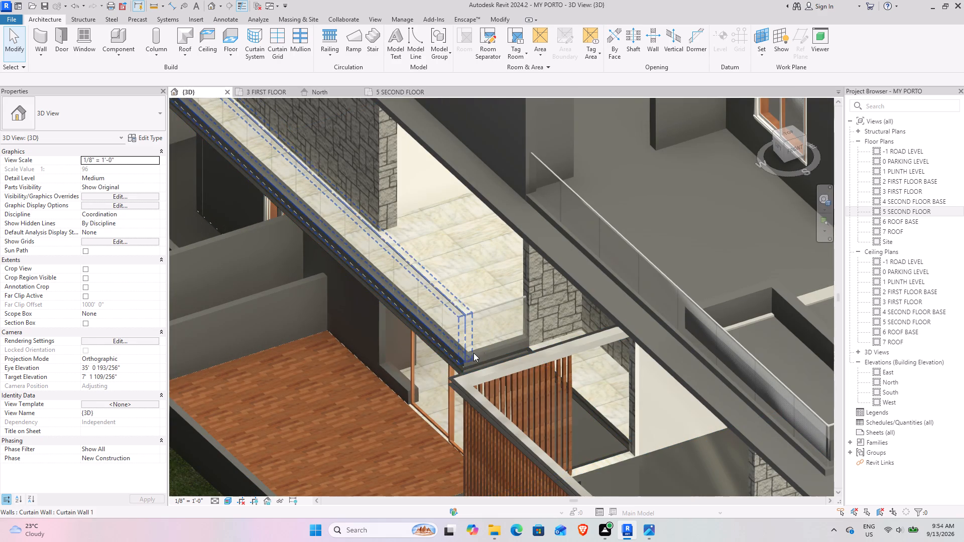
scroll(628, 430, down, 5)
middle_drag(647, 417, 417, 234)
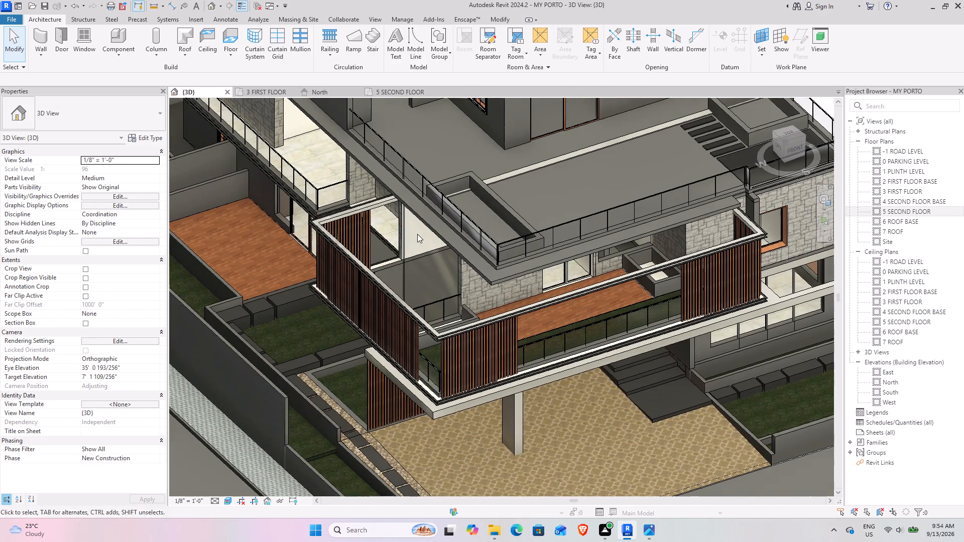
middle_drag(752, 328, 621, 360)
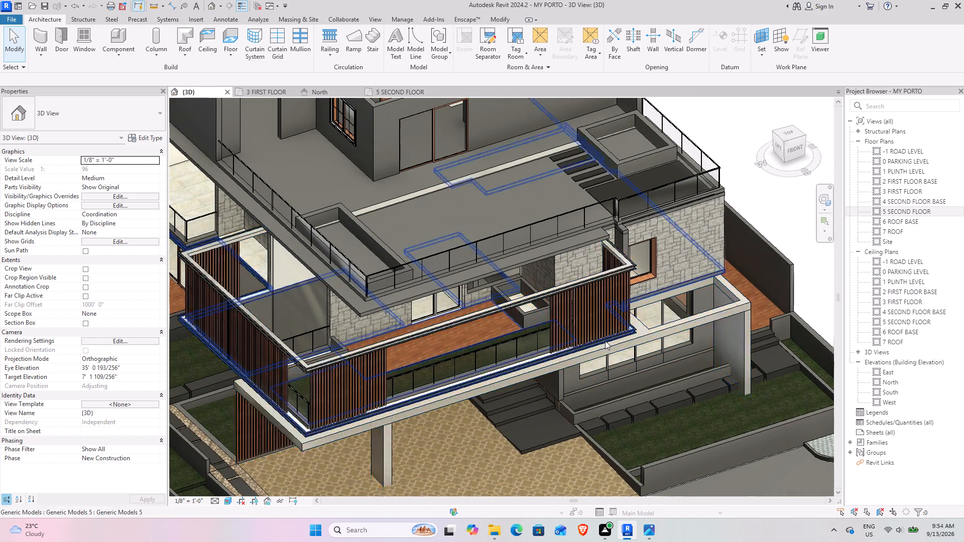
key(Tab)
click(524, 365)
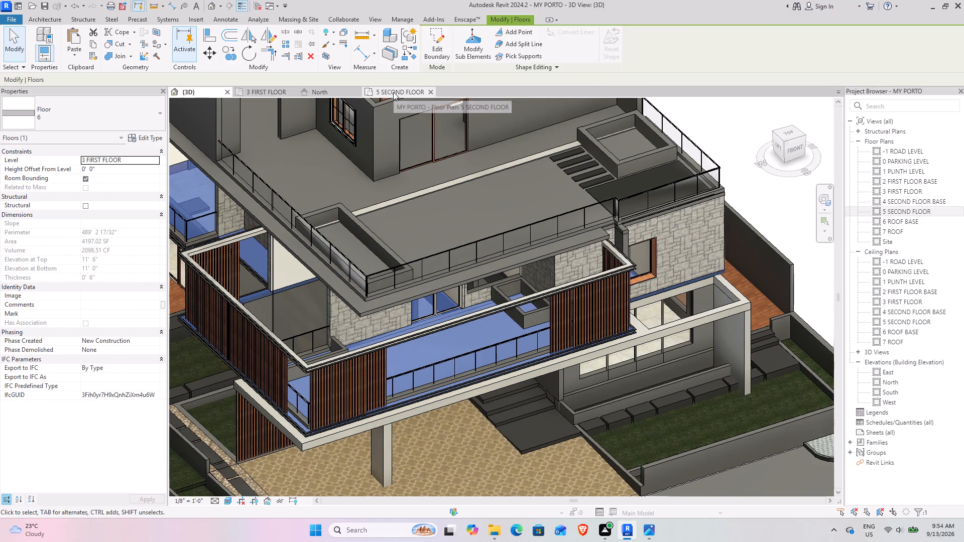
click(269, 90)
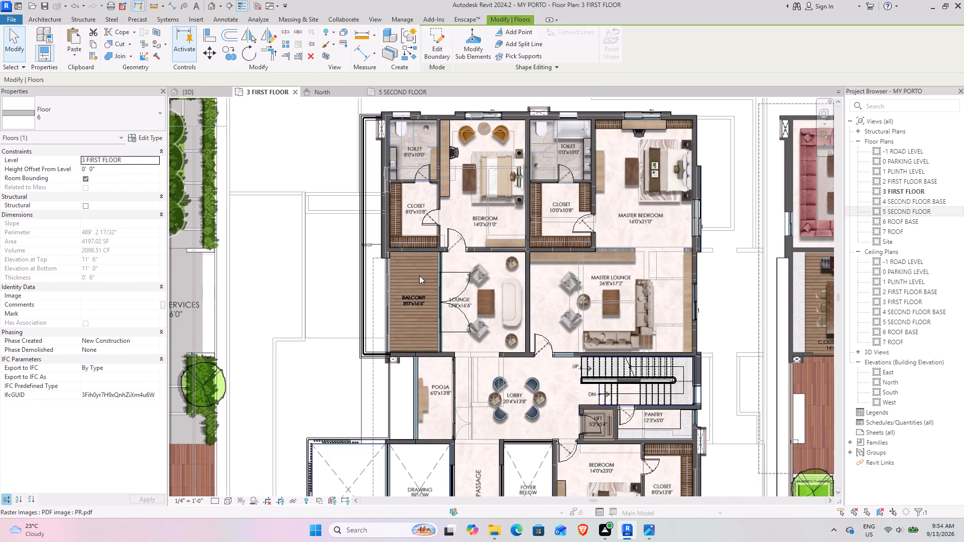
middle_drag(426, 334, 307, 267)
click(444, 52)
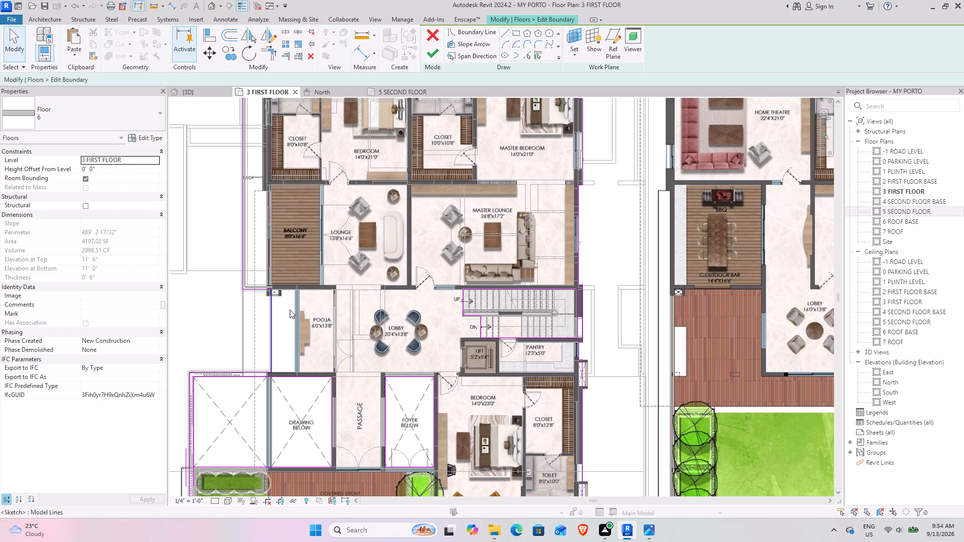
Check the first-floor slab's boundary in plan and from several sides in 3D, and finish the boundary edit.
middle_drag(278, 300, 396, 245)
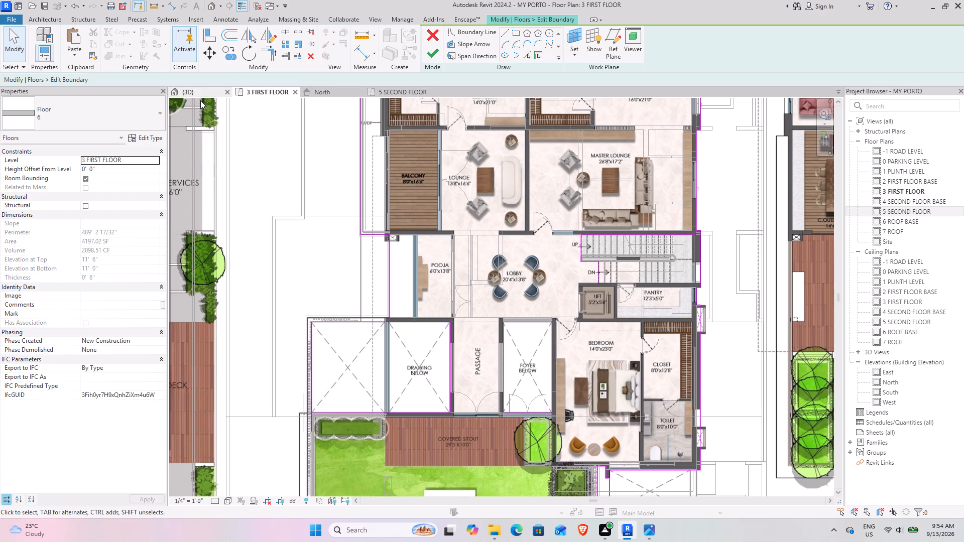
click(194, 88)
scroll(557, 351, down, 5)
shift+middle_drag(441, 375, 493, 333)
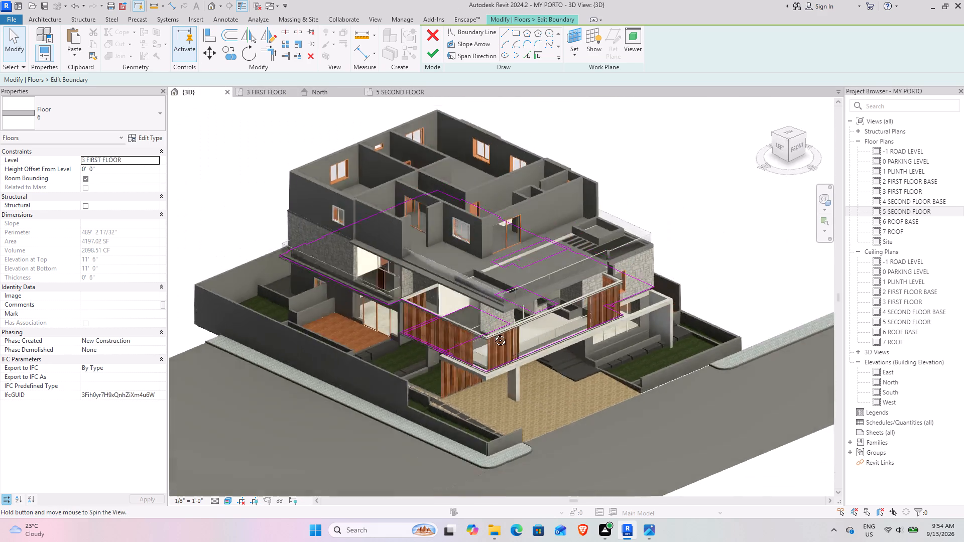
shift+middle_drag(493, 333, 514, 324)
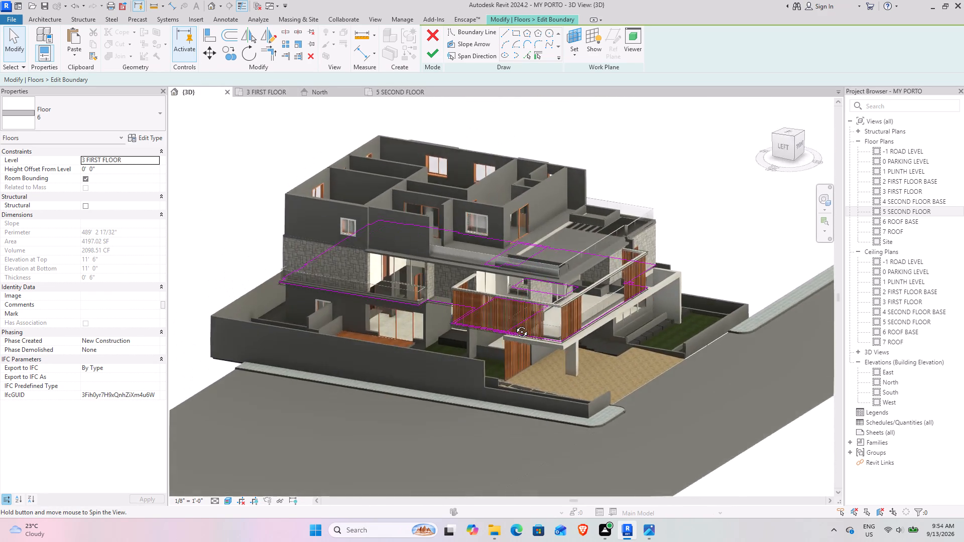
shift+middle_drag(514, 324, 646, 492)
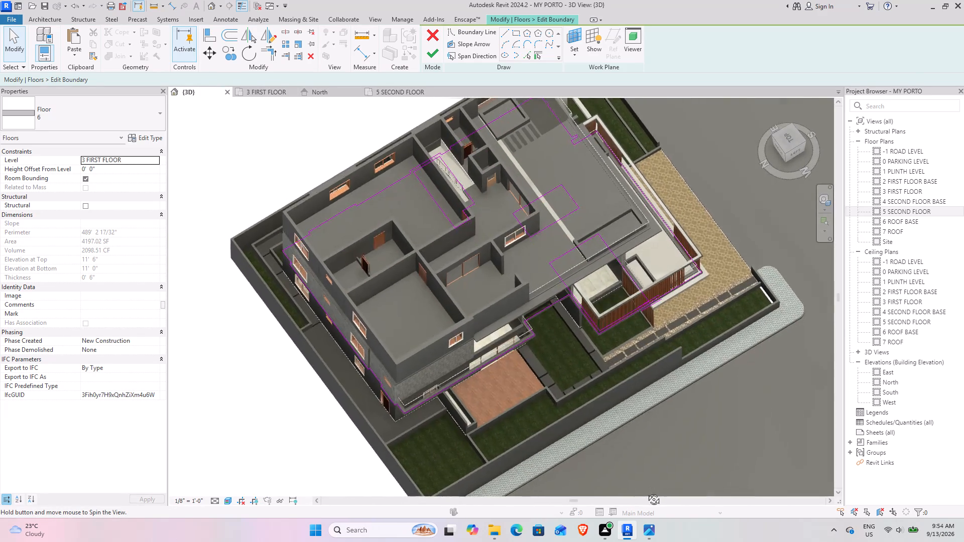
shift+middle_drag(646, 492, 440, 338)
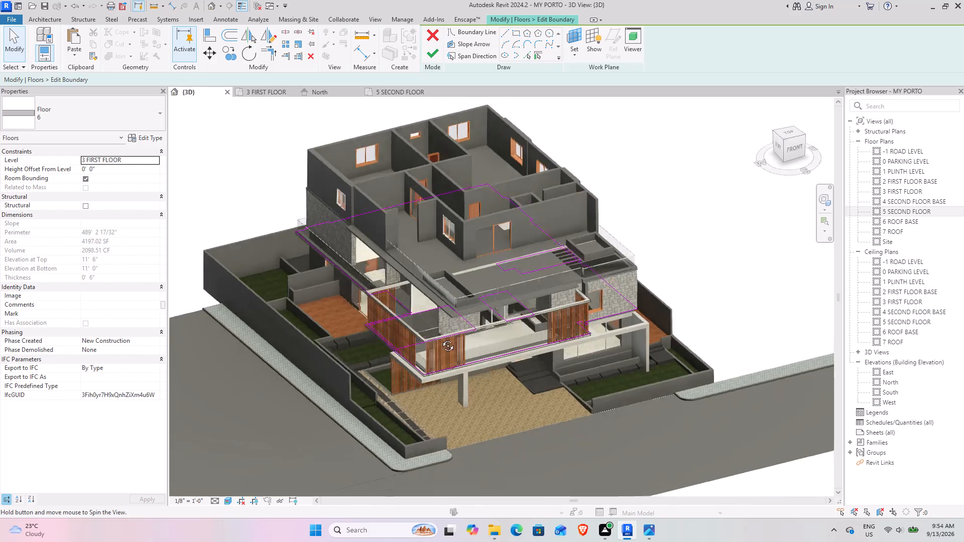
shift+middle_drag(440, 338, 469, 290)
shift+middle_drag(449, 324, 472, 387)
shift+middle_drag(441, 375, 520, 373)
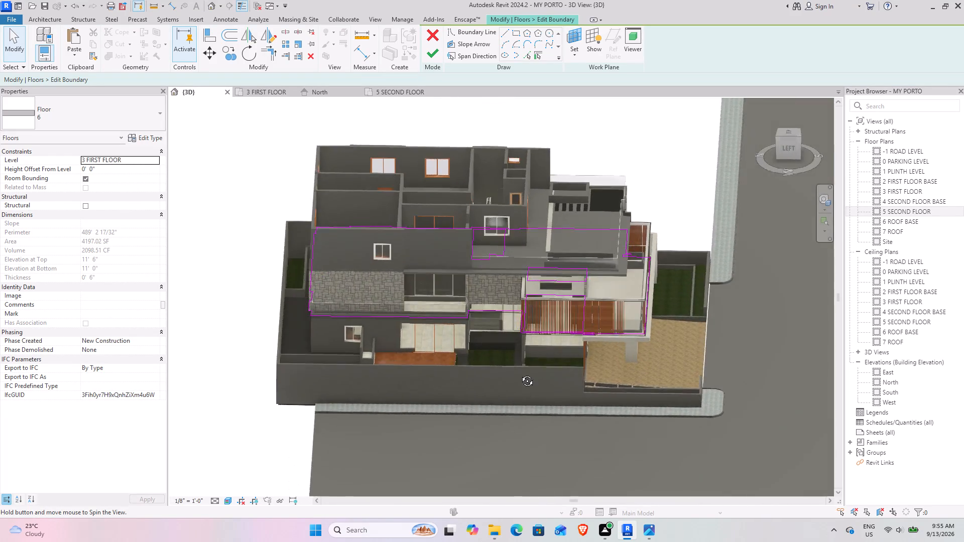
shift+middle_drag(520, 373, 442, 388)
click(434, 51)
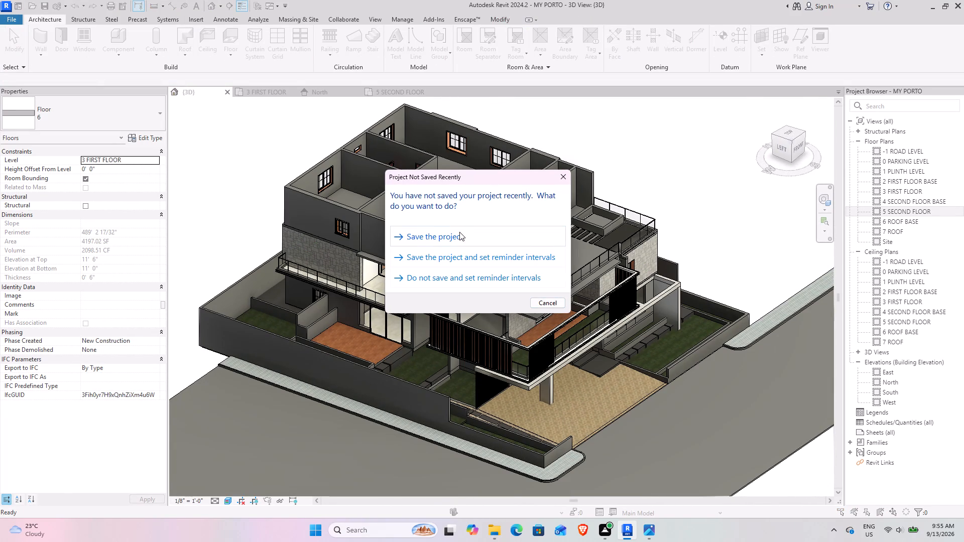
Save the project.
click(459, 232)
Examine the 5 SECOND FLOOR plan for the terrace deck, lawn, planters and surrounding slab edges.
shift+middle_drag(627, 296, 601, 337)
shift+middle_drag(613, 252, 589, 304)
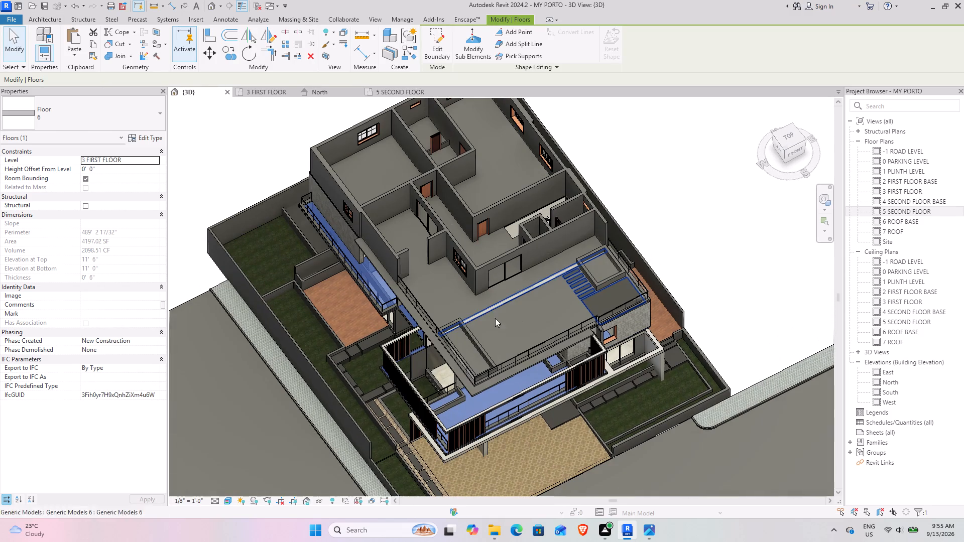
click(403, 89)
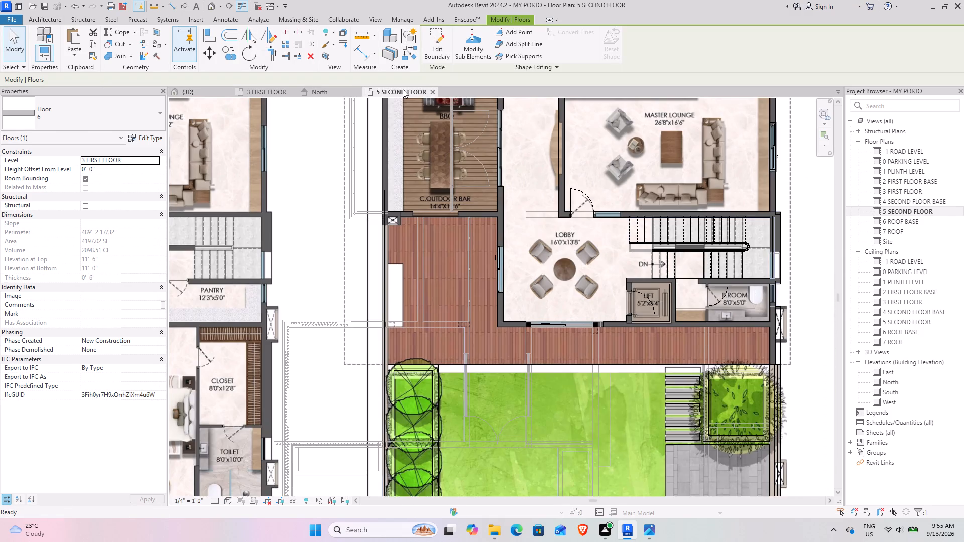
scroll(456, 174, down, 8)
click(648, 209)
middle_drag(607, 192, 616, 200)
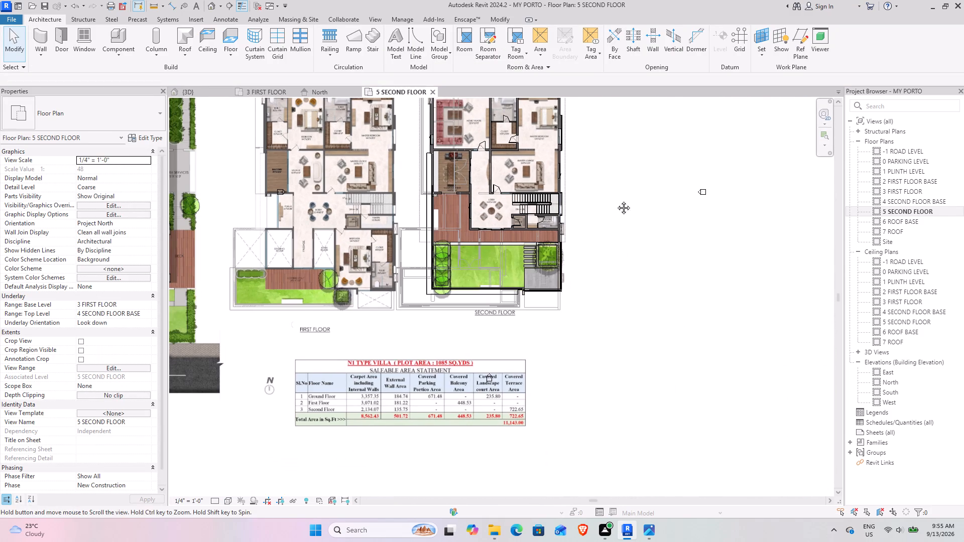
middle_drag(616, 200, 677, 273)
scroll(539, 220, up, 5)
middle_drag(518, 230, 405, 186)
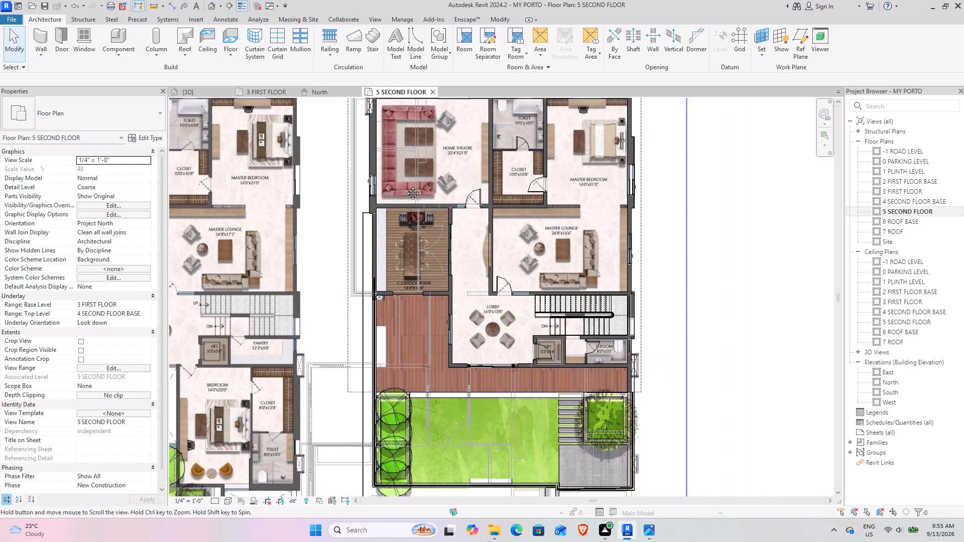
middle_drag(405, 186, 396, 182)
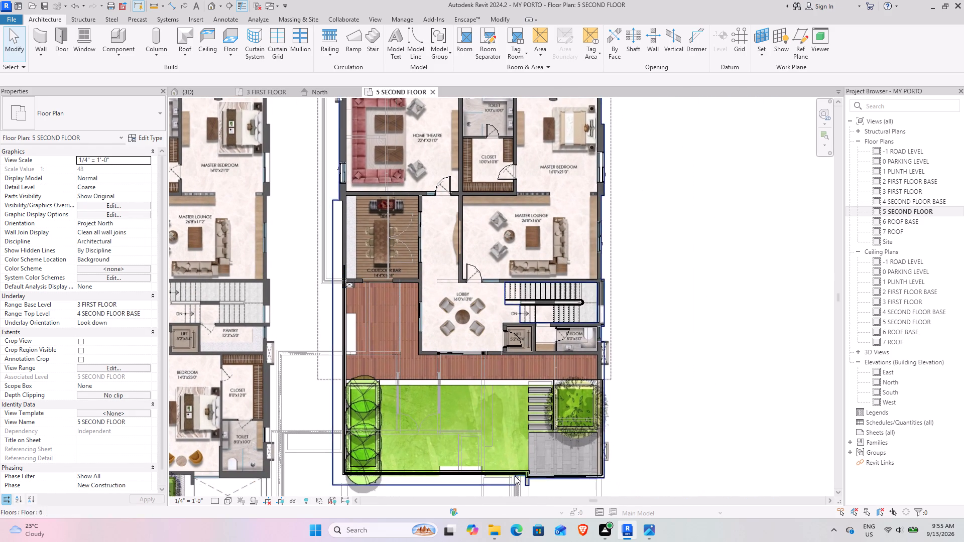
Inspect the house in 3D from all sides, focusing on the second-floor terrace, planters, stepping slabs and railings.
click(184, 96)
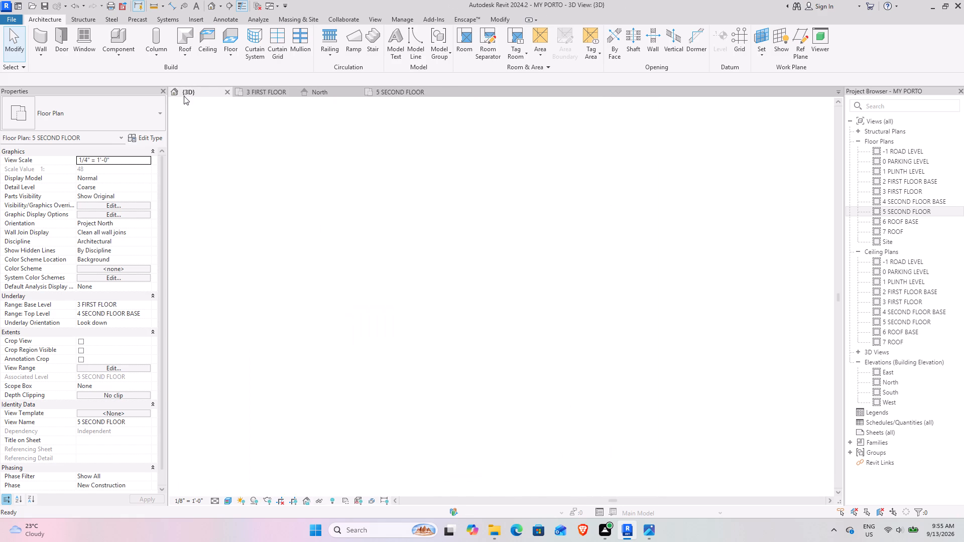
shift+middle_drag(517, 405, 565, 301)
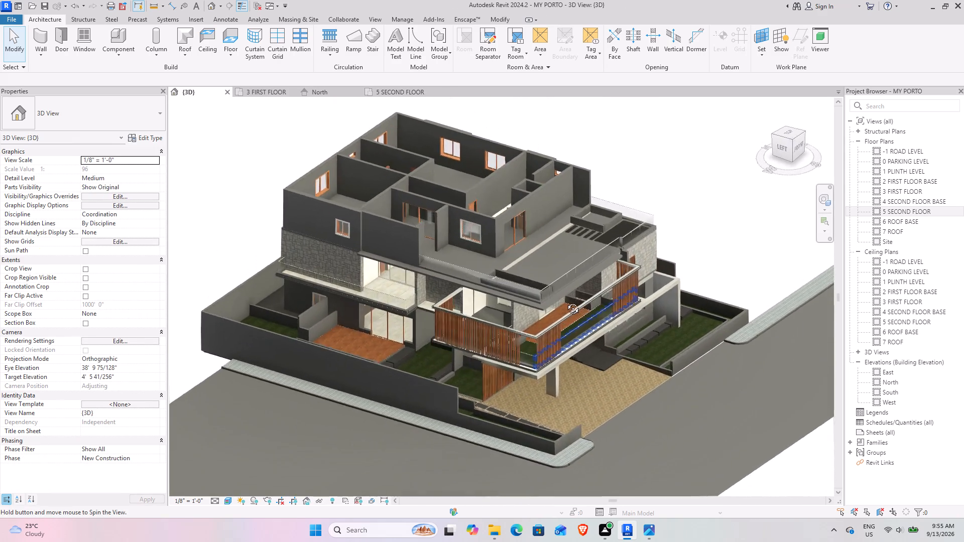
shift+middle_drag(565, 301, 543, 296)
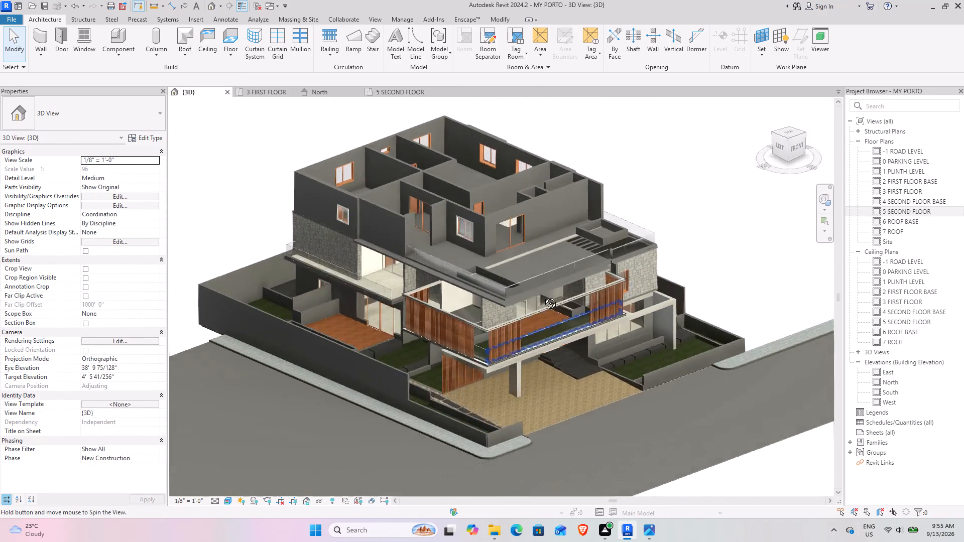
shift+middle_drag(543, 296, 656, 240)
scroll(323, 245, up, 8)
shift+middle_drag(300, 282, 389, 266)
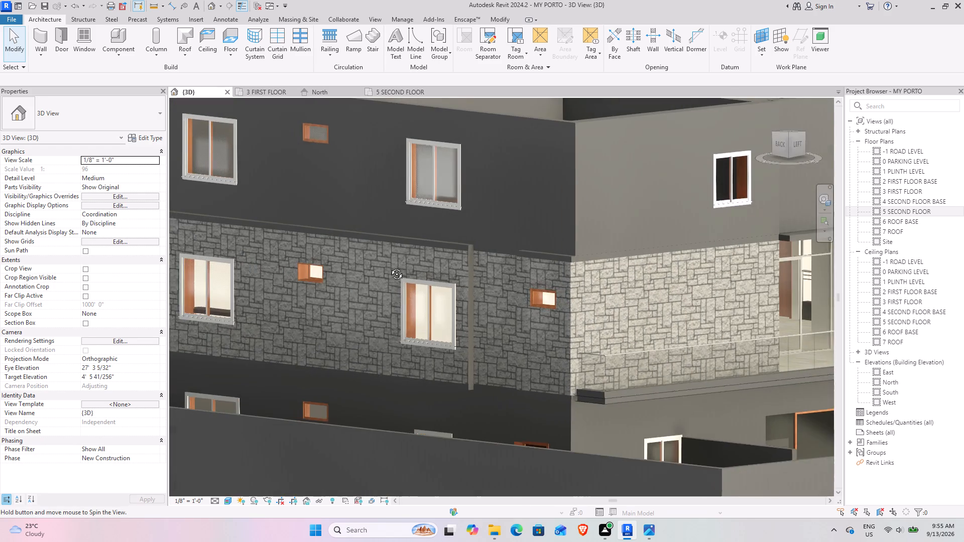
shift+middle_drag(389, 266, 381, 293)
scroll(381, 293, down, 5)
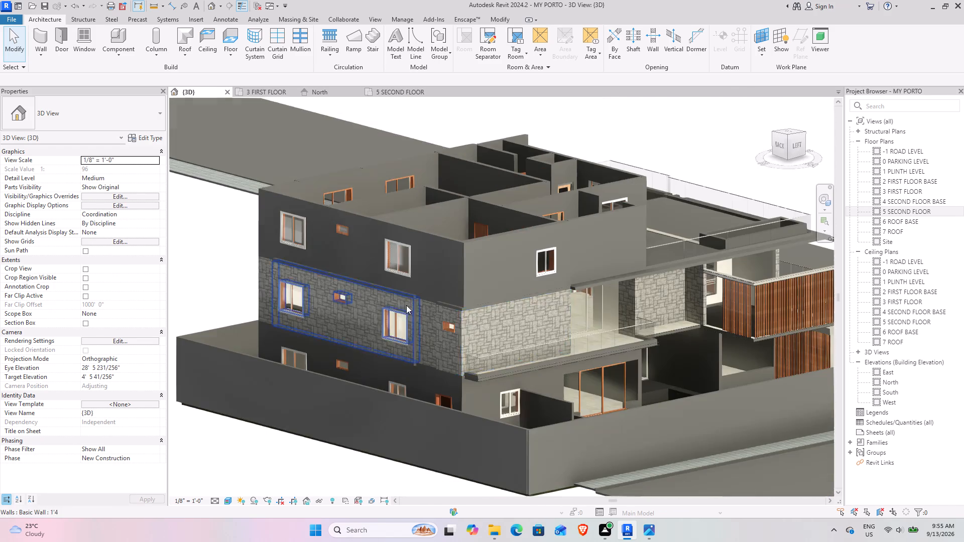
shift+middle_drag(489, 320, 429, 315)
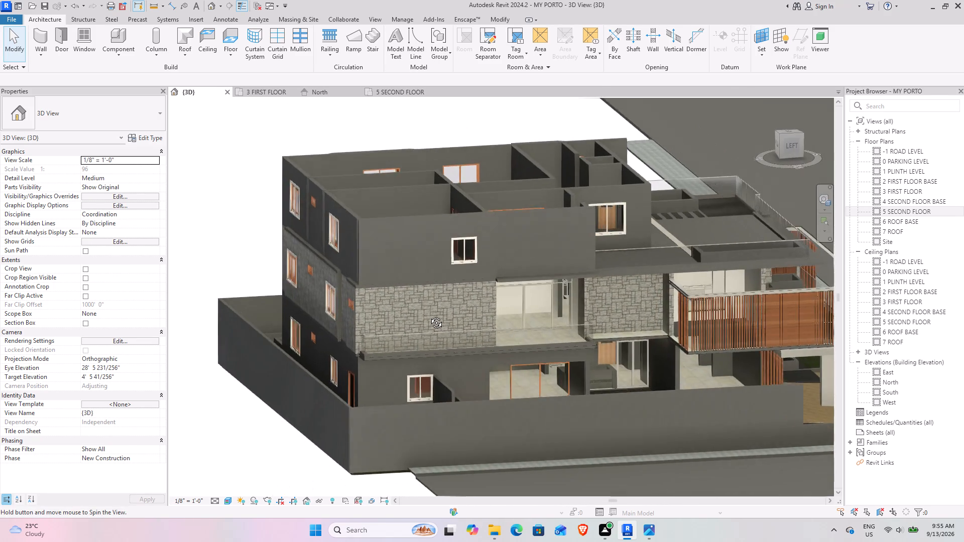
shift+middle_drag(429, 315, 246, 319)
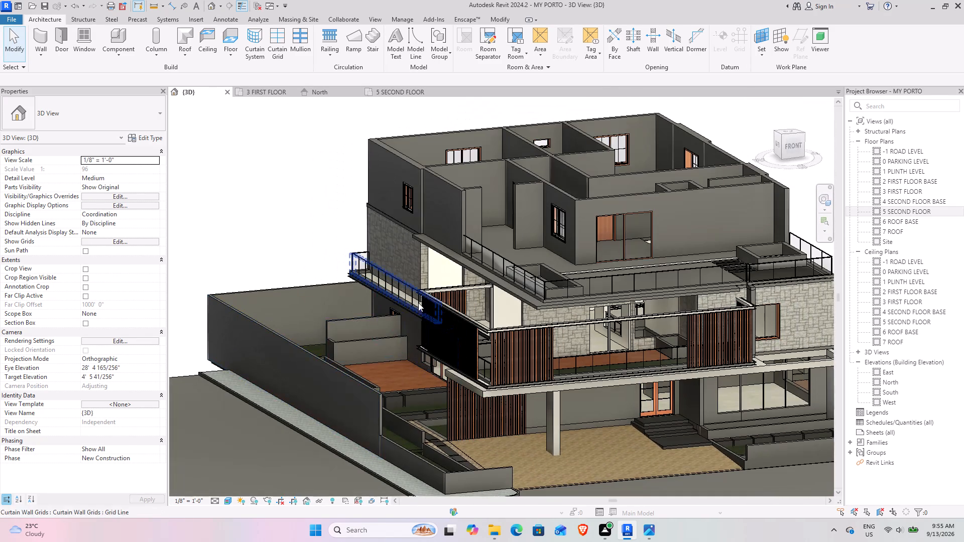
shift+middle_drag(634, 273, 469, 280)
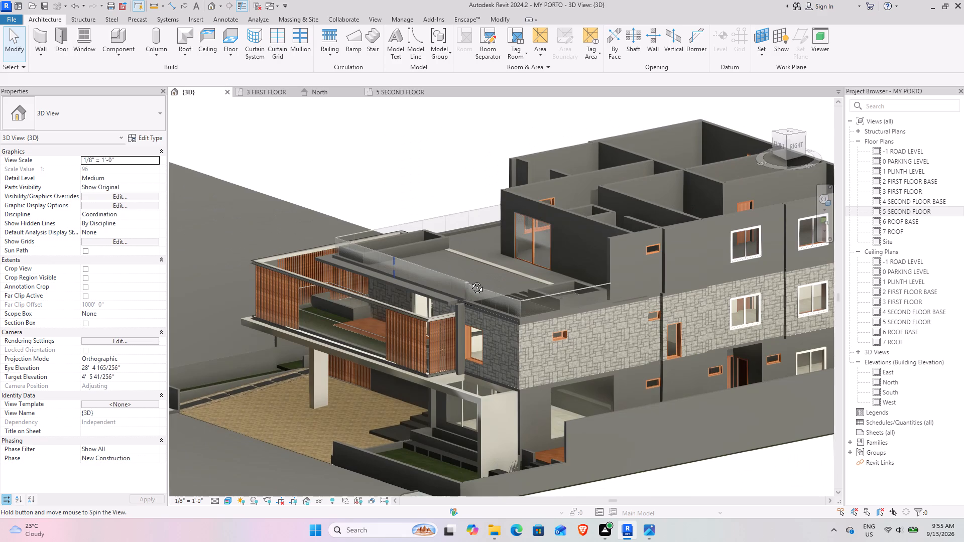
shift+middle_drag(469, 280, 651, 311)
middle_drag(648, 308, 547, 231)
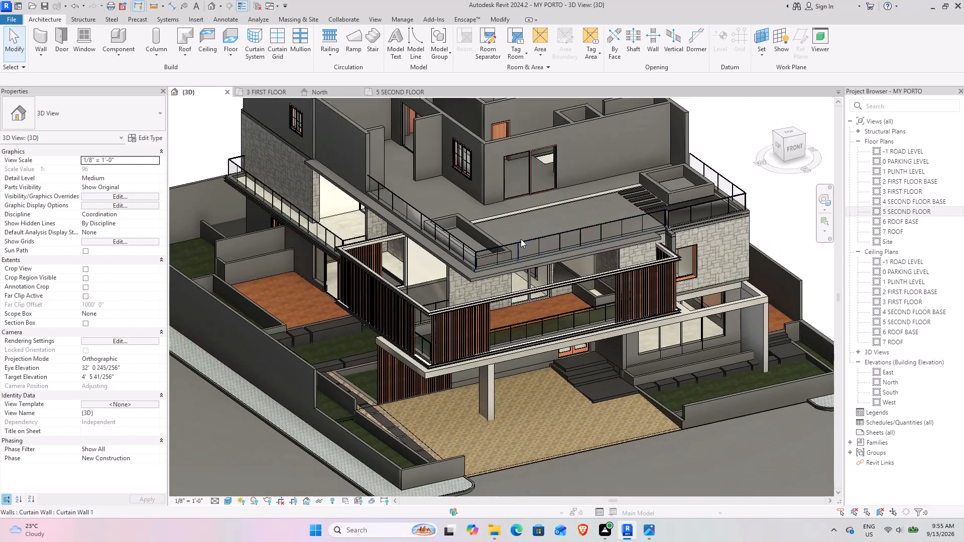
shift+middle_drag(521, 239, 556, 284)
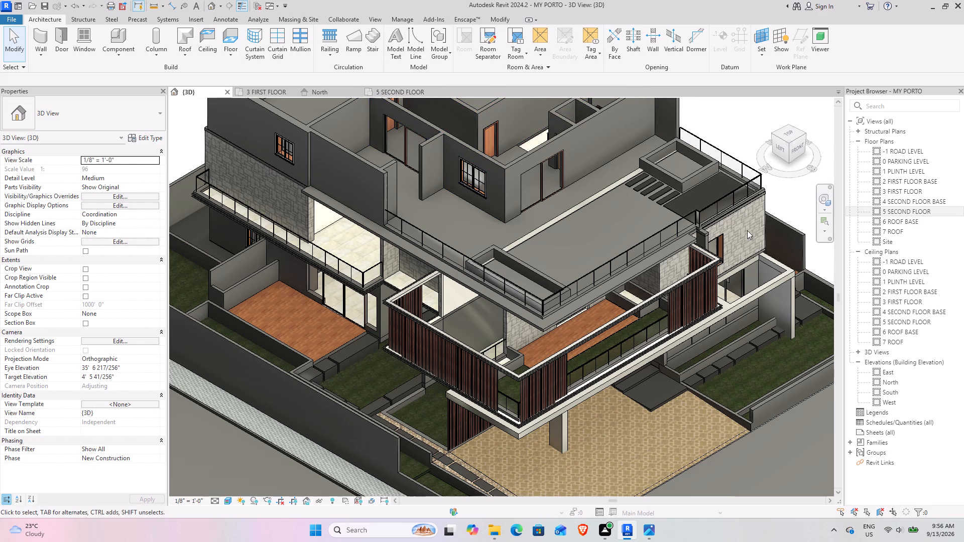
scroll(665, 185, up, 7)
scroll(569, 232, down, 3)
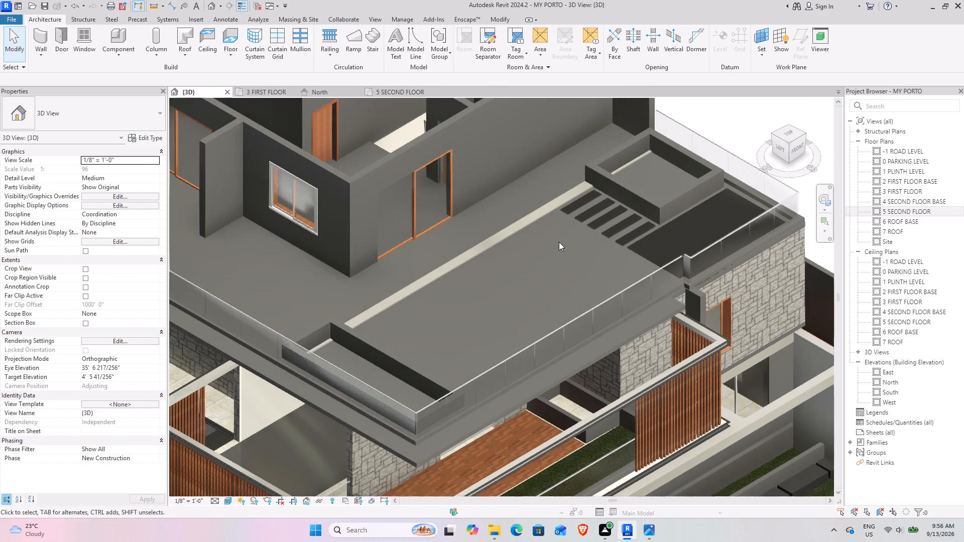
middle_drag(539, 243, 546, 191)
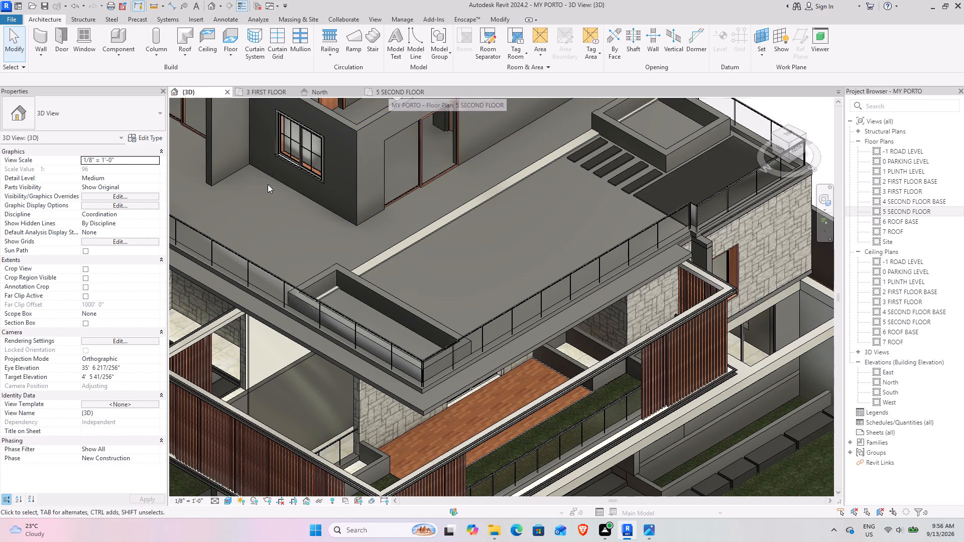
scroll(326, 224, down, 4)
middle_drag(339, 224, 398, 222)
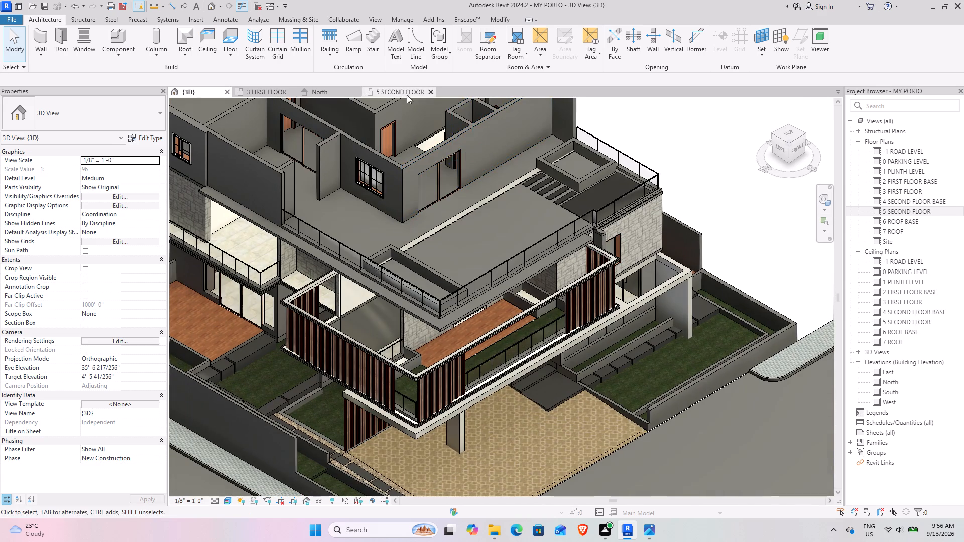
Start Split Face on the second-floor slab in the 5 SECOND FLOOR plan and sketch a rectangle about 17' 2" deep around the lawn and its long planter.
click(402, 94)
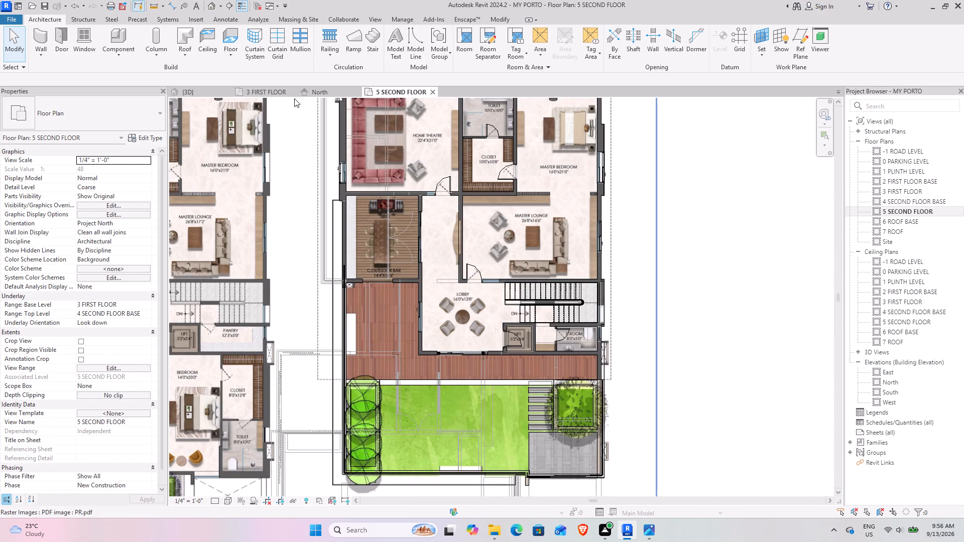
click(499, 20)
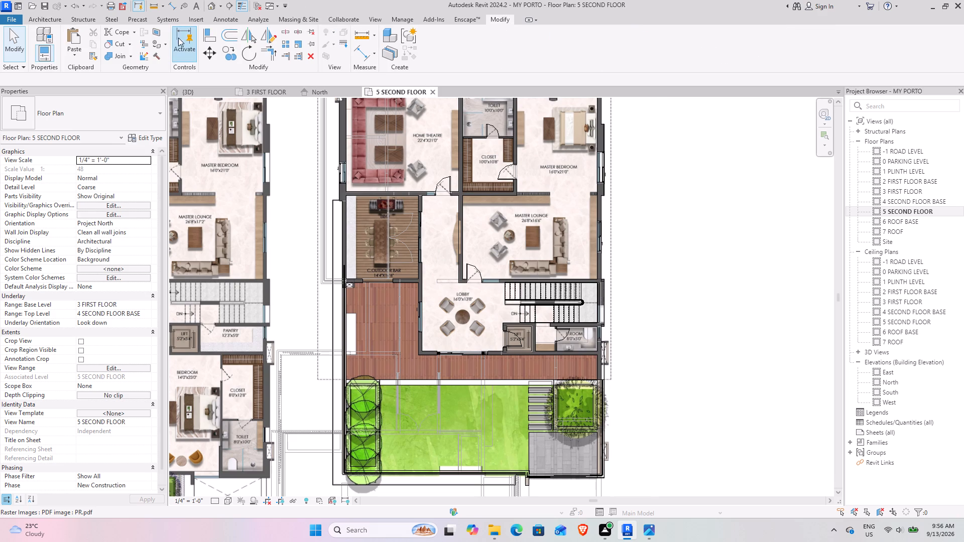
click(154, 32)
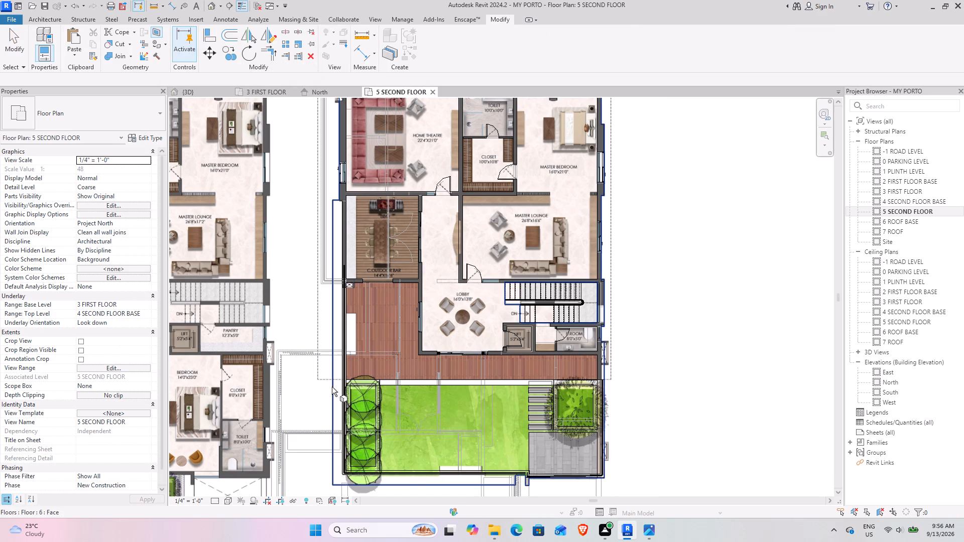
click(332, 387)
middle_drag(412, 451, 294, 297)
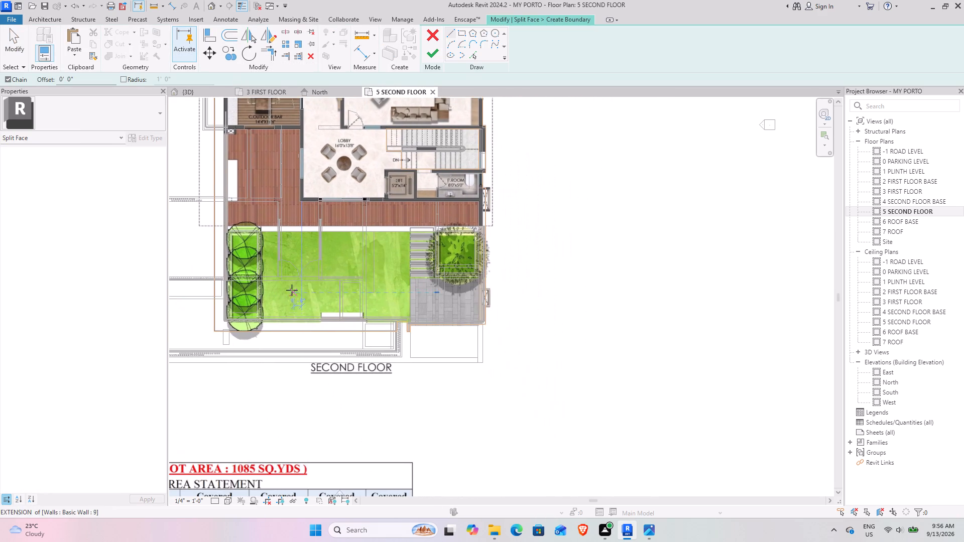
scroll(245, 243, up, 4)
scroll(239, 287, up, 3)
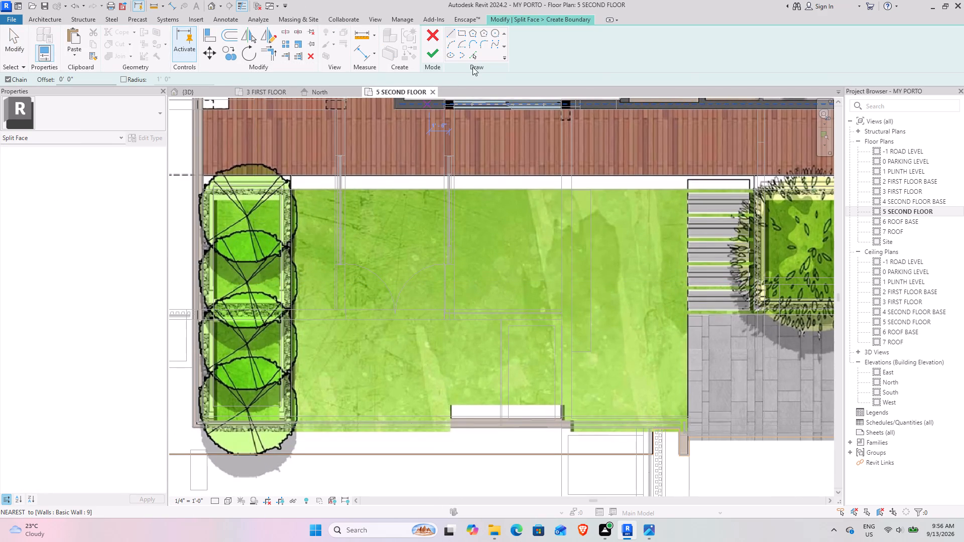
click(460, 33)
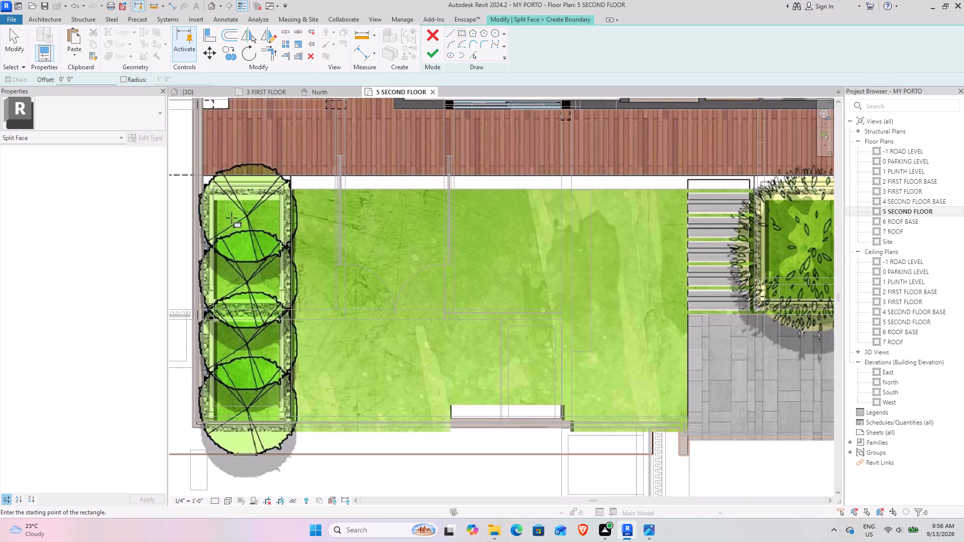
middle_drag(231, 218, 303, 216)
scroll(273, 185, up, 4)
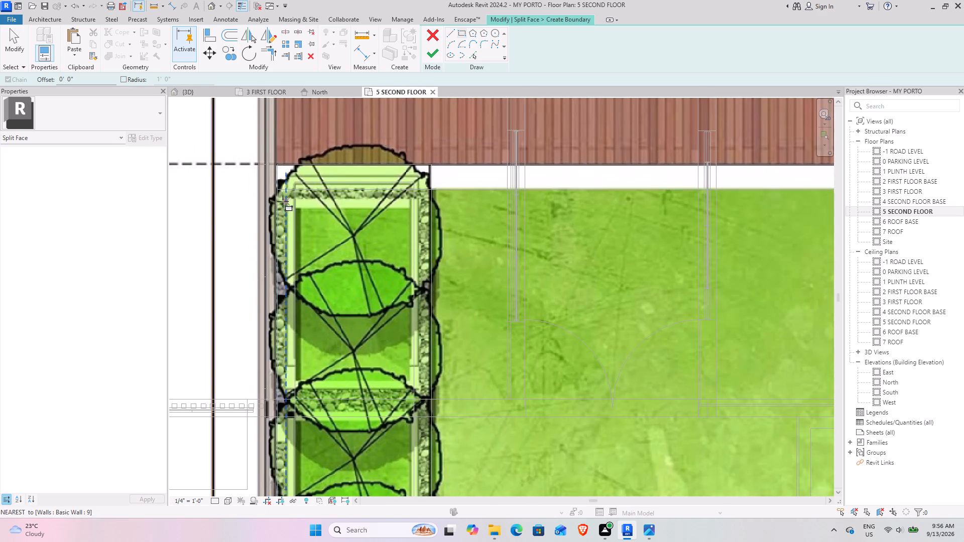
click(274, 190)
scroll(449, 278, down, 4)
middle_drag(572, 323, 331, 201)
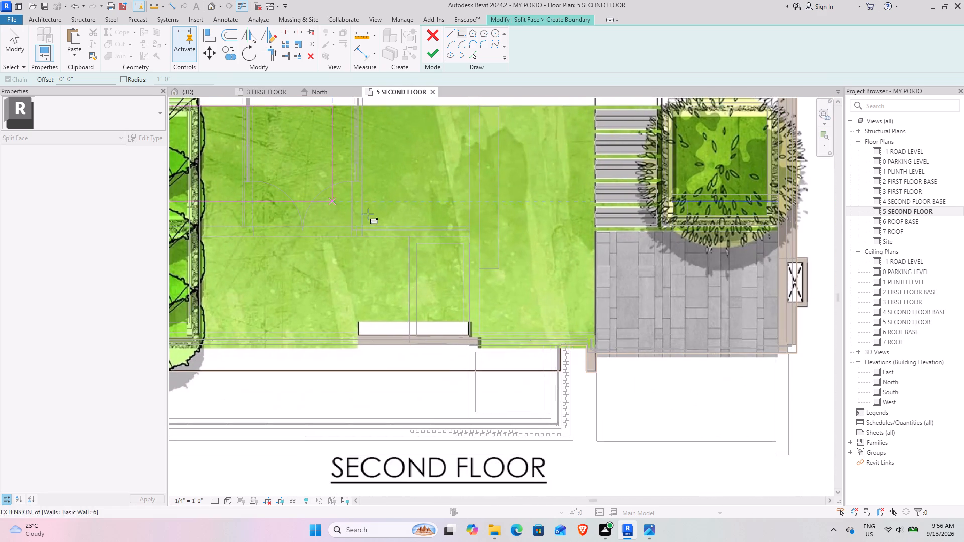
scroll(606, 339, up, 12)
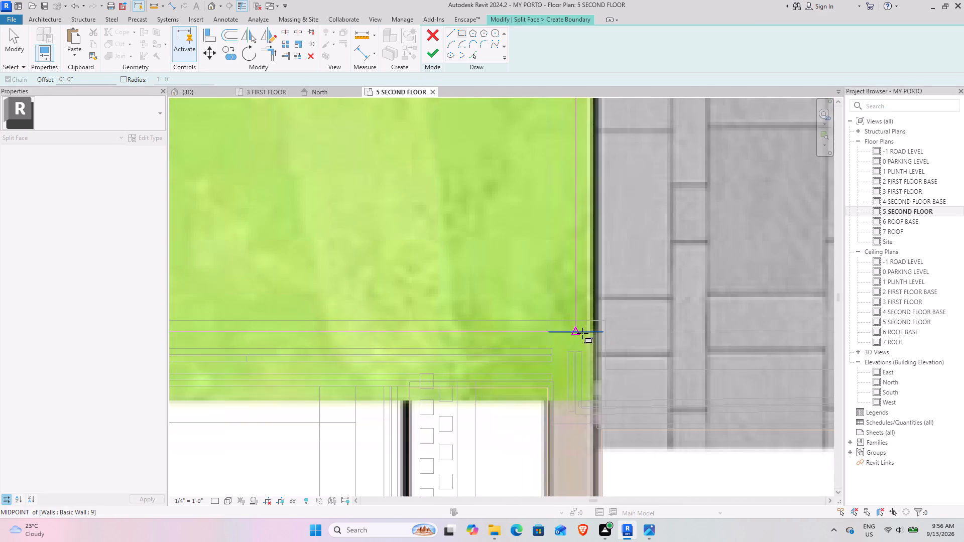
click(593, 381)
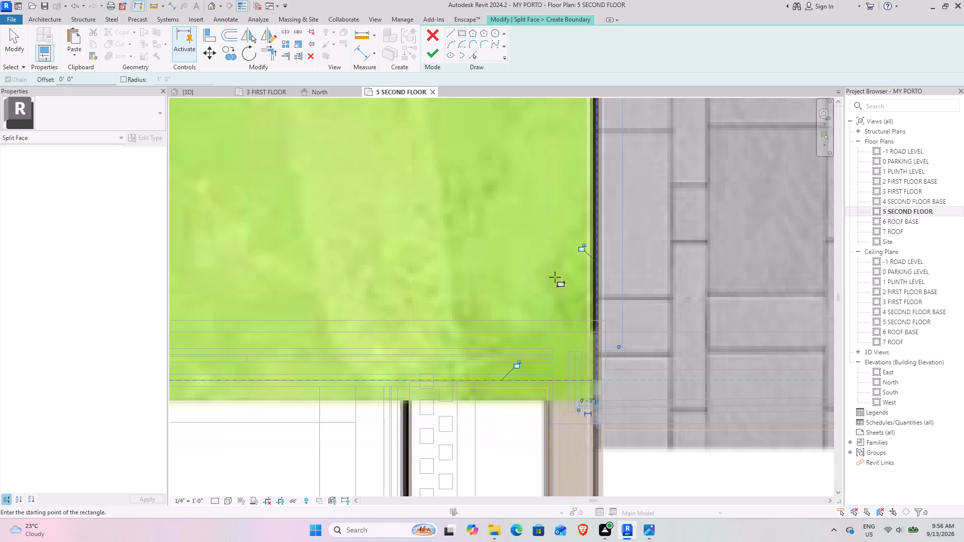
Sketch connected boundary lines from the paving's lawn-side corner across to the terrace edge, back to the square planter, and along its stepping-slab side.
middle_drag(486, 306, 377, 355)
scroll(410, 221, down, 4)
middle_drag(412, 188, 303, 425)
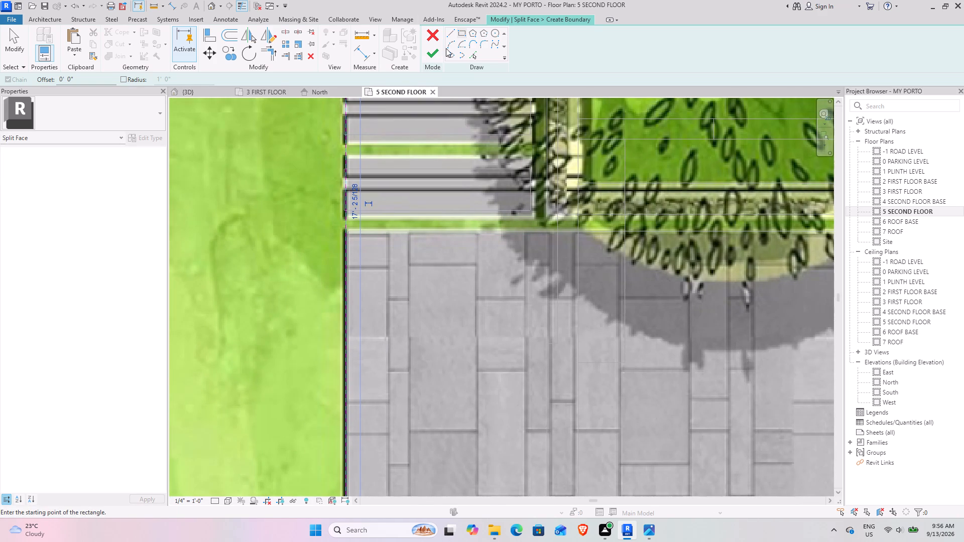
click(454, 37)
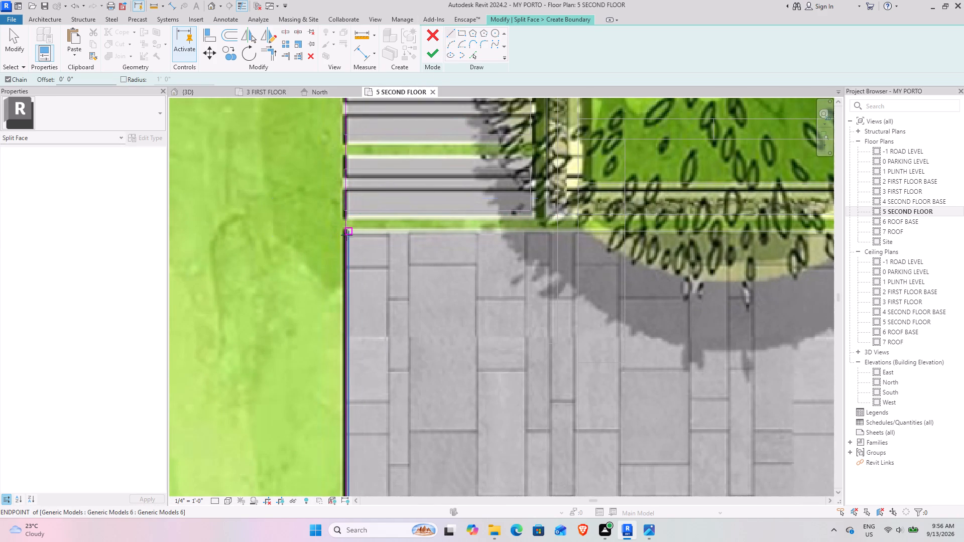
click(348, 232)
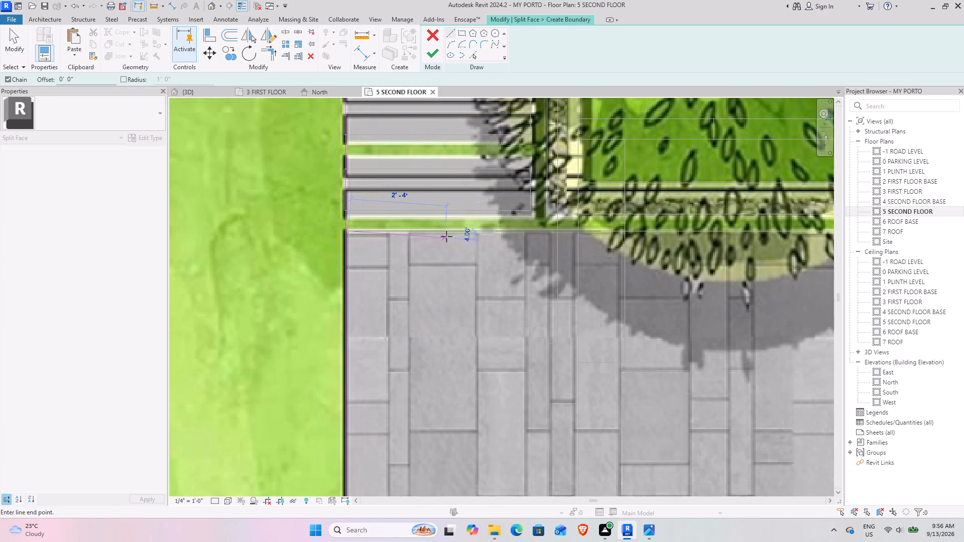
scroll(457, 235, down, 3)
middle_drag(520, 243, 318, 257)
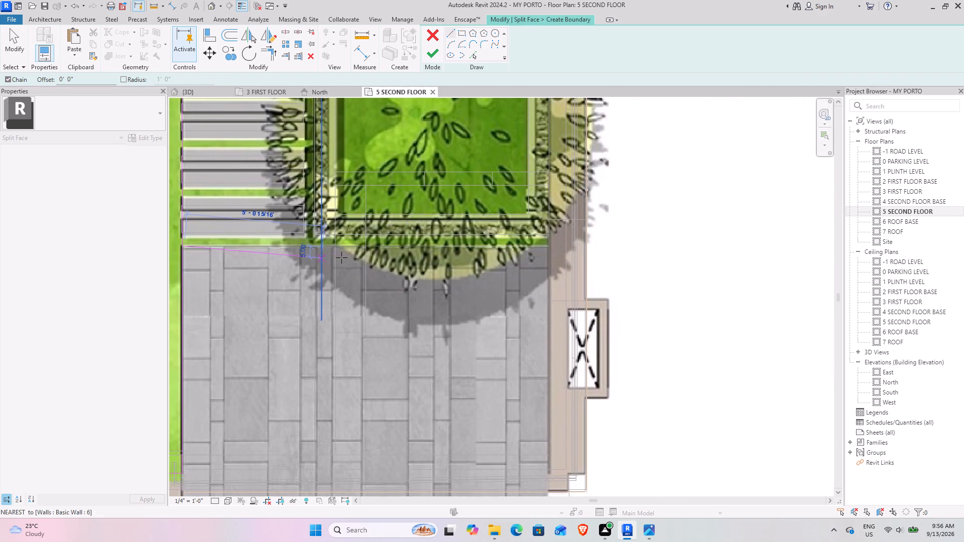
click(552, 248)
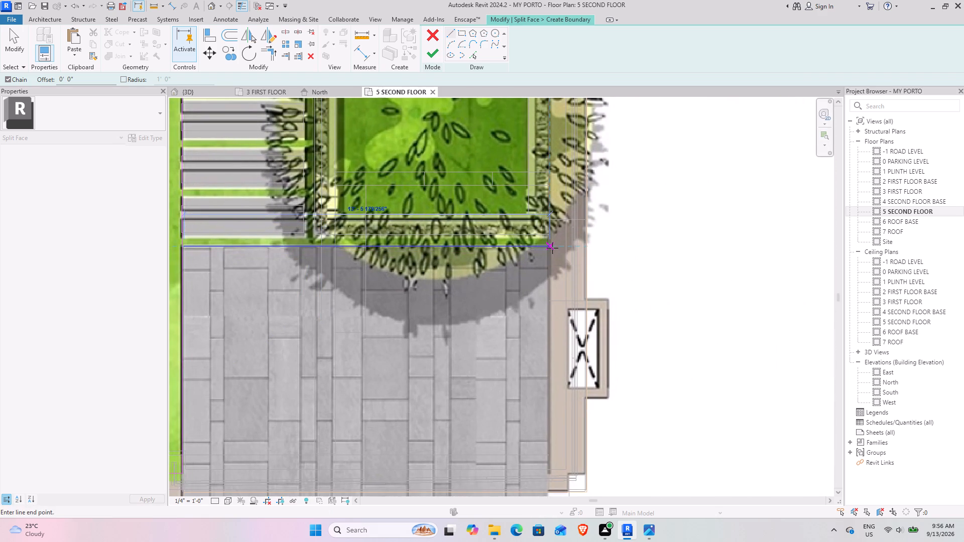
click(552, 238)
middle_drag(274, 233, 481, 243)
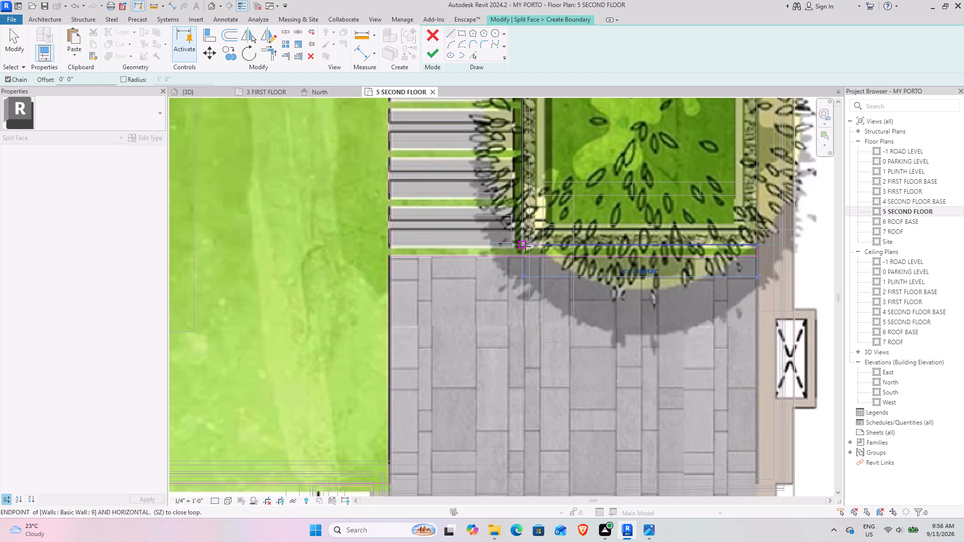
click(525, 246)
middle_drag(523, 195, 531, 446)
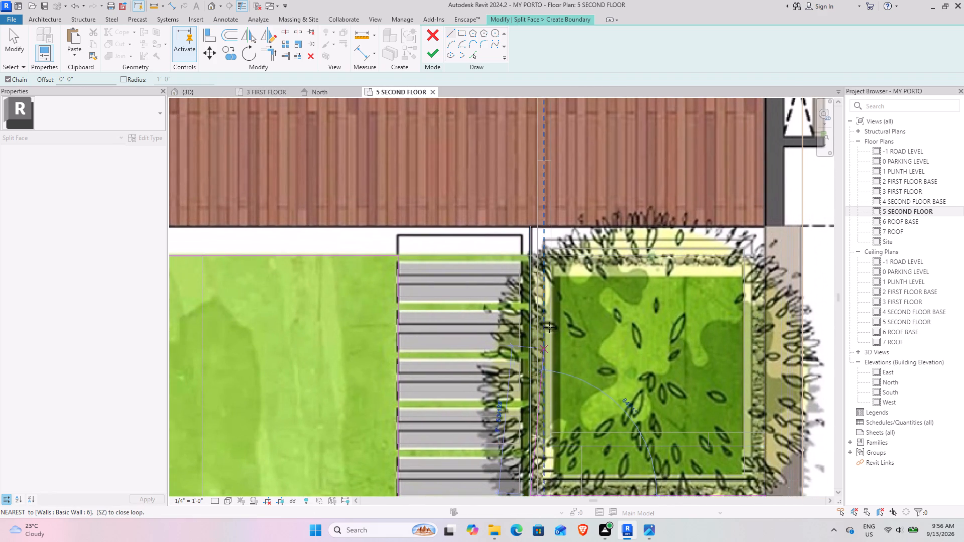
click(531, 256)
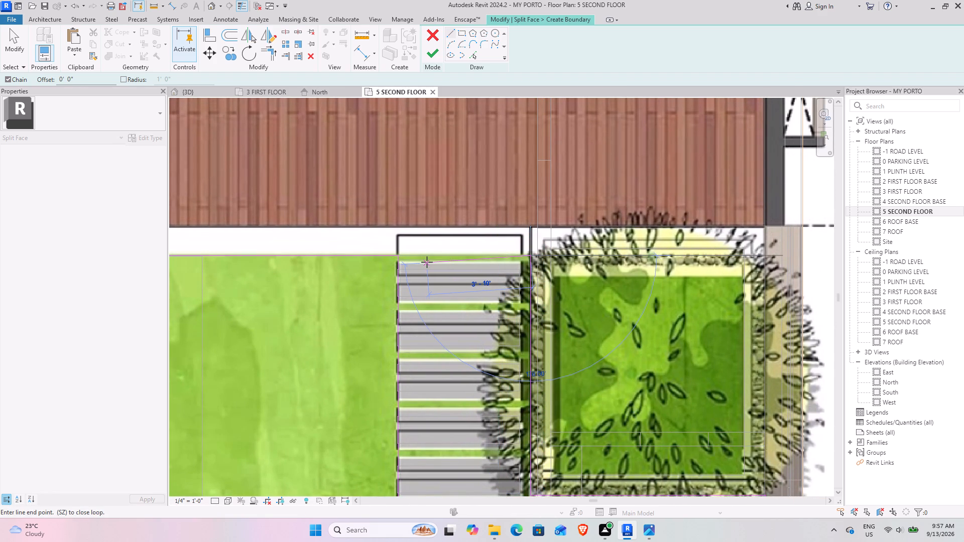
Trim the sketch lines into one closed loop around the lawn and stepping slabs, and finish the face split.
text(tr)
click(378, 253)
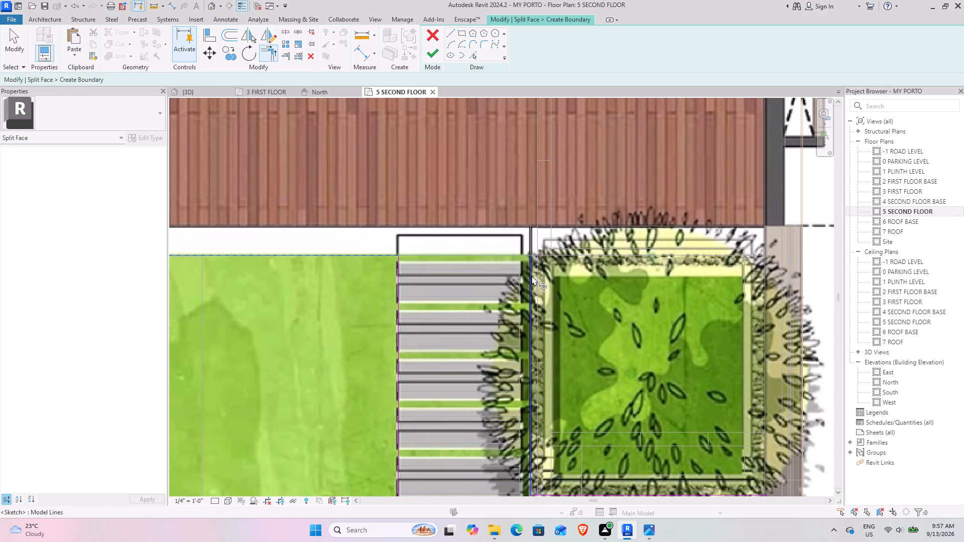
click(532, 276)
scroll(437, 352, down, 4)
middle_drag(431, 380, 399, 236)
scroll(401, 292, up, 4)
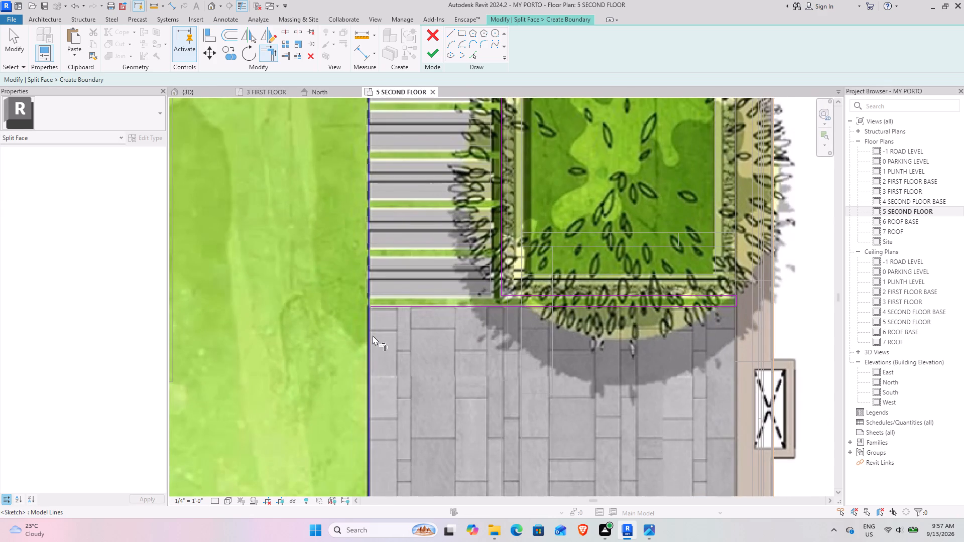
click(369, 342)
click(399, 302)
scroll(395, 270, down, 4)
middle_drag(399, 237, 469, 283)
click(436, 54)
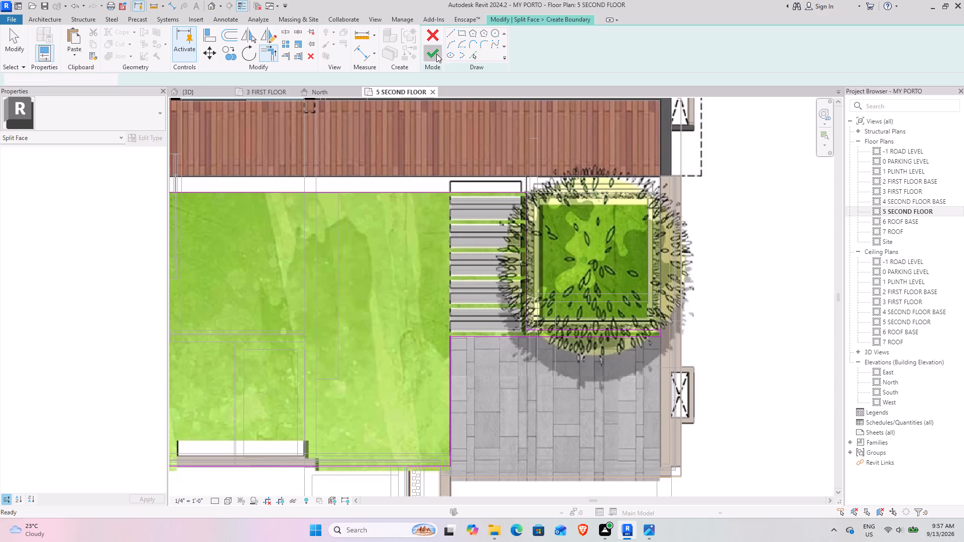
Start Split Face on the second-floor slab and sketch the deck boundary along the outdoor bar wall and about 14' 3" along the lobby's side wall.
scroll(475, 220, down, 5)
middle_drag(362, 238, 462, 241)
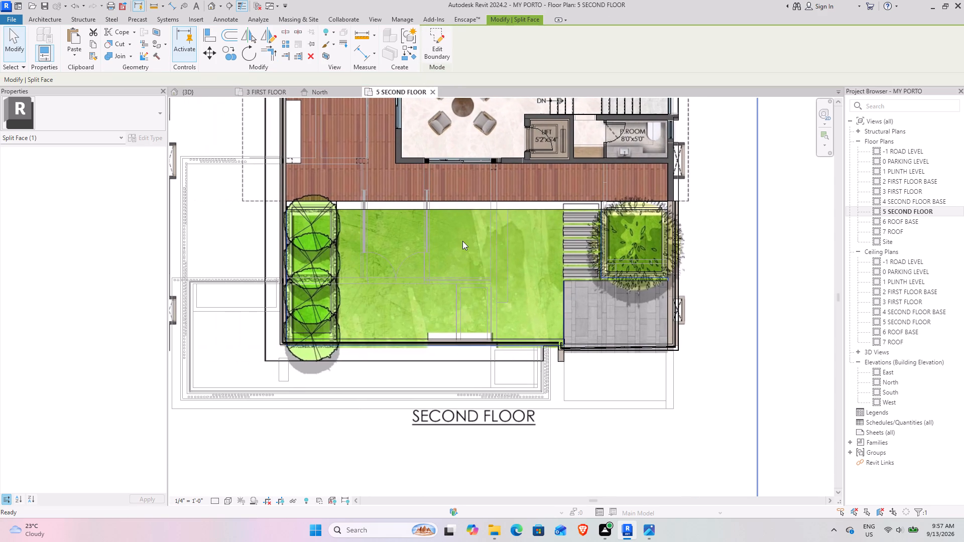
middle_drag(466, 150, 512, 286)
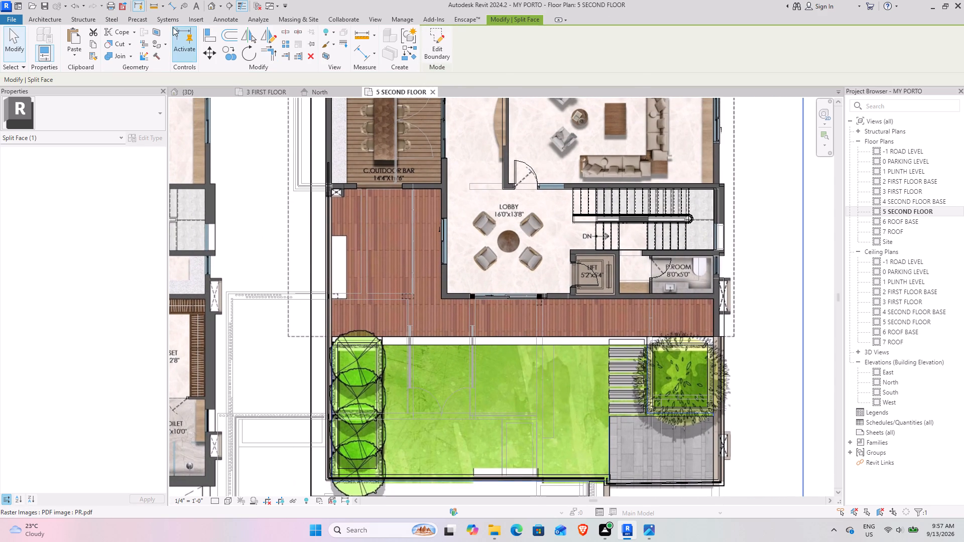
click(157, 32)
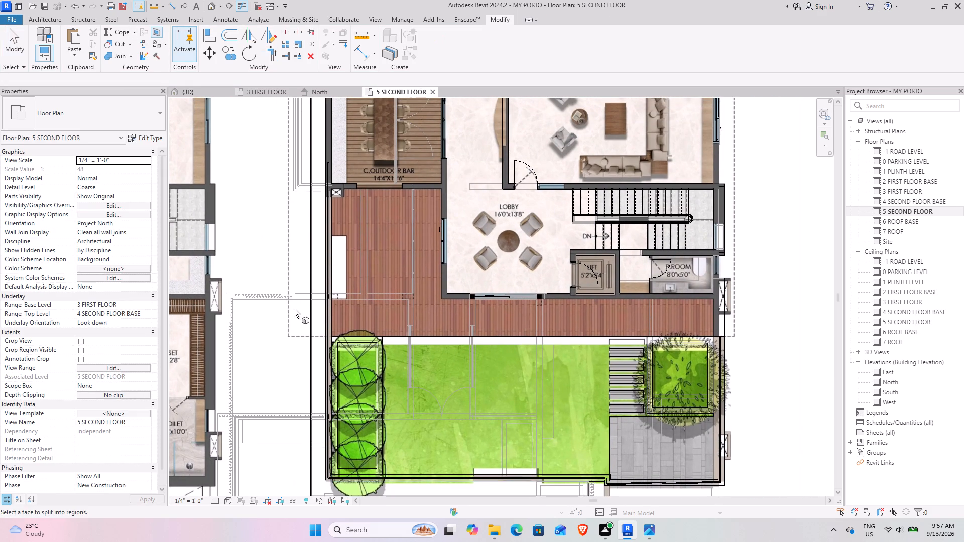
click(309, 359)
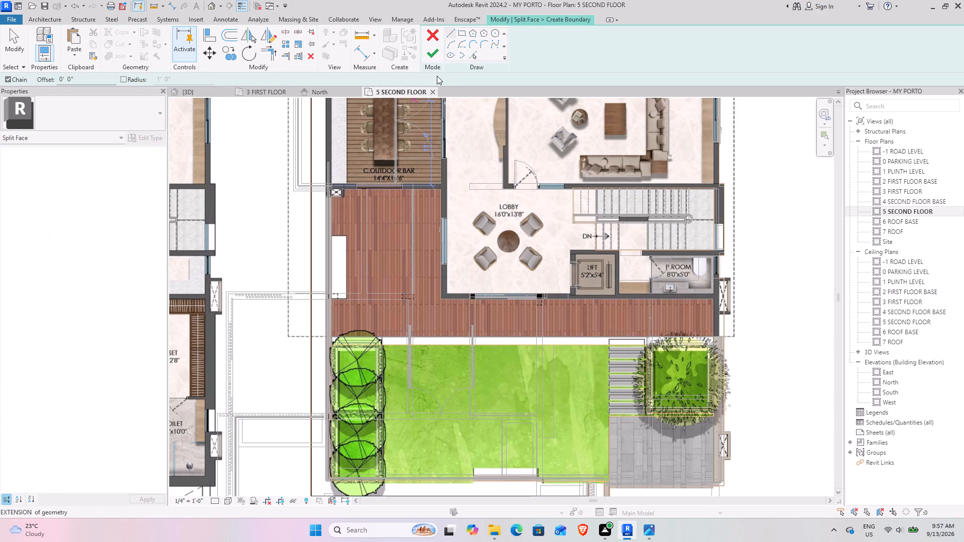
click(457, 35)
scroll(335, 185, up, 4)
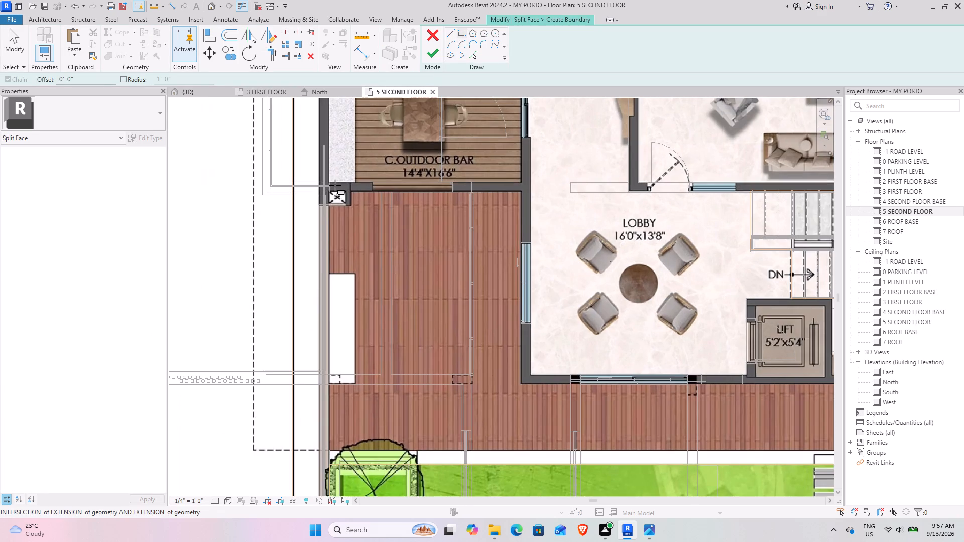
click(449, 38)
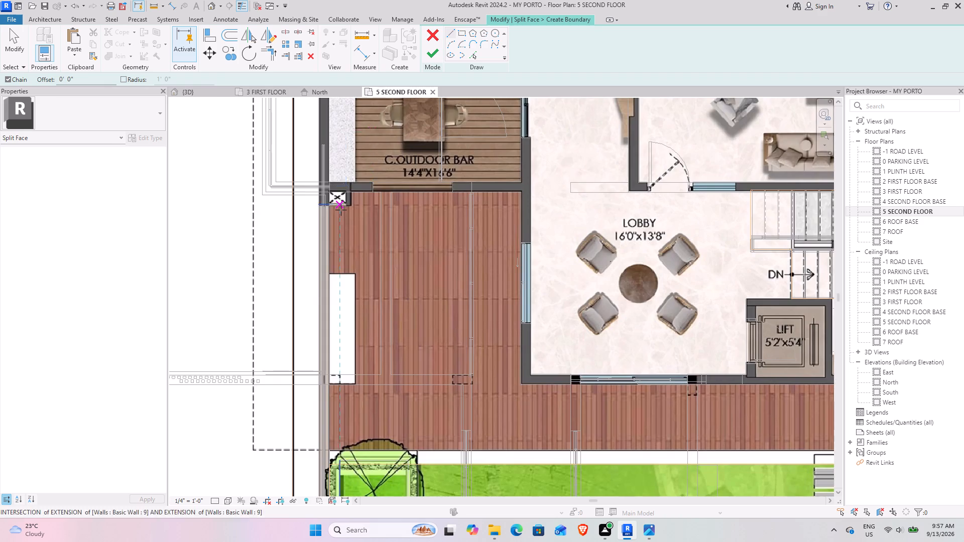
scroll(341, 210, up, 7)
click(316, 169)
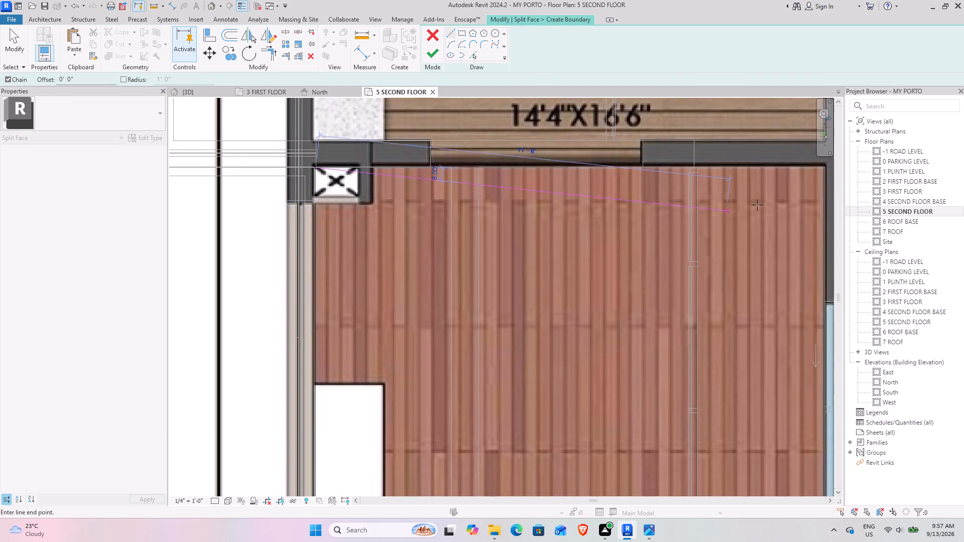
middle_drag(761, 202, 553, 188)
click(617, 156)
scroll(575, 255, down, 4)
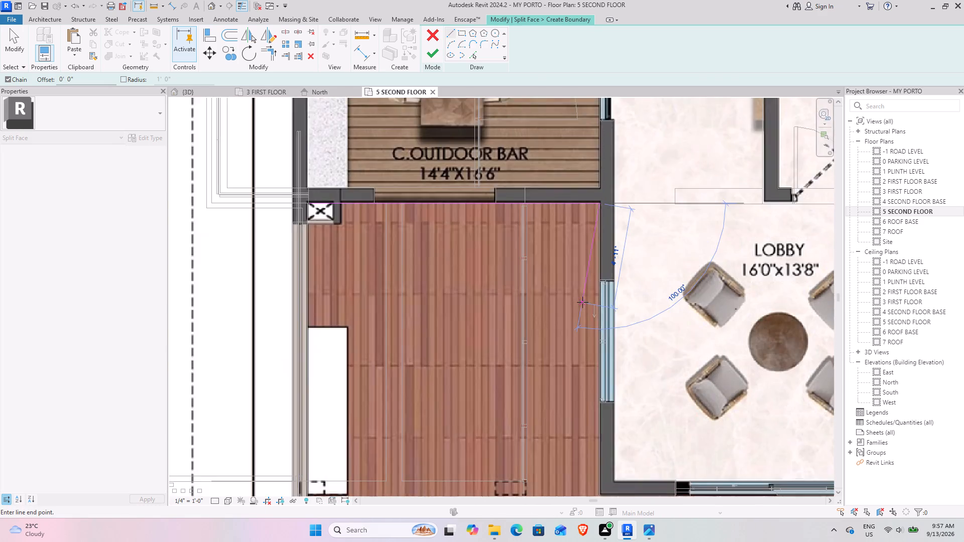
middle_drag(582, 302, 538, 177)
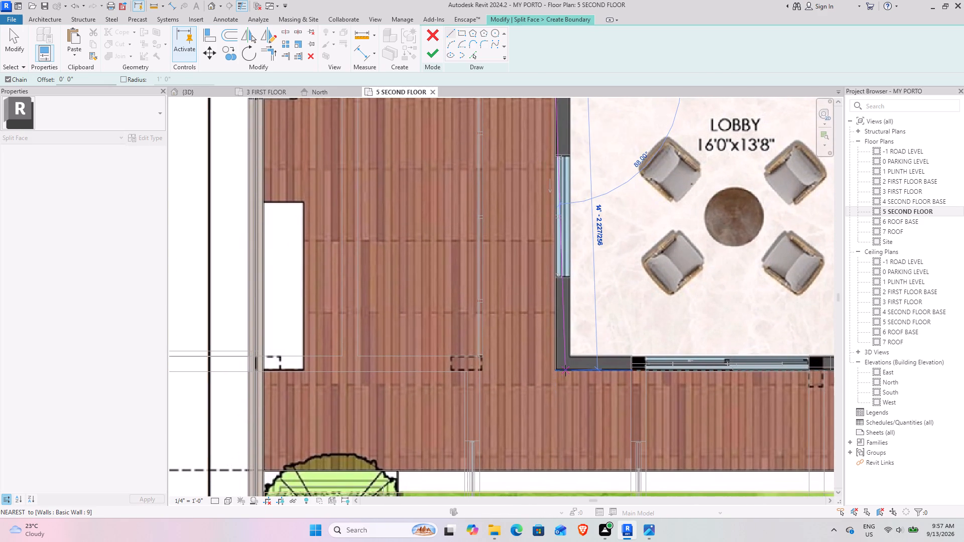
click(562, 370)
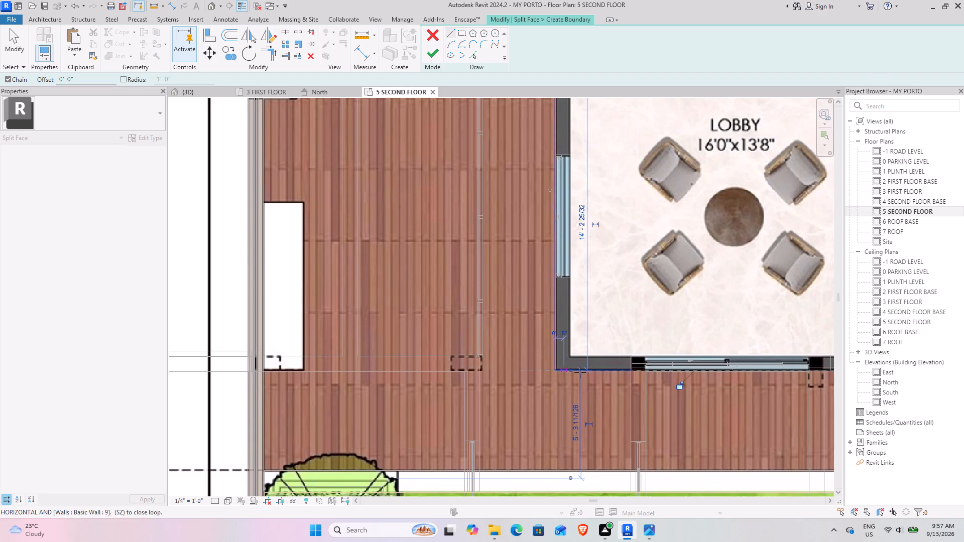
Continue the deck boundary along the lobby front, about 4' 11" down the far edge and back along the planter side; trim it closed and finish.
scroll(717, 375, down, 3)
middle_drag(712, 373, 394, 313)
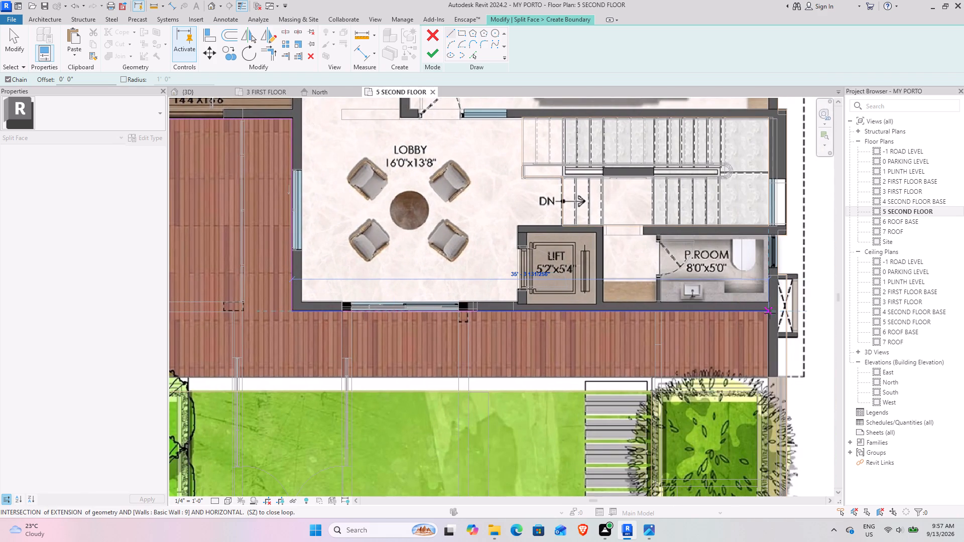
click(769, 313)
click(770, 377)
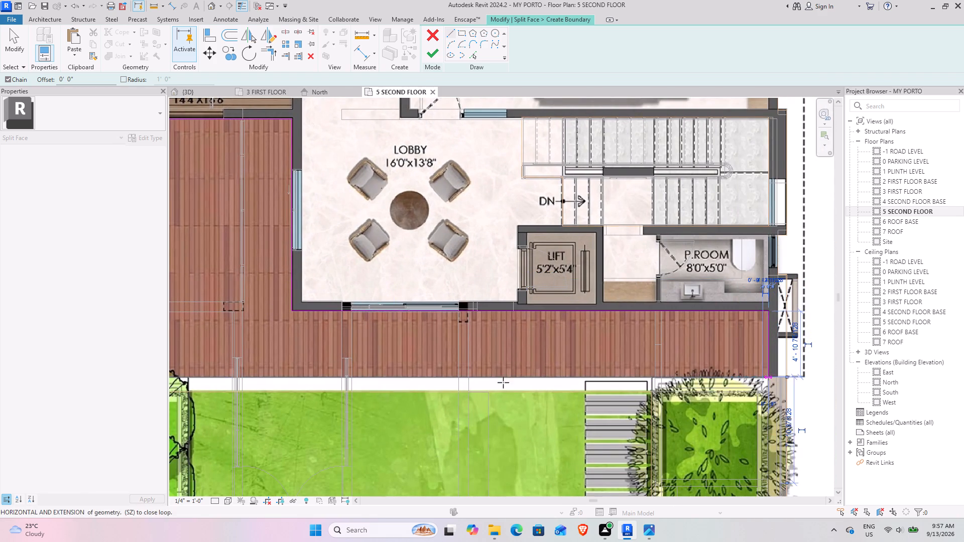
middle_drag(400, 380, 722, 368)
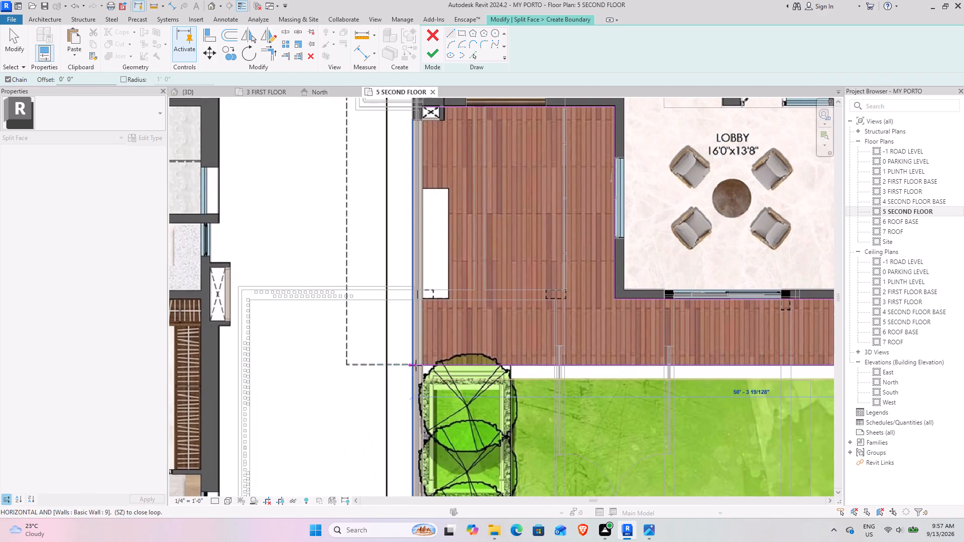
click(422, 363)
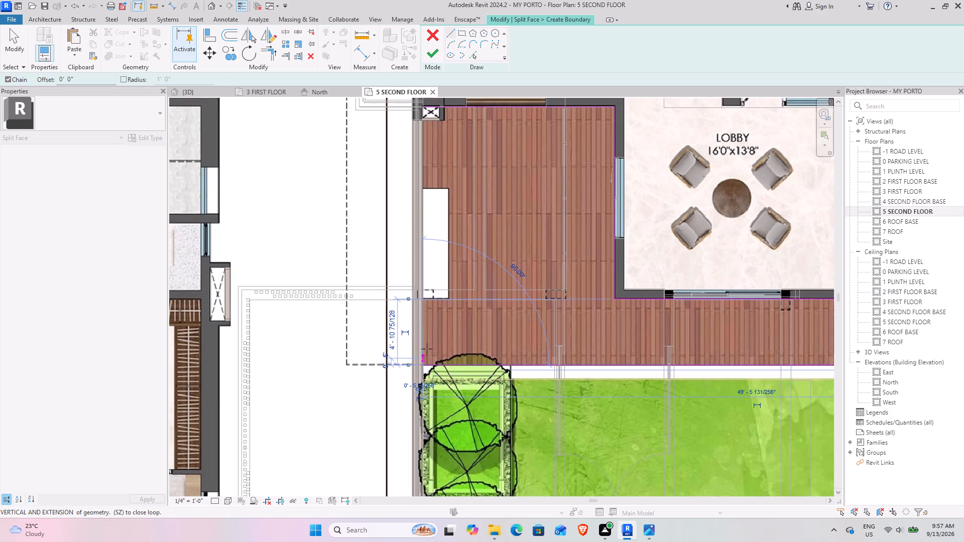
click(425, 335)
text(tr)
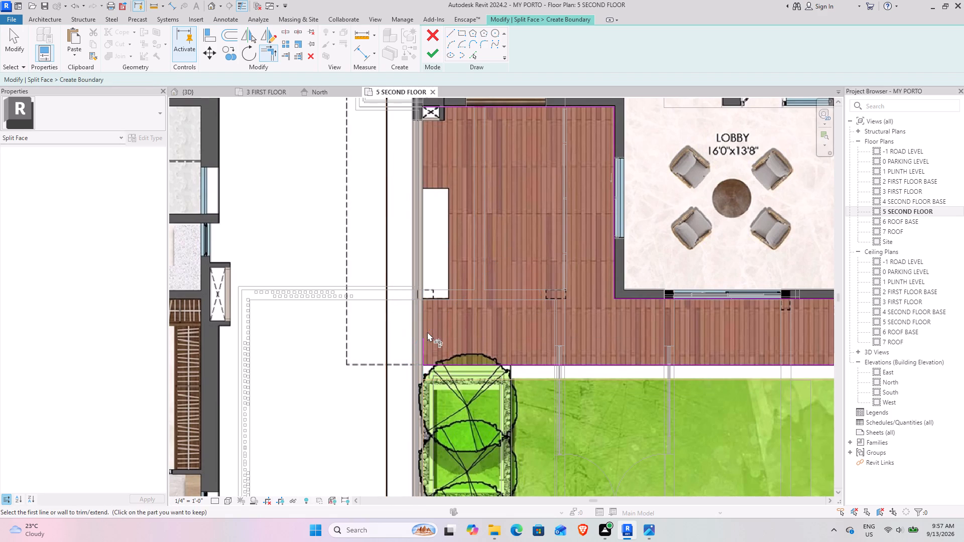
click(421, 340)
click(433, 106)
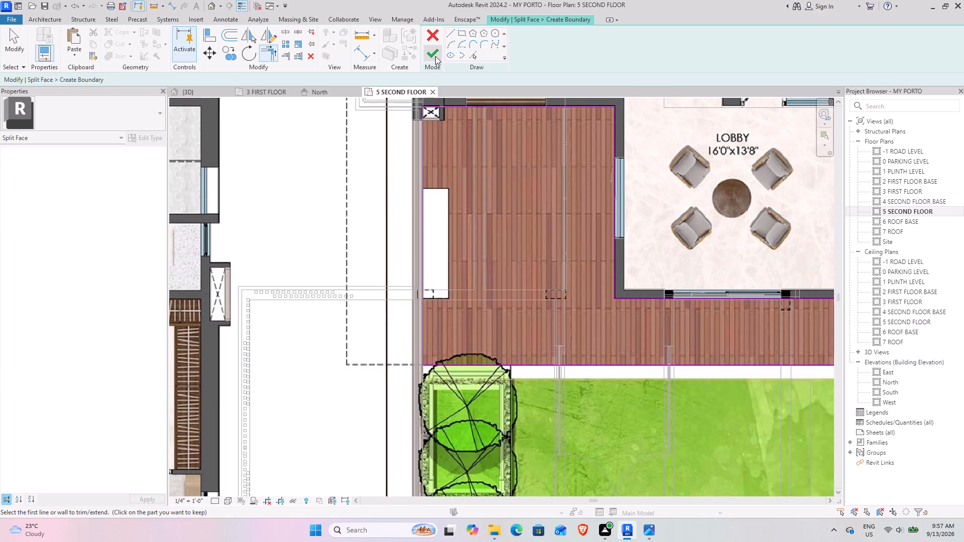
click(432, 50)
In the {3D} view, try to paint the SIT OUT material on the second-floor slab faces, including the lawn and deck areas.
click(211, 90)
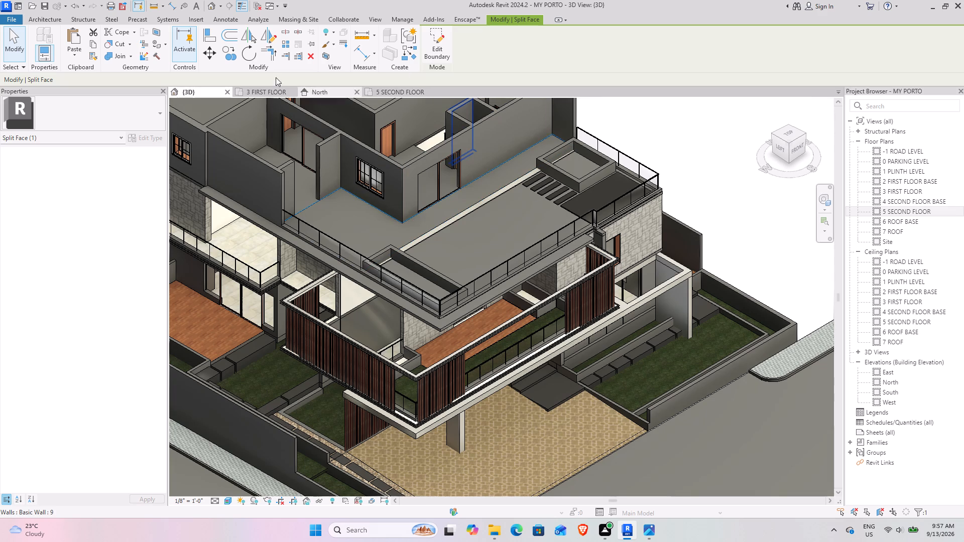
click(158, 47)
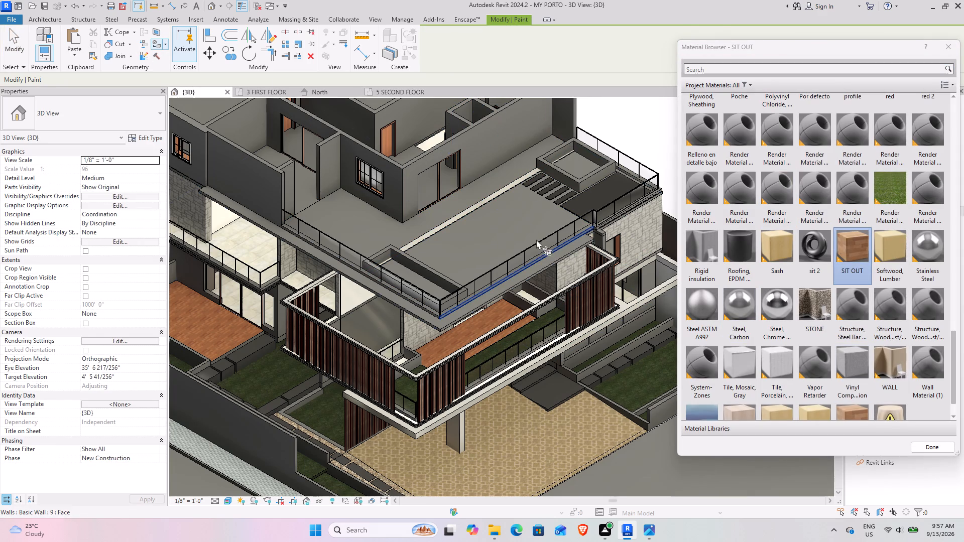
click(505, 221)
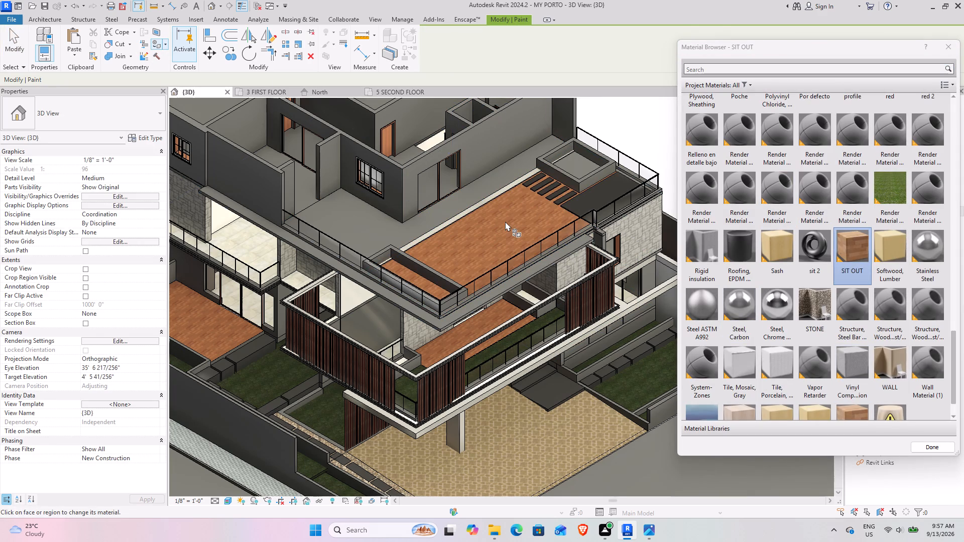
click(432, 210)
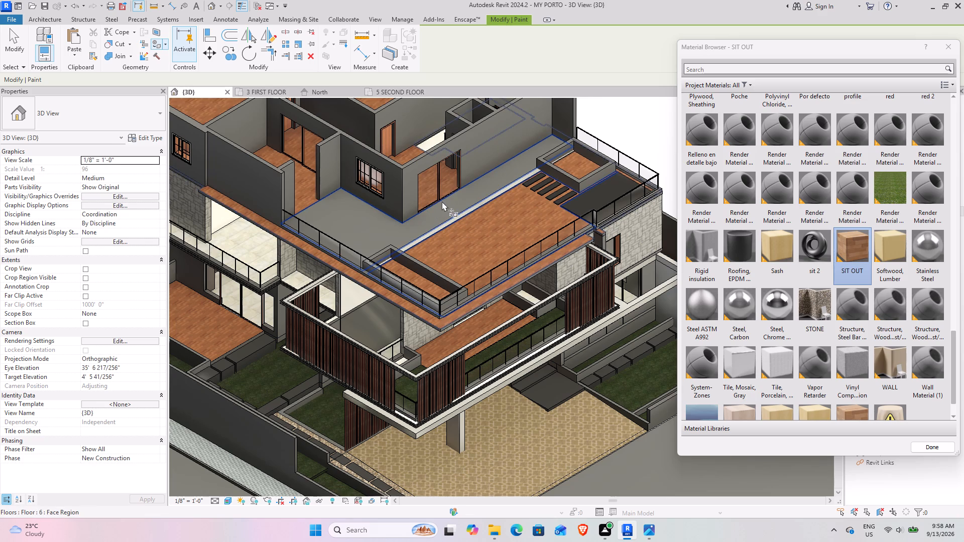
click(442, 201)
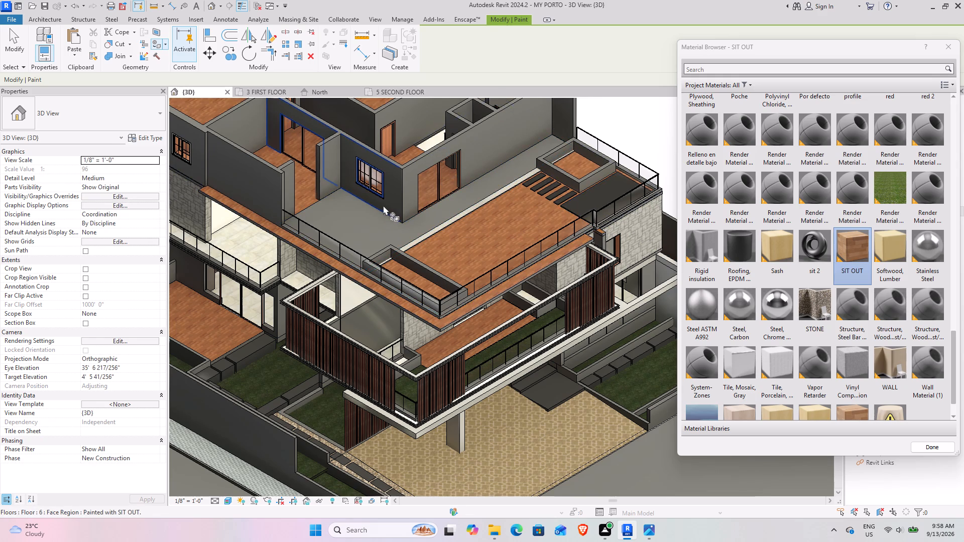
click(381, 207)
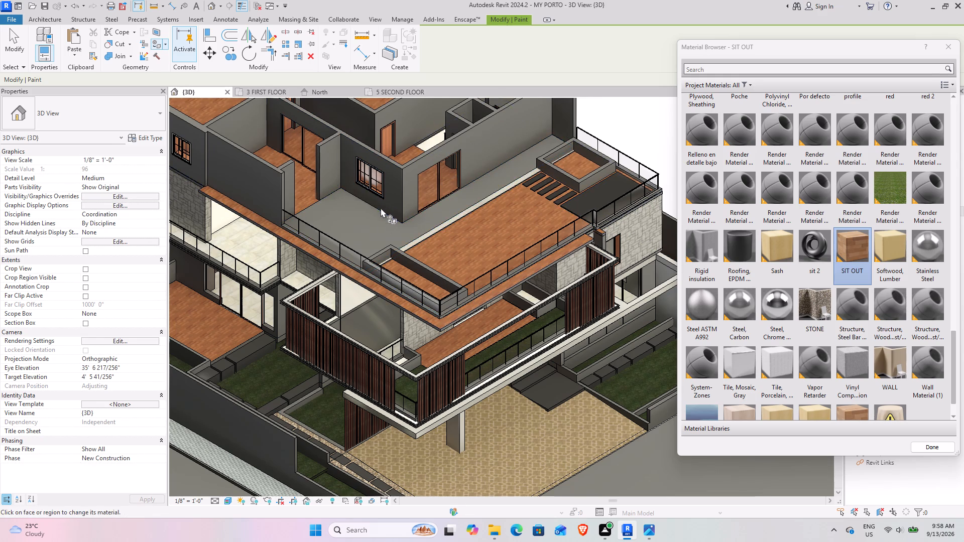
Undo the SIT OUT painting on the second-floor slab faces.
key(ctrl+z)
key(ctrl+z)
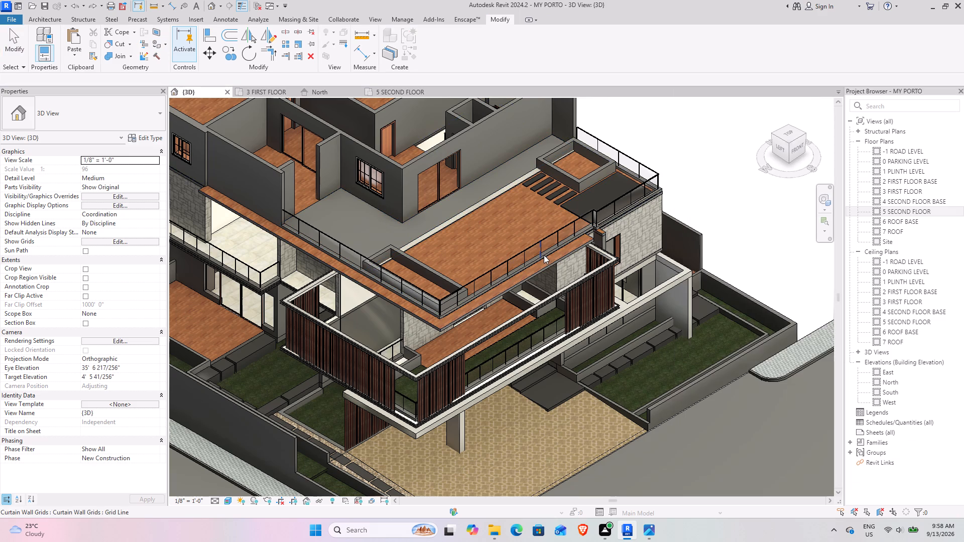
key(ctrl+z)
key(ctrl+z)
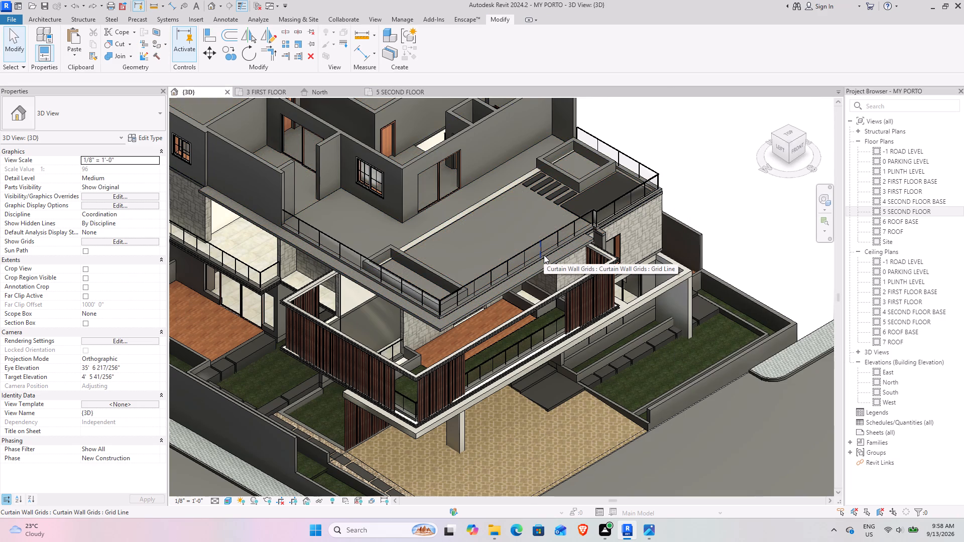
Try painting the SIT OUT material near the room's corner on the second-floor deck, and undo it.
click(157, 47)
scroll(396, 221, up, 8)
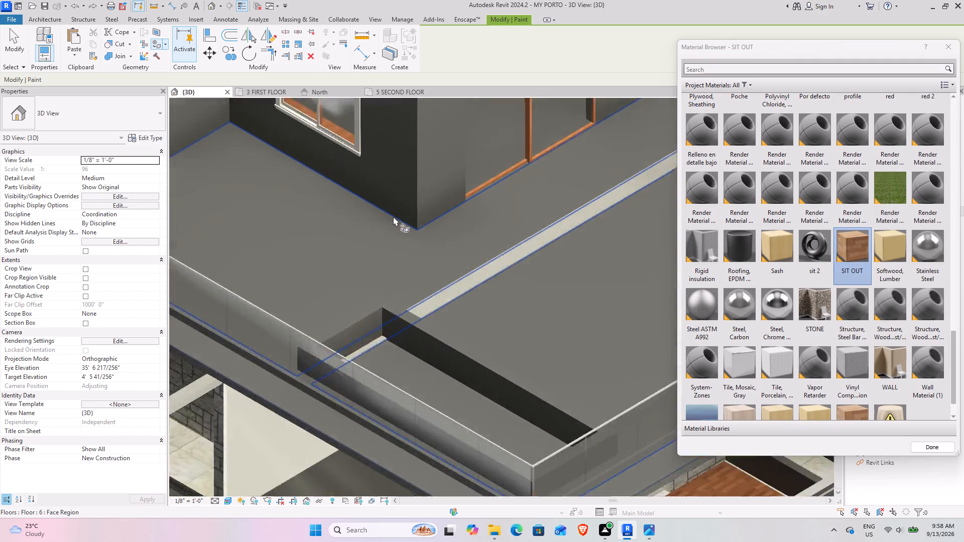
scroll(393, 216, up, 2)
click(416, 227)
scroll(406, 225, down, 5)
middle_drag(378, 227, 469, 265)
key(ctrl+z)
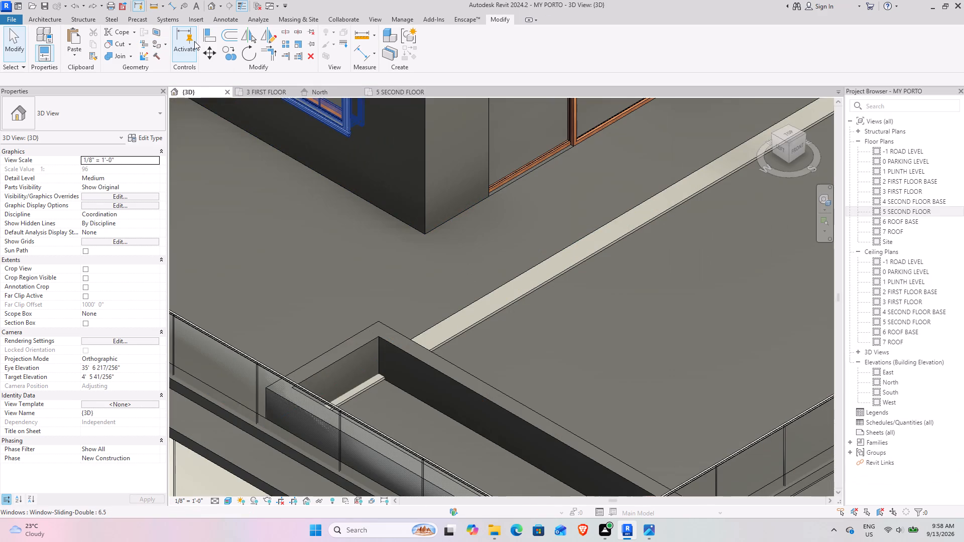
Paint the second-floor deck face region beside the rooms with the SIT OUT material.
click(158, 42)
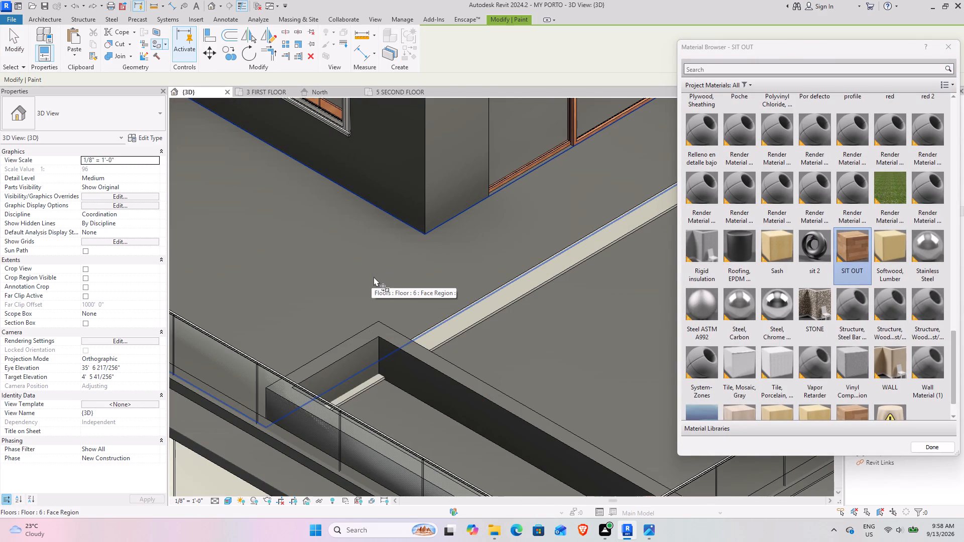
click(374, 277)
scroll(374, 277, down, 4)
middle_drag(459, 291, 427, 291)
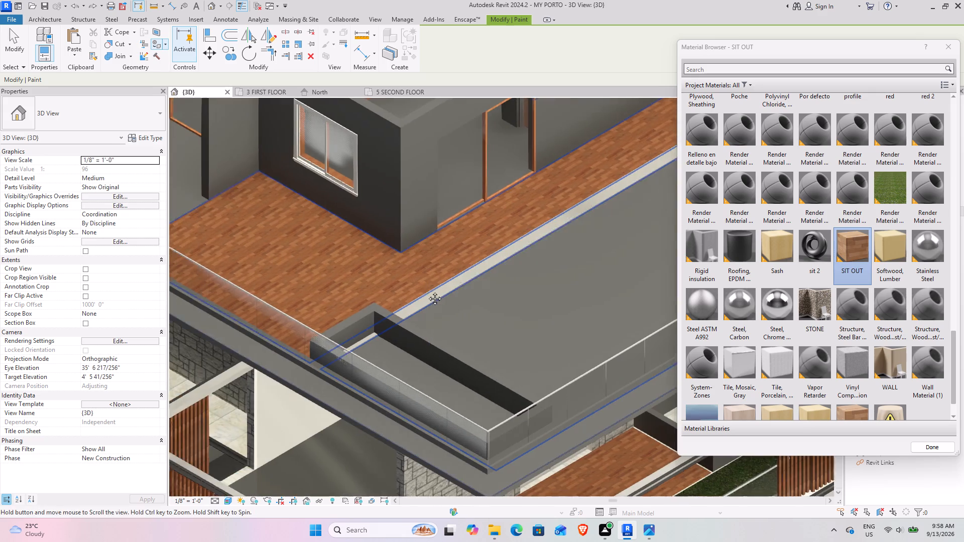
middle_drag(427, 291, 324, 291)
Paint the second-floor lawn face region between the two planters with the Grass material and finish painting.
click(892, 192)
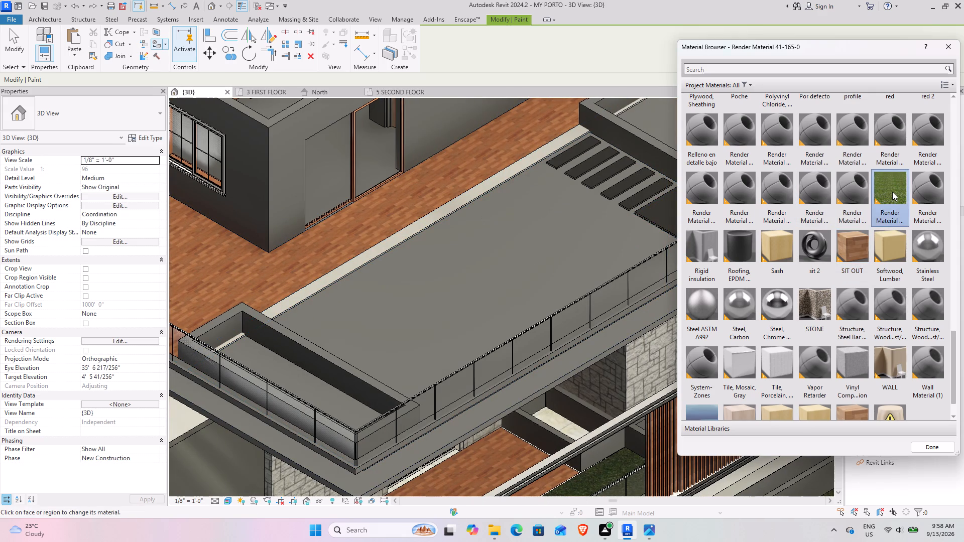
scroll(852, 255, down, 4)
scroll(852, 255, up, 4)
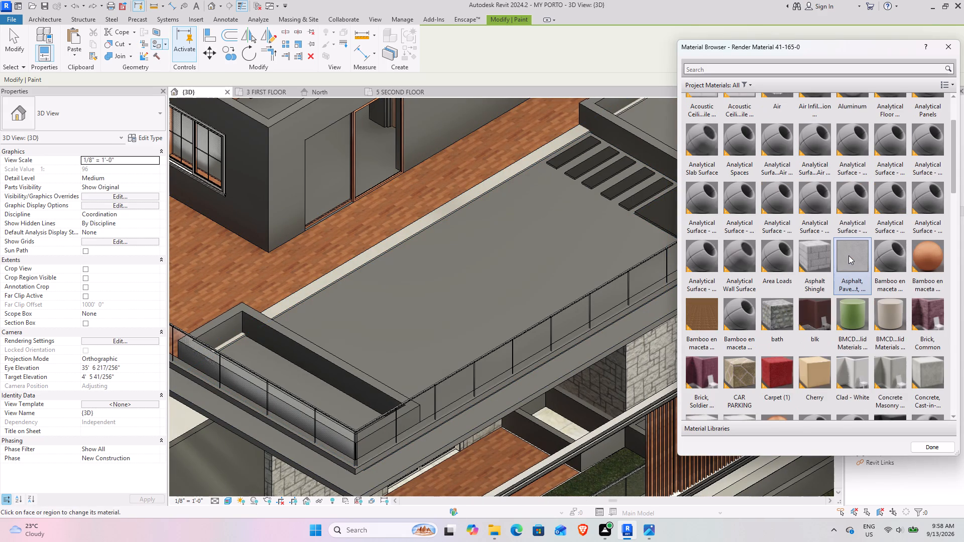
scroll(845, 259, up, 3)
scroll(845, 258, down, 2)
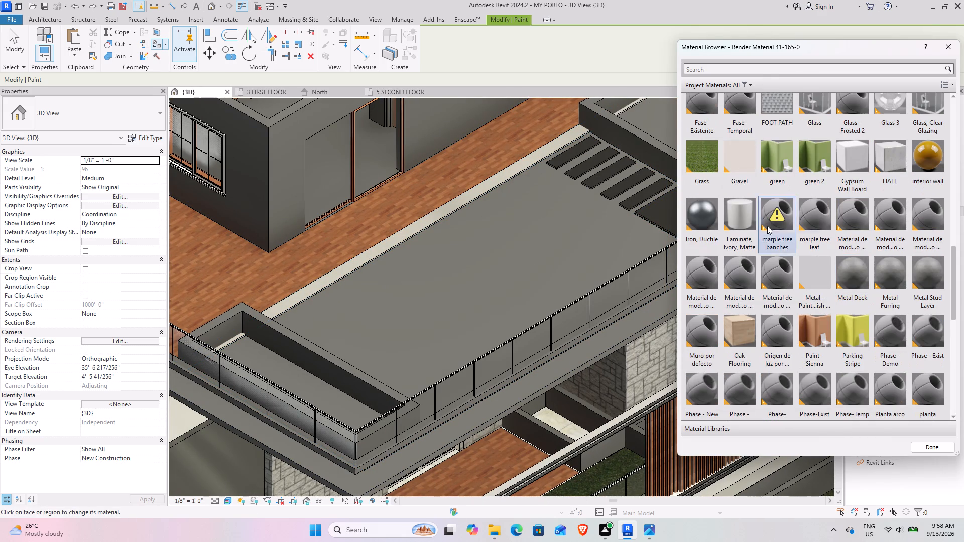
click(708, 171)
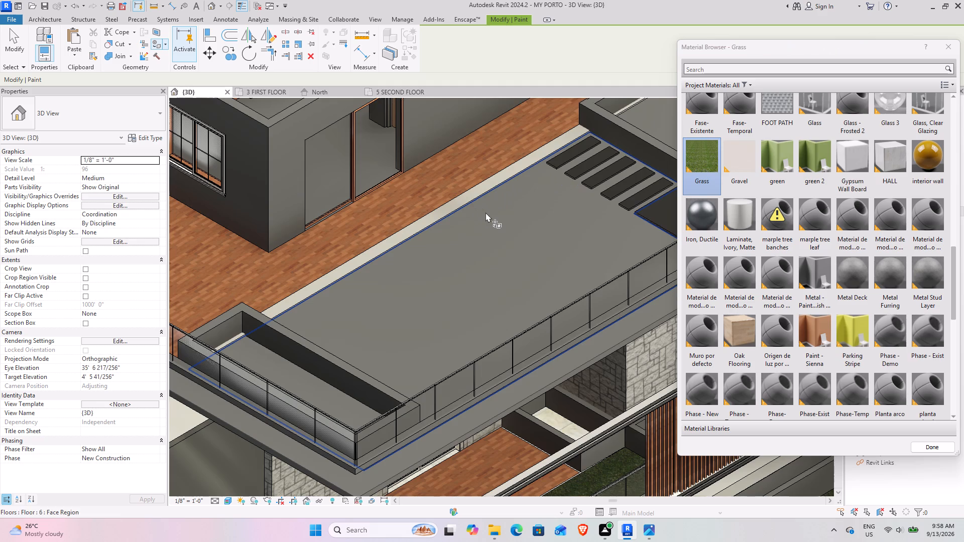
click(486, 212)
scroll(486, 212, down, 4)
middle_drag(509, 238, 491, 257)
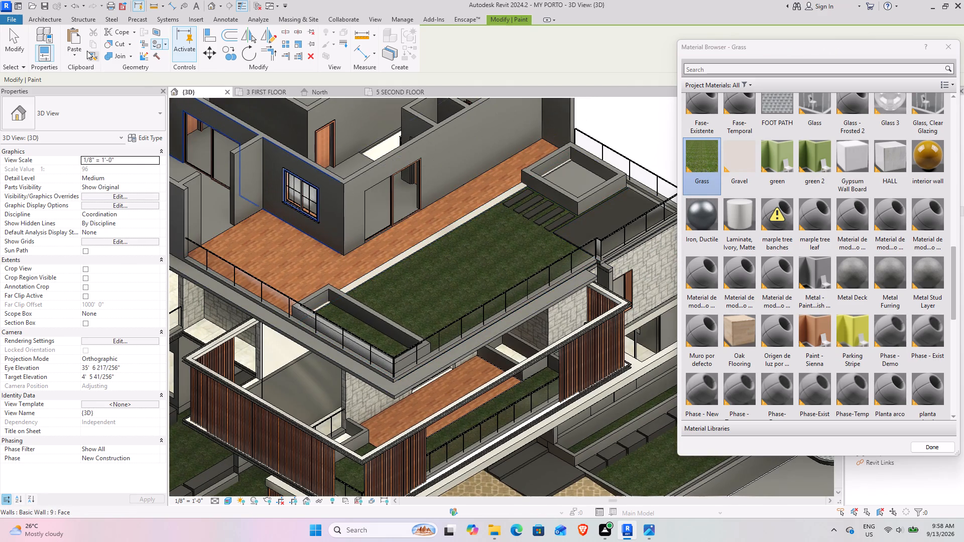
click(10, 40)
Examine the painted second-floor terrace, its planters and stepping strips, and the whole house from several angles.
scroll(540, 221, down, 4)
middle_drag(542, 228, 462, 250)
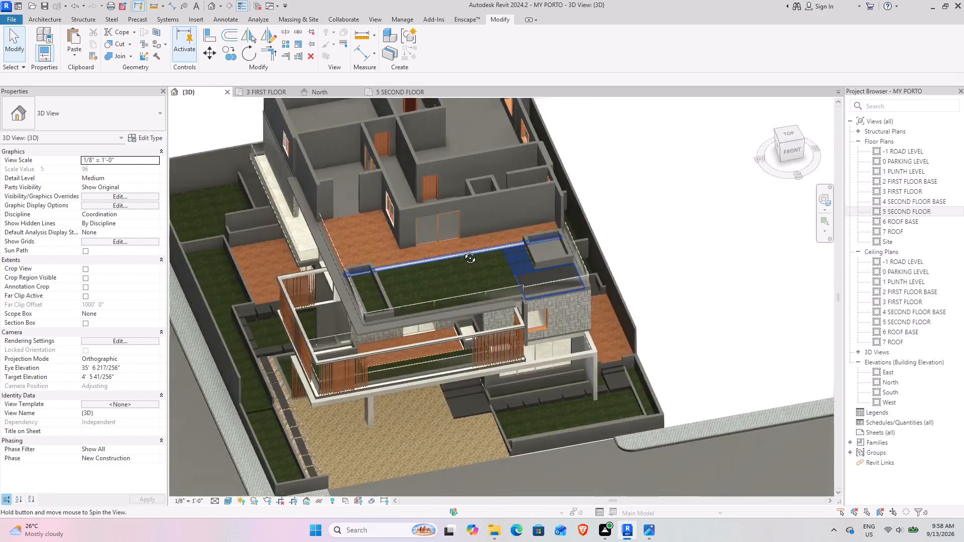
middle_drag(462, 250, 445, 291)
scroll(488, 314, up, 8)
shift+middle_drag(459, 316, 535, 301)
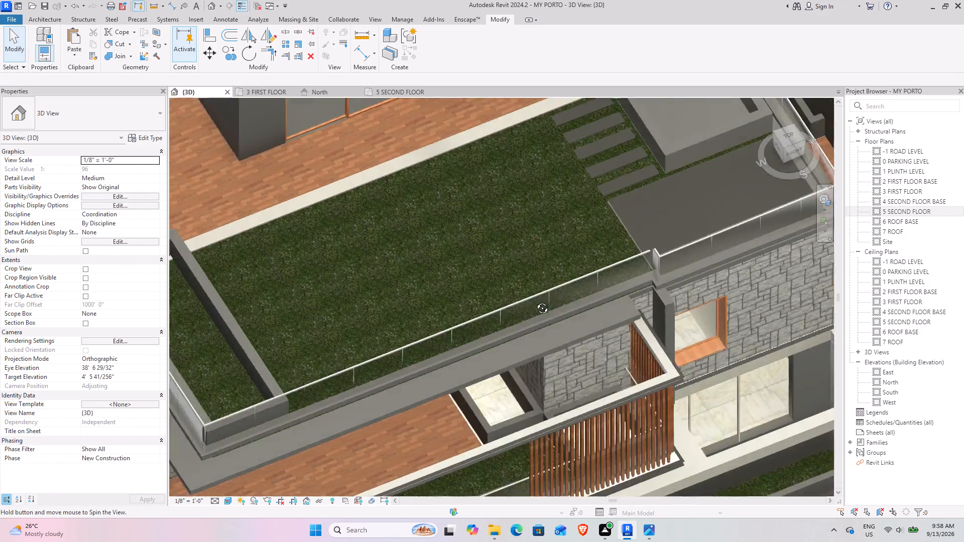
shift+middle_drag(535, 301, 556, 292)
middle_drag(528, 236, 550, 385)
shift+middle_drag(532, 358, 572, 312)
scroll(564, 286, down, 5)
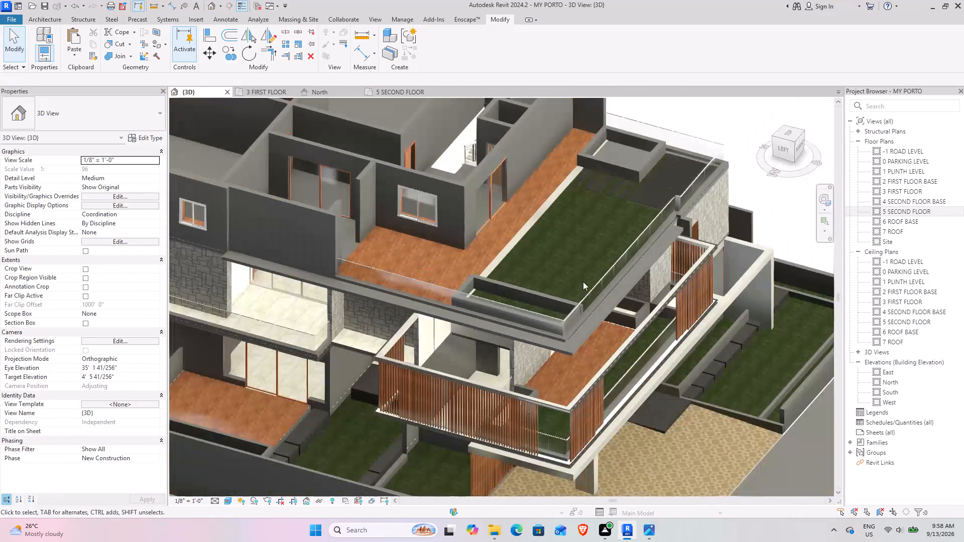
shift+middle_drag(582, 281, 529, 245)
scroll(642, 240, up, 6)
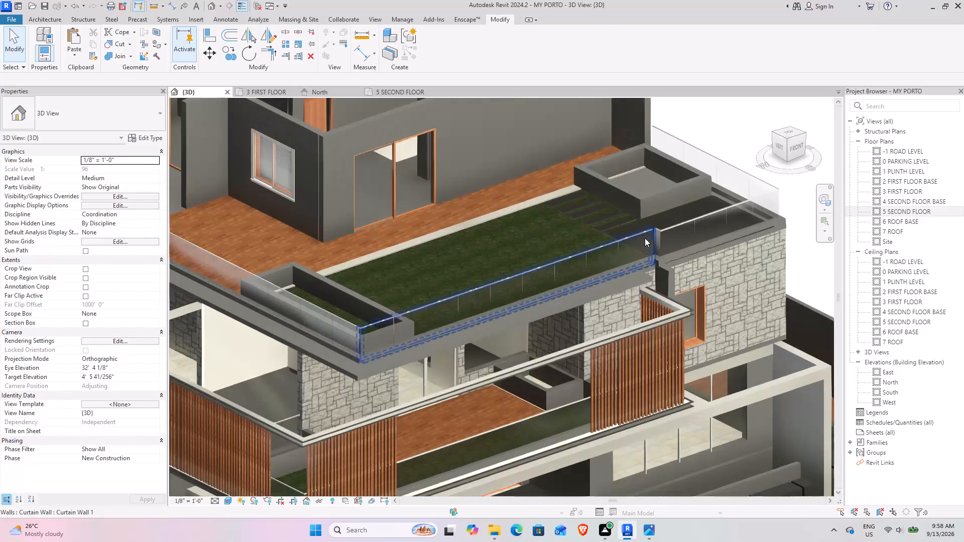
scroll(645, 238, up, 3)
shift+middle_drag(619, 205, 642, 255)
middle_drag(616, 255, 580, 273)
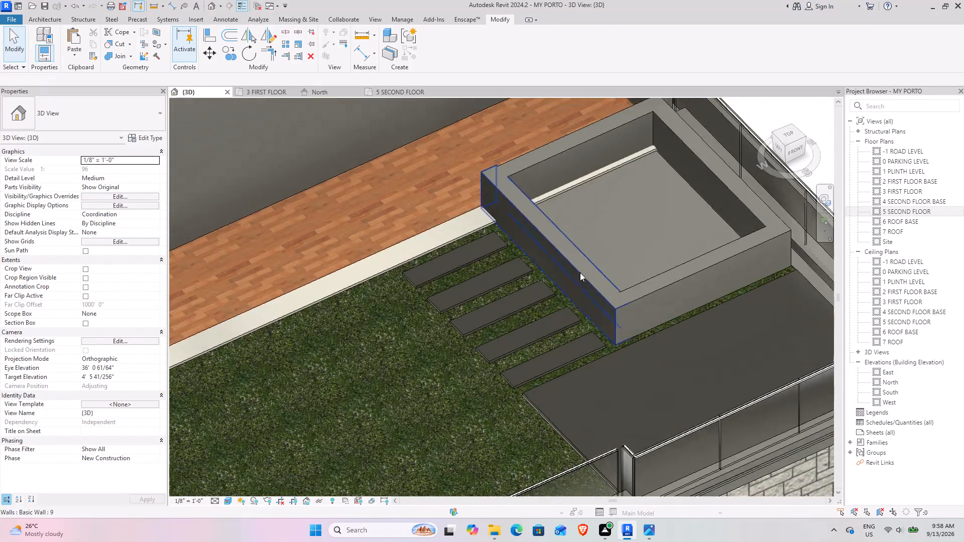
scroll(581, 278, down, 4)
shift+middle_drag(499, 327, 512, 312)
scroll(512, 311, down, 5)
middle_drag(444, 334, 548, 252)
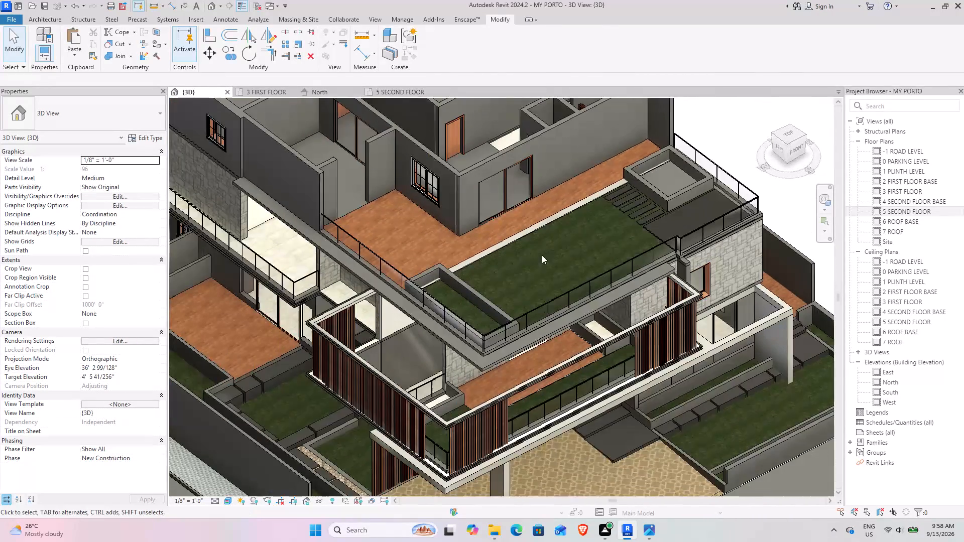
middle_drag(525, 267, 502, 273)
middle_drag(491, 268, 551, 244)
middle_drag(539, 247, 527, 224)
scroll(527, 224, down, 4)
middle_drag(530, 227, 527, 330)
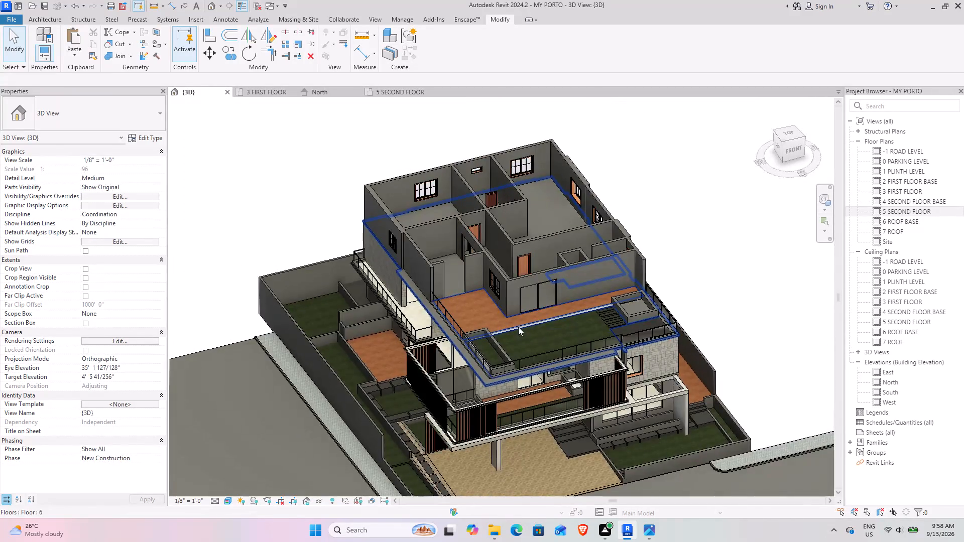
shift+middle_drag(517, 324, 523, 299)
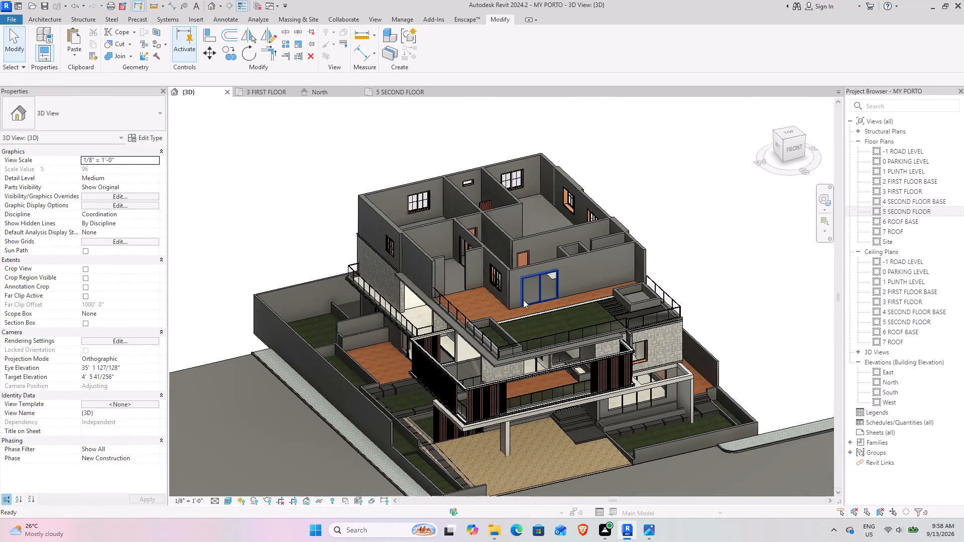
In the 5 SECOND FLOOR plan, create a rectangular roof slab with Floor 6 at 11' 0" height offset, following the dashed outline around the rooms.
click(392, 94)
scroll(513, 268, down, 5)
middle_drag(546, 267, 374, 300)
scroll(382, 298, down, 4)
middle_drag(376, 294, 396, 348)
scroll(376, 294, down, 1)
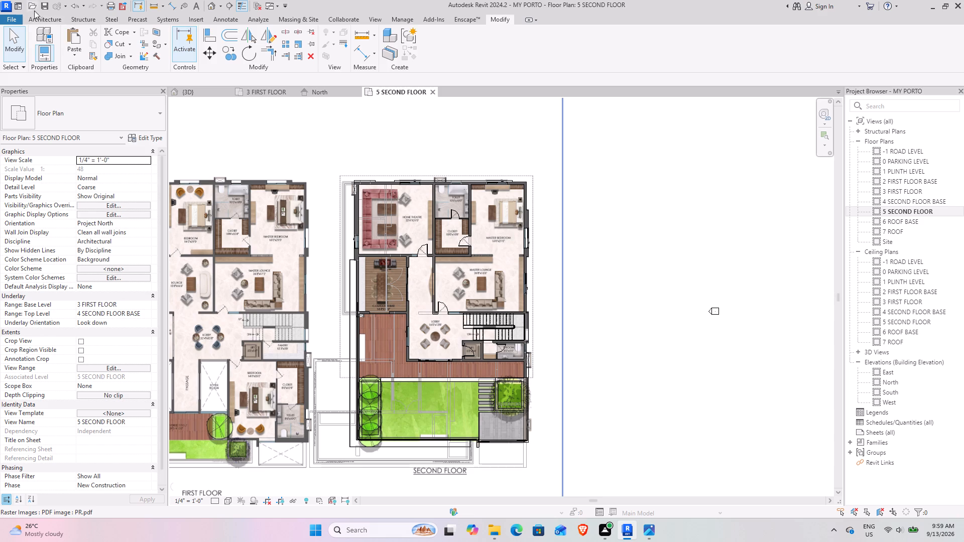
click(34, 24)
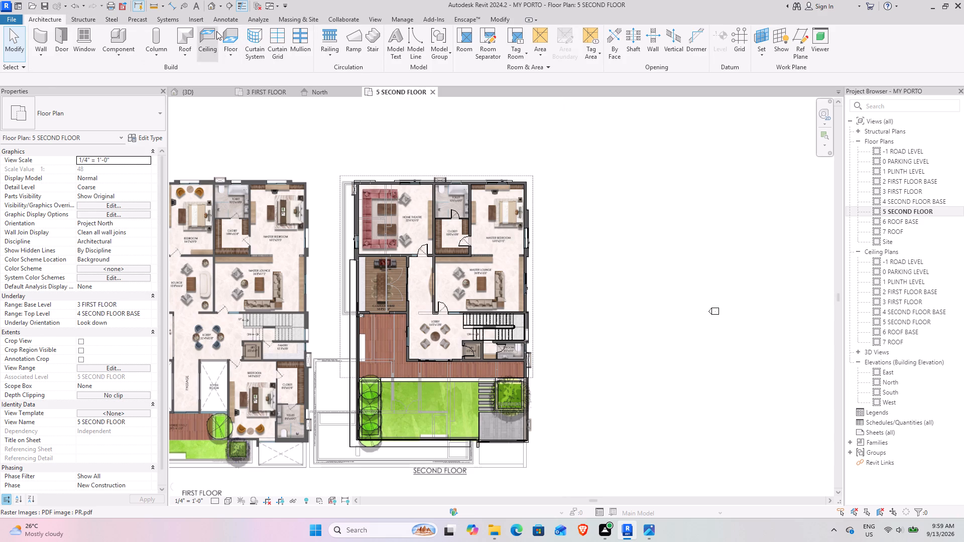
click(232, 42)
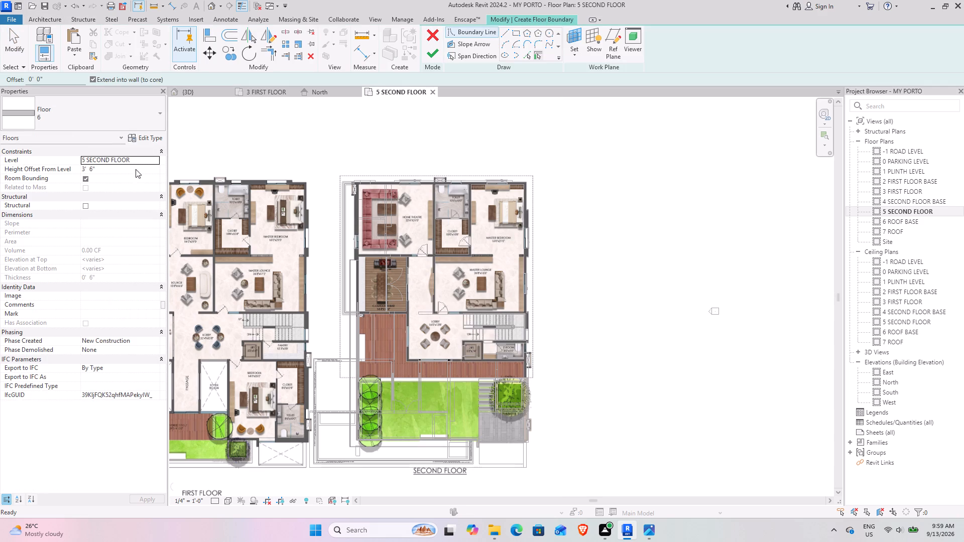
click(126, 173)
text(11)
key(Return)
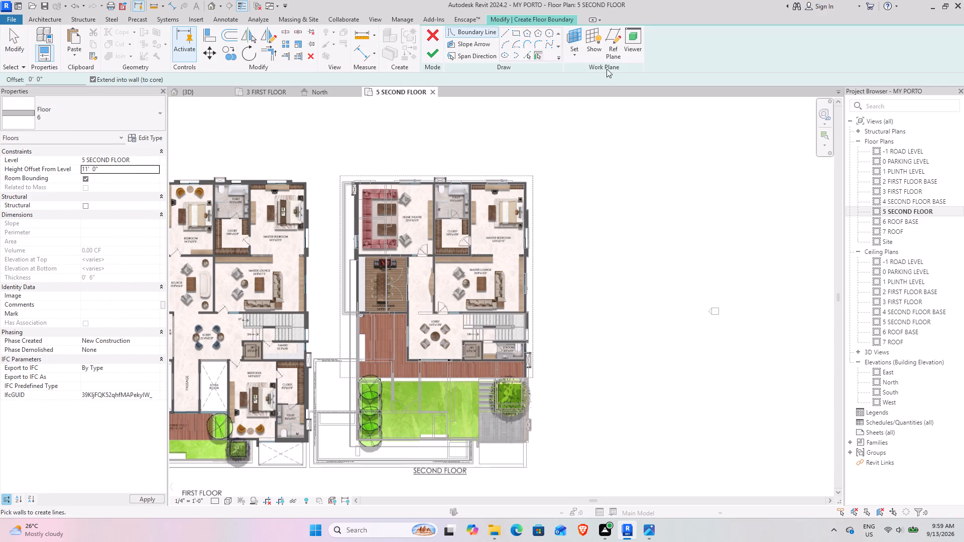
click(516, 34)
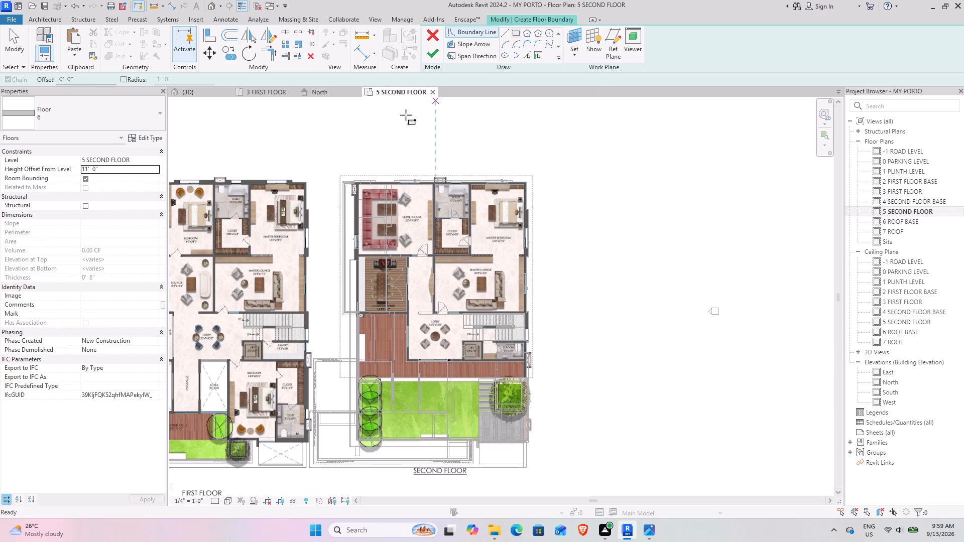
scroll(339, 174, up, 10)
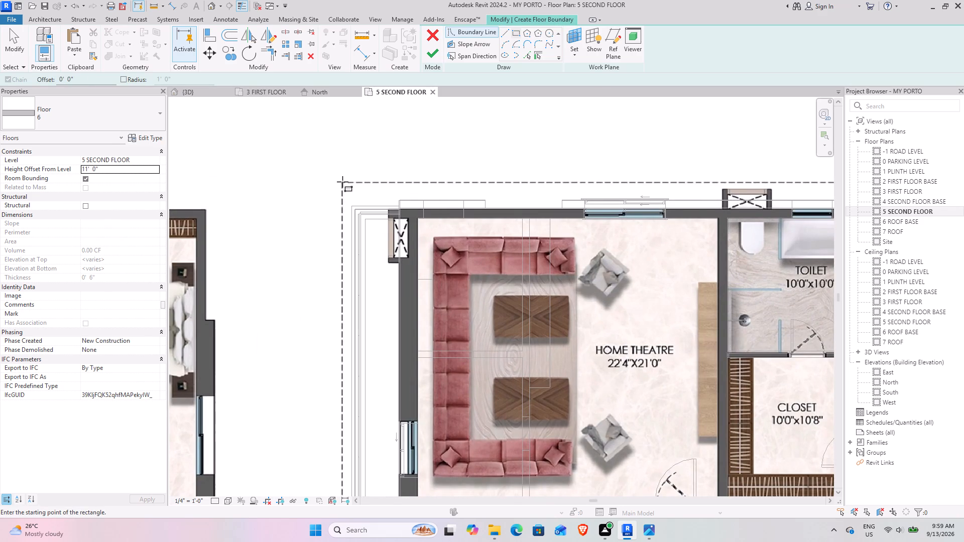
click(342, 182)
scroll(522, 246, down, 8)
middle_drag(648, 332, 483, 232)
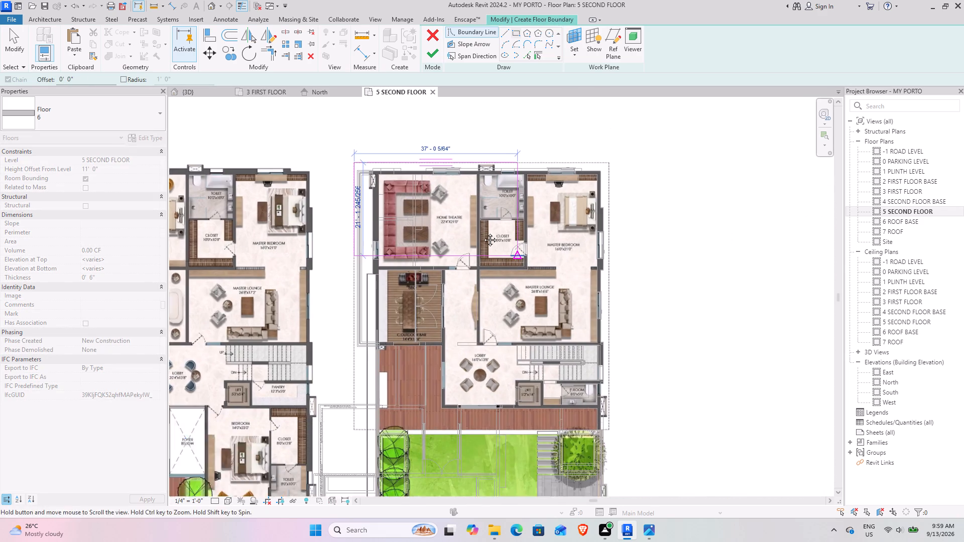
middle_drag(483, 232, 457, 212)
scroll(570, 353, up, 4)
scroll(531, 449, up, 4)
scroll(534, 409, up, 5)
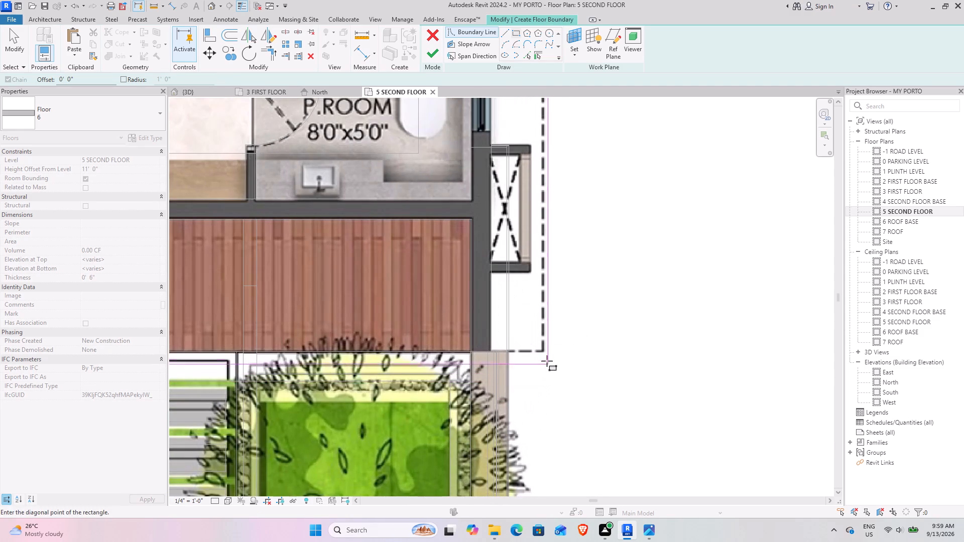
click(544, 350)
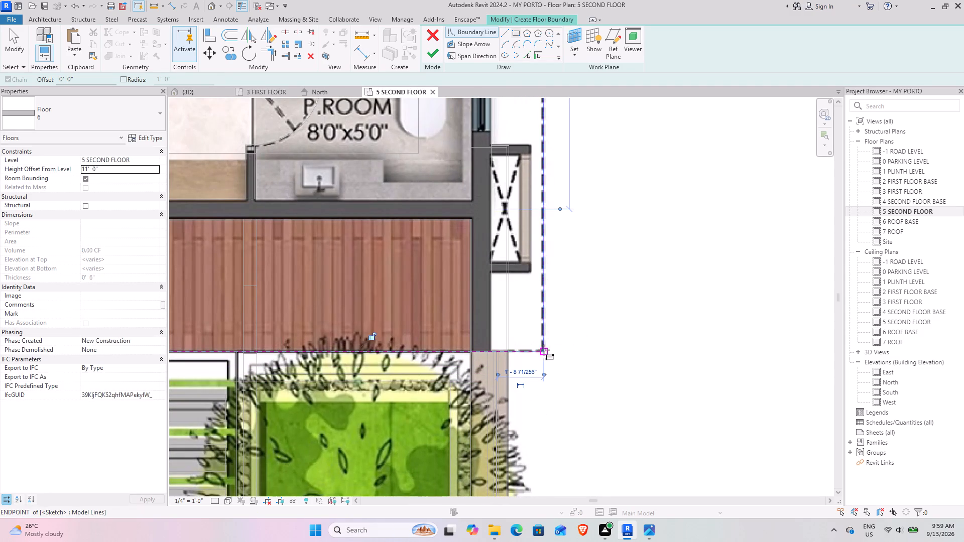
click(431, 52)
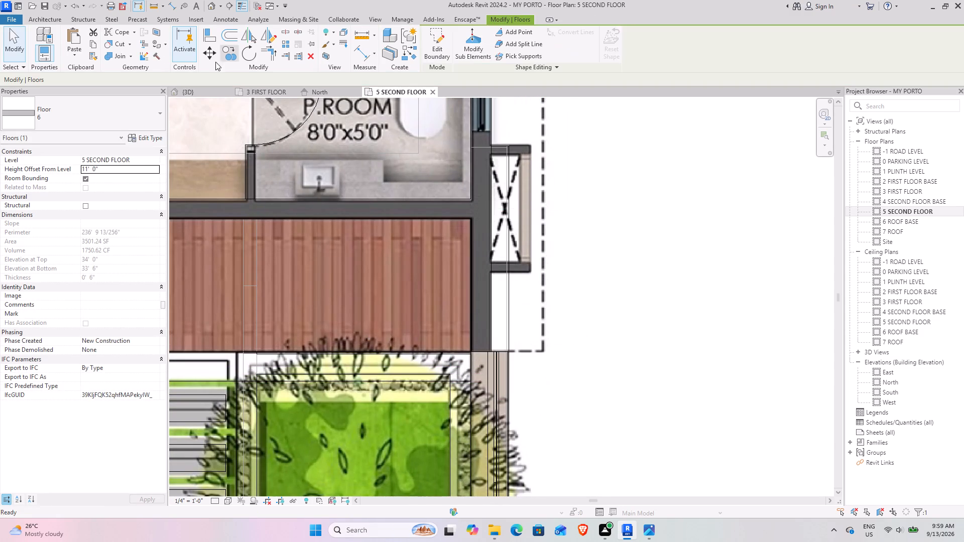
In the {3D} view, set the new roof slab's height offset from level to 11' 6".
click(187, 93)
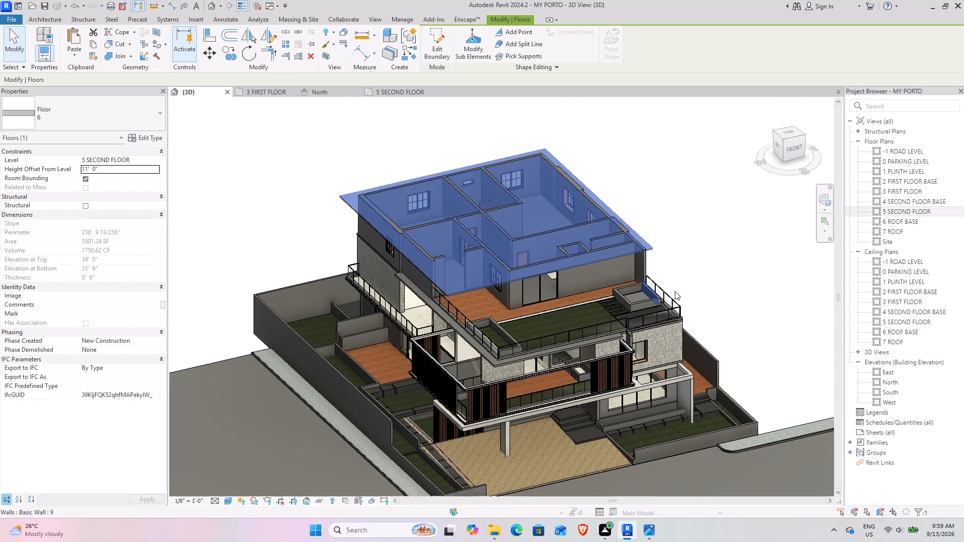
shift+middle_drag(631, 288, 643, 239)
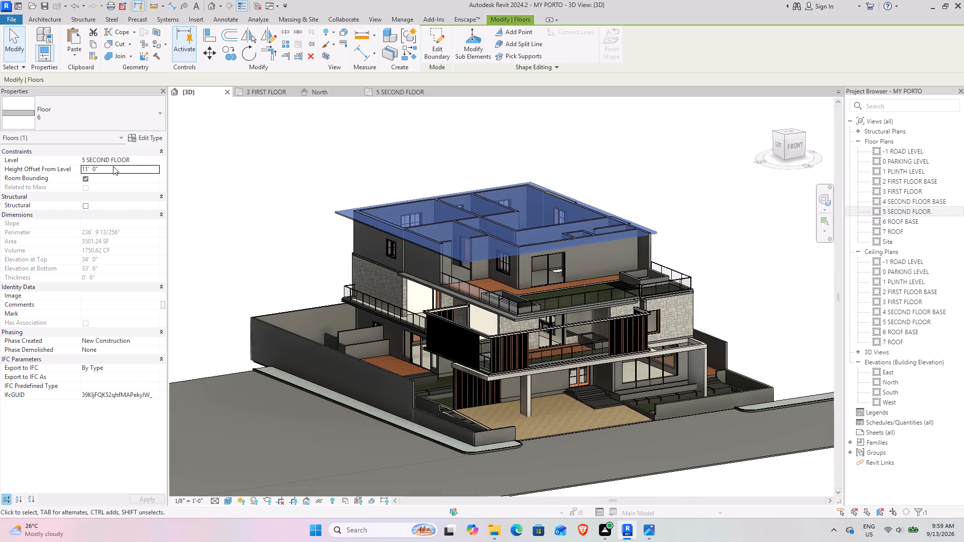
click(113, 166)
text(11'6)
key(Return)
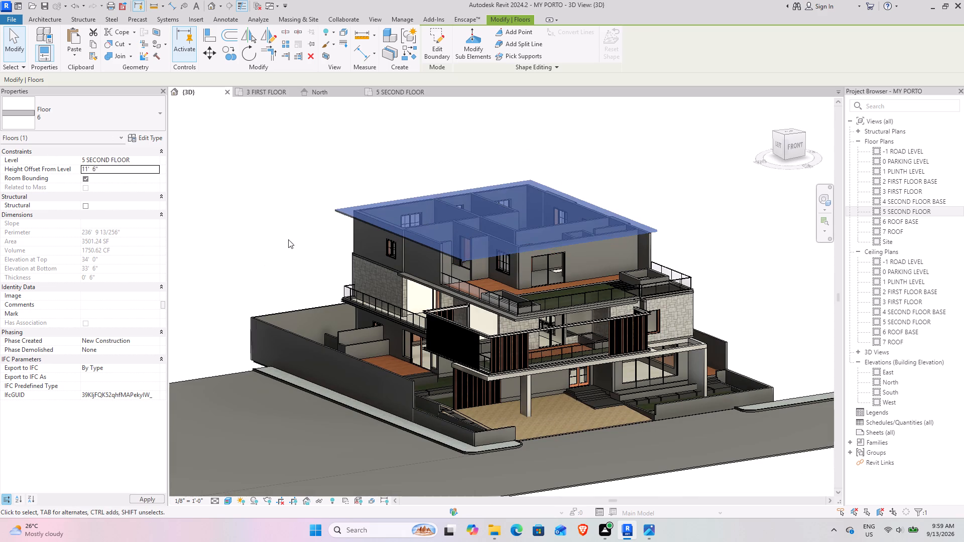
click(289, 226)
Examine the new roof slab and its overhang above the second-floor walls from several sides of the house.
shift+middle_drag(388, 287, 413, 265)
scroll(528, 293, up, 4)
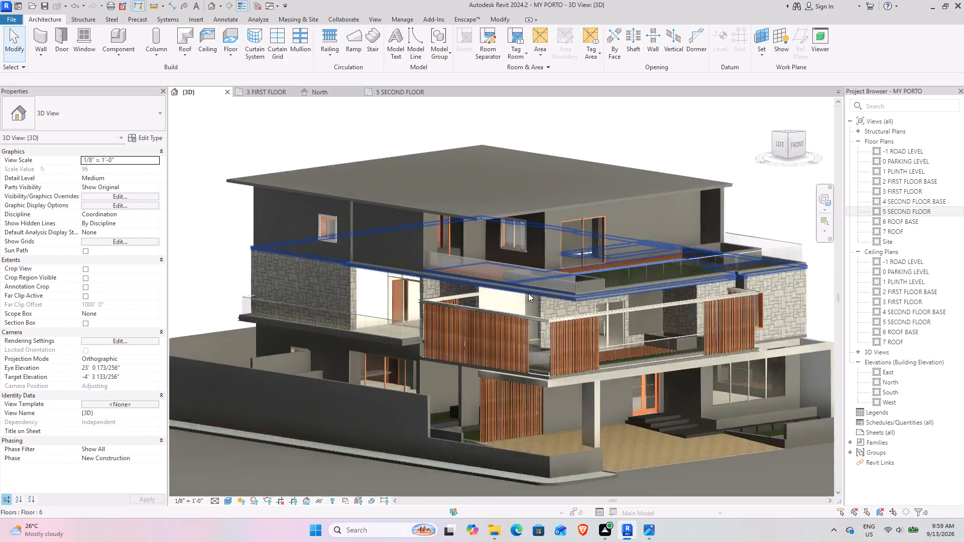
scroll(528, 293, up, 1)
shift+middle_drag(467, 349, 440, 326)
scroll(439, 326, down, 4)
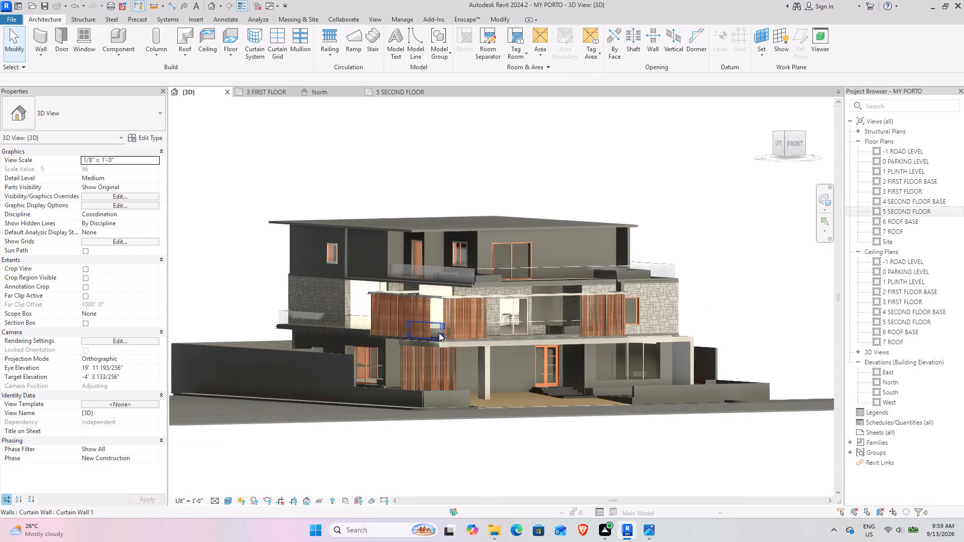
shift+middle_drag(439, 335, 512, 409)
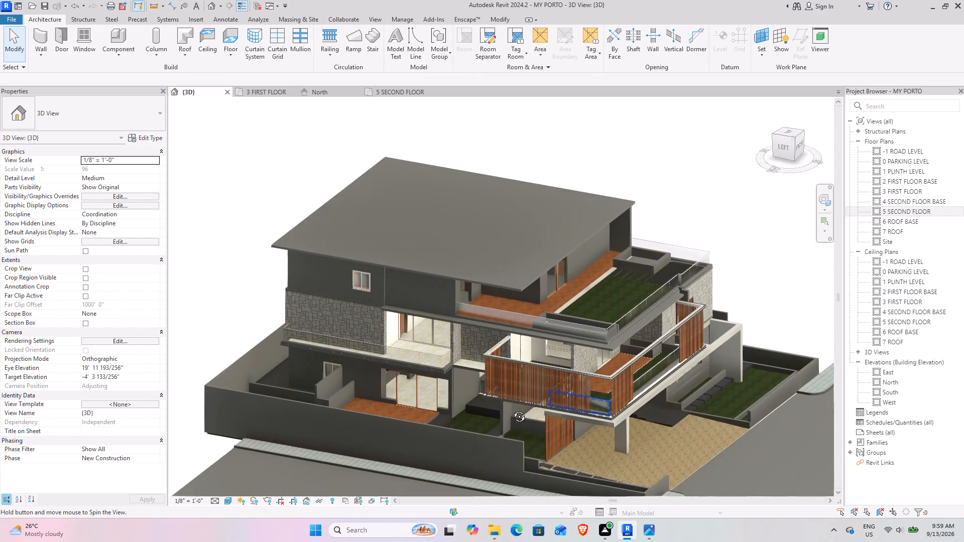
shift+middle_drag(512, 409, 456, 362)
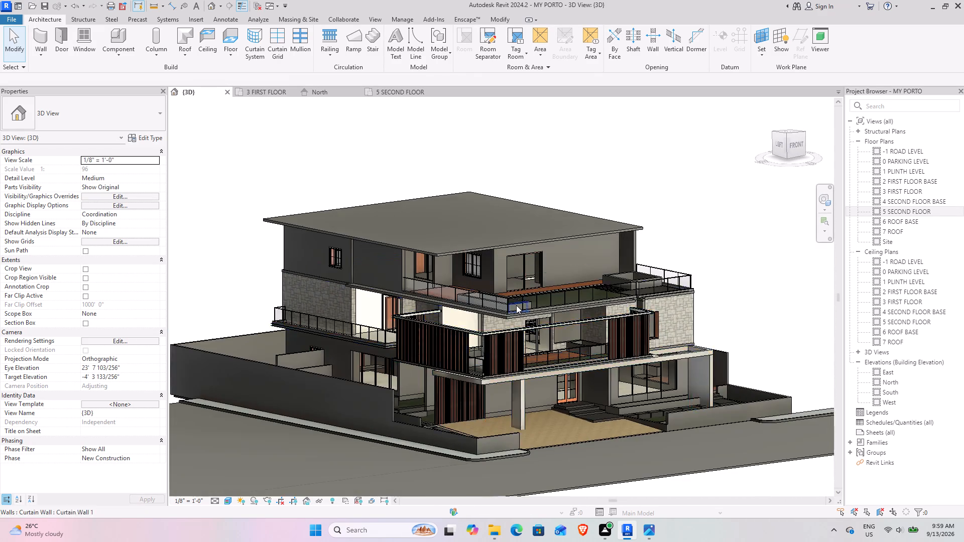
scroll(516, 305, up, 4)
shift+middle_drag(511, 306, 468, 339)
shift+middle_drag(465, 333, 503, 302)
scroll(490, 297, down, 4)
middle_drag(415, 340, 396, 338)
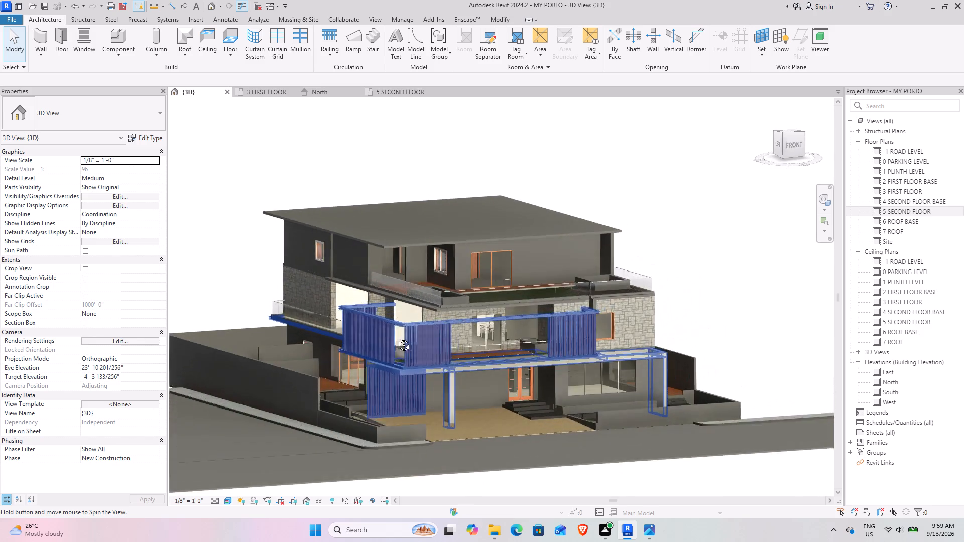
Examine the house's front and left side, including the roof overhang, the second-floor terrace and the slatted balcony screens.
middle_drag(396, 338, 591, 308)
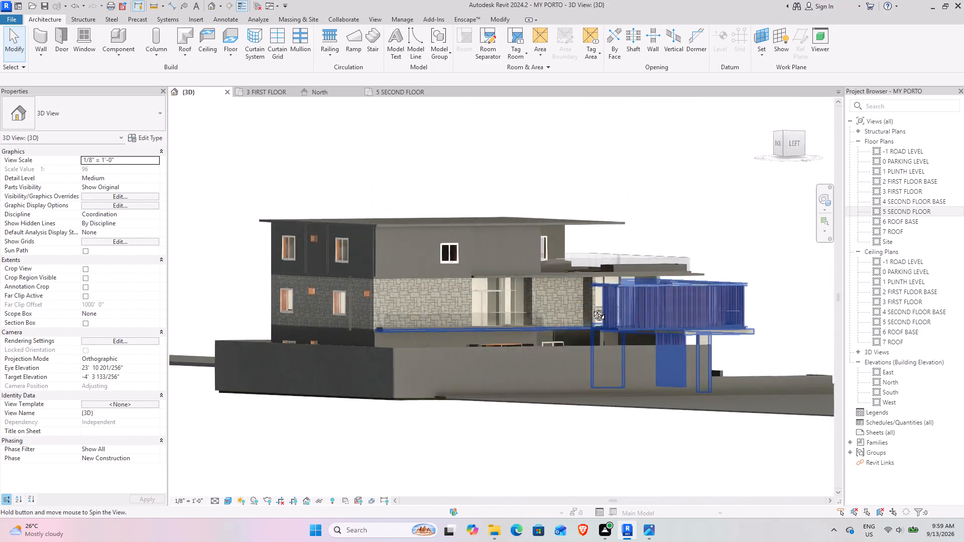
middle_drag(591, 308, 484, 380)
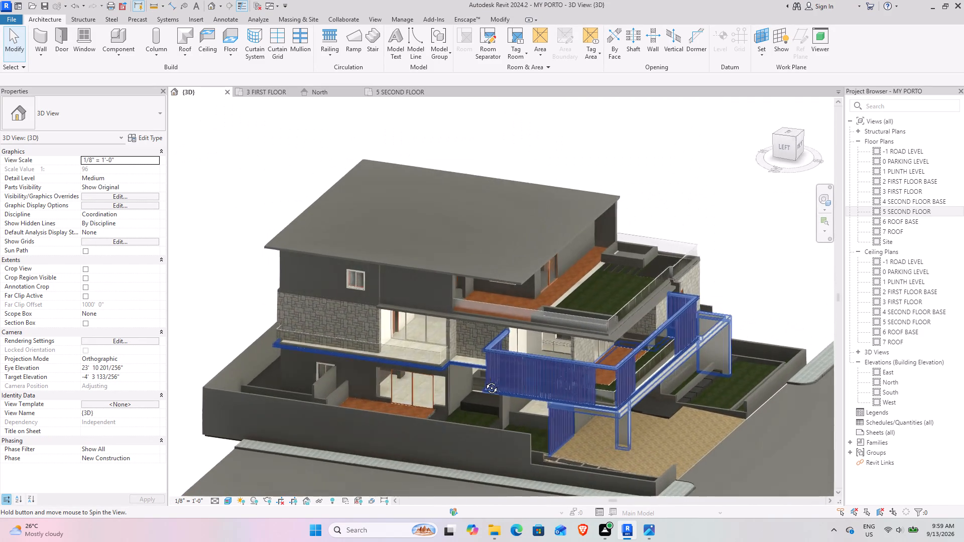
middle_drag(484, 380, 394, 339)
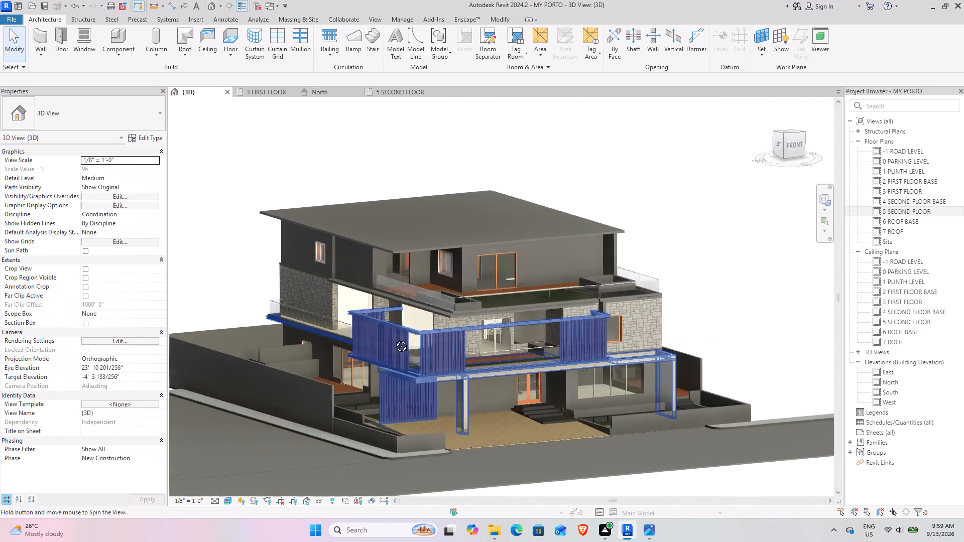
middle_drag(394, 339, 367, 347)
scroll(631, 315, up, 4)
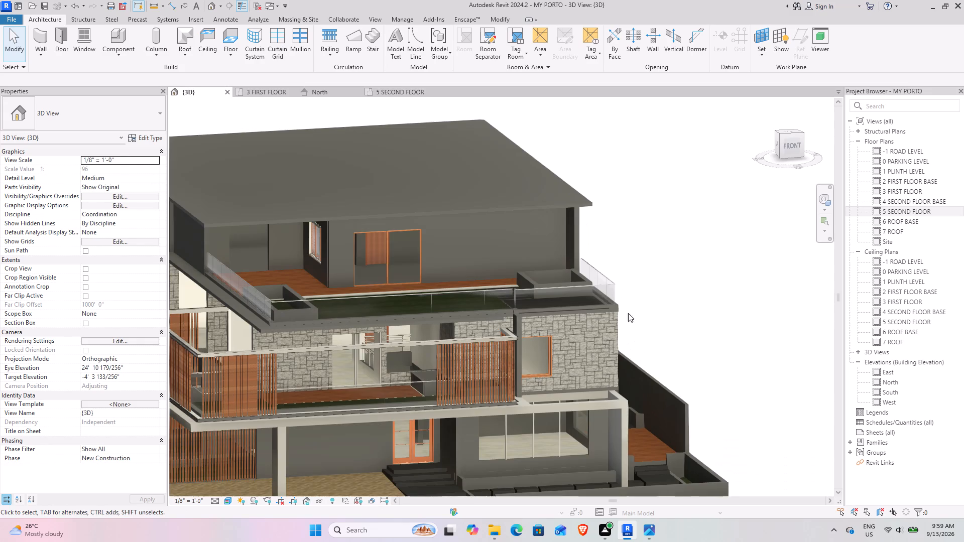
scroll(619, 312, up, 4)
scroll(575, 369, down, 5)
middle_drag(491, 398, 530, 382)
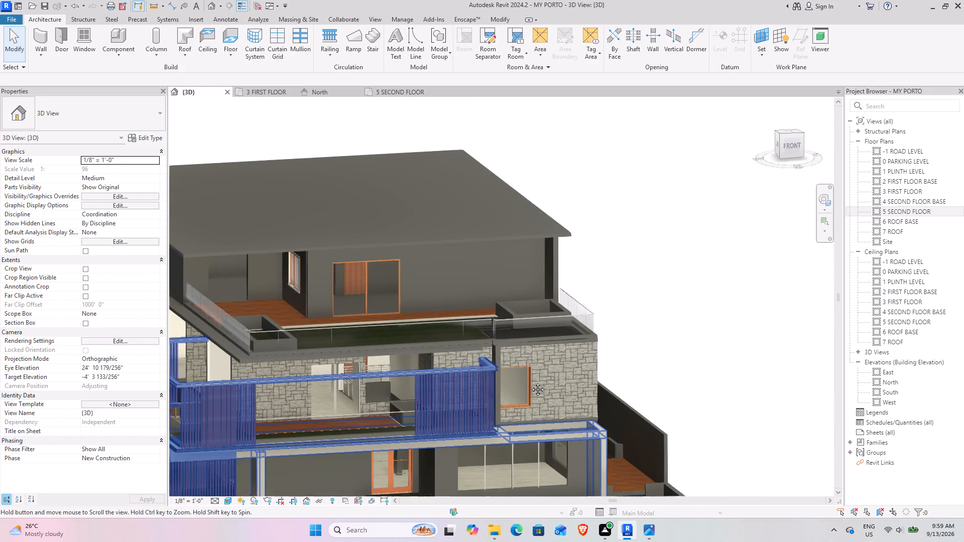
middle_drag(530, 382, 602, 351)
shift+middle_drag(493, 364, 574, 353)
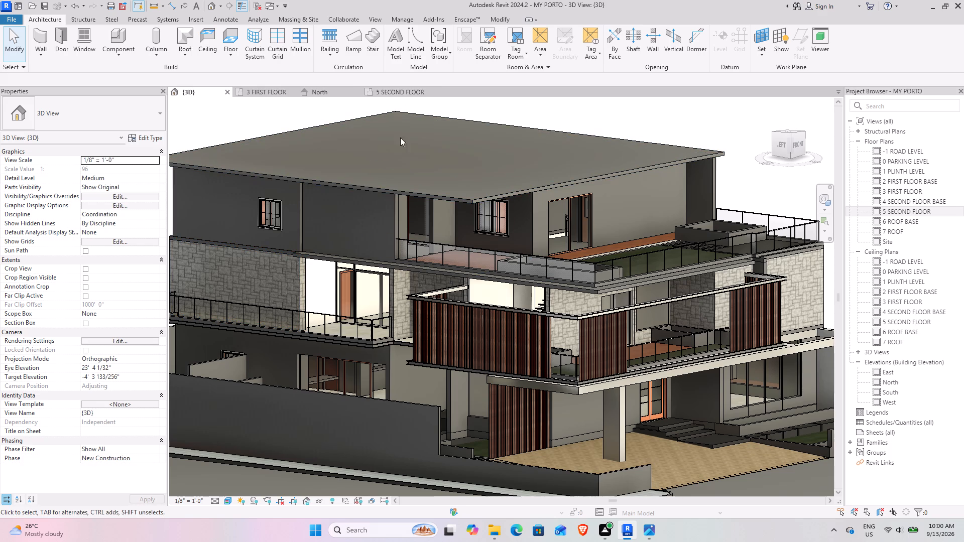
scroll(515, 236, down, 4)
middle_drag(532, 251, 456, 241)
Examine the house at eye level from the left, back-left corner and front, checking the openings on each storey.
drag(788, 144, 787, 144)
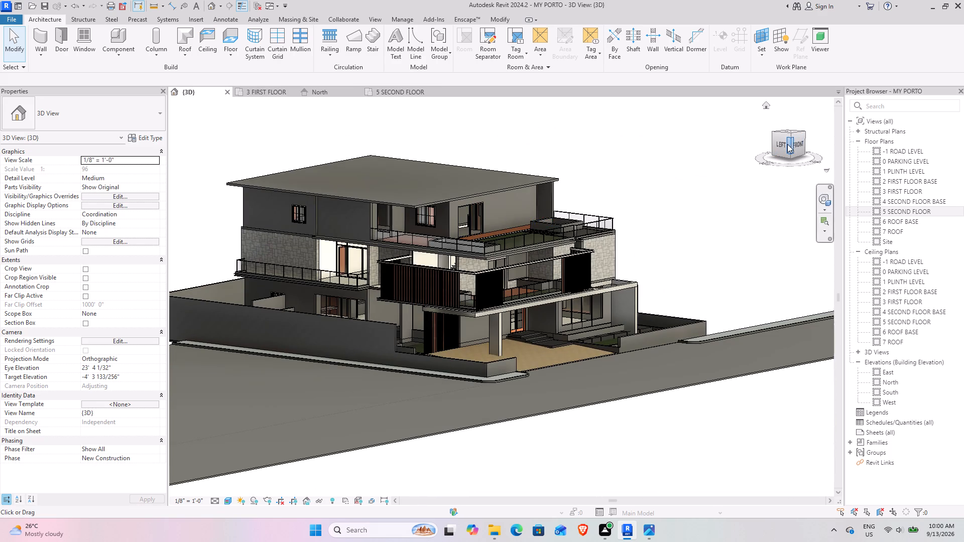
drag(787, 144, 800, 179)
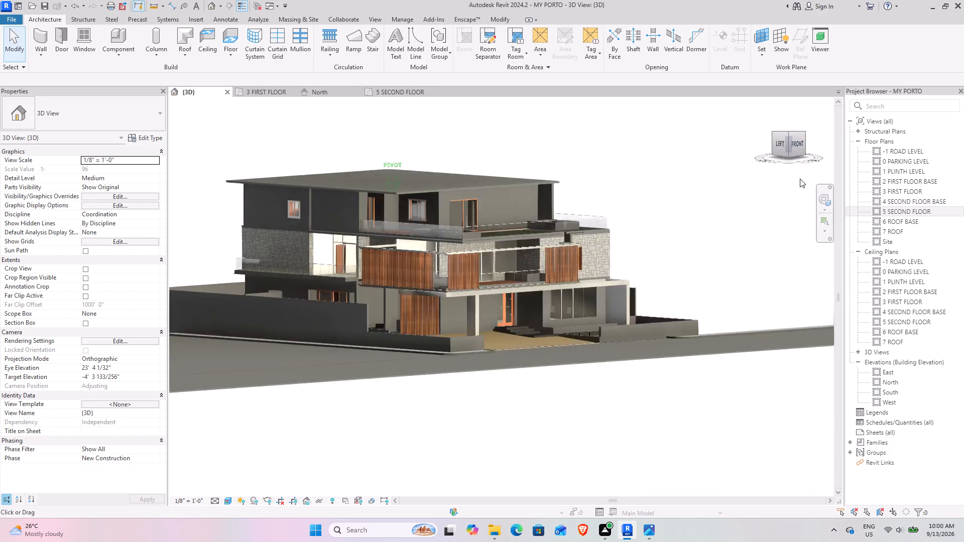
drag(800, 179, 205, 171)
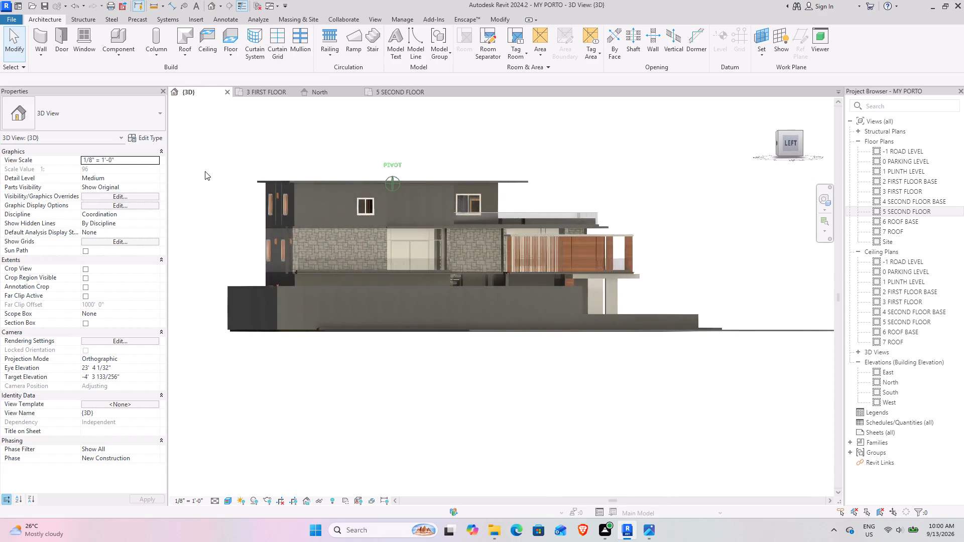
drag(205, 171, 288, 178)
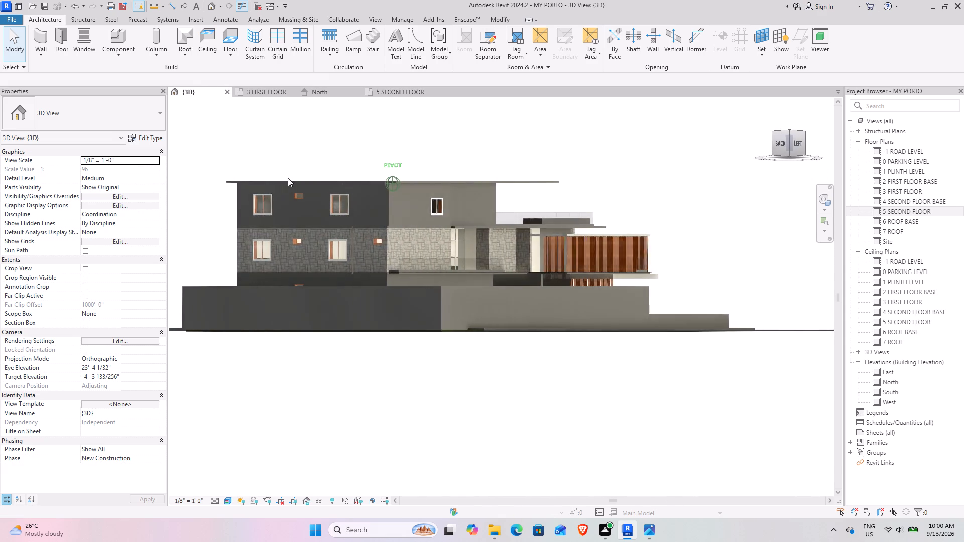
drag(288, 178, 729, 179)
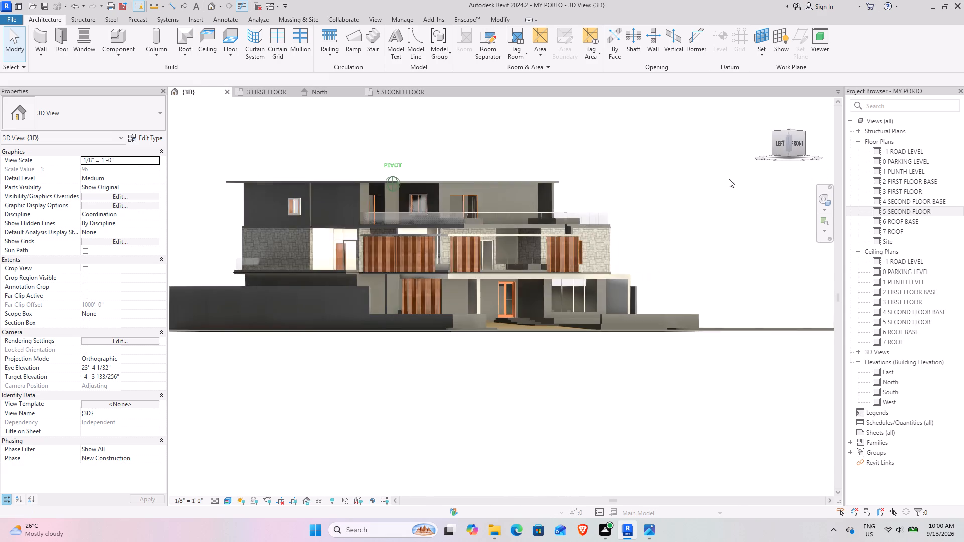
drag(729, 179, 668, 217)
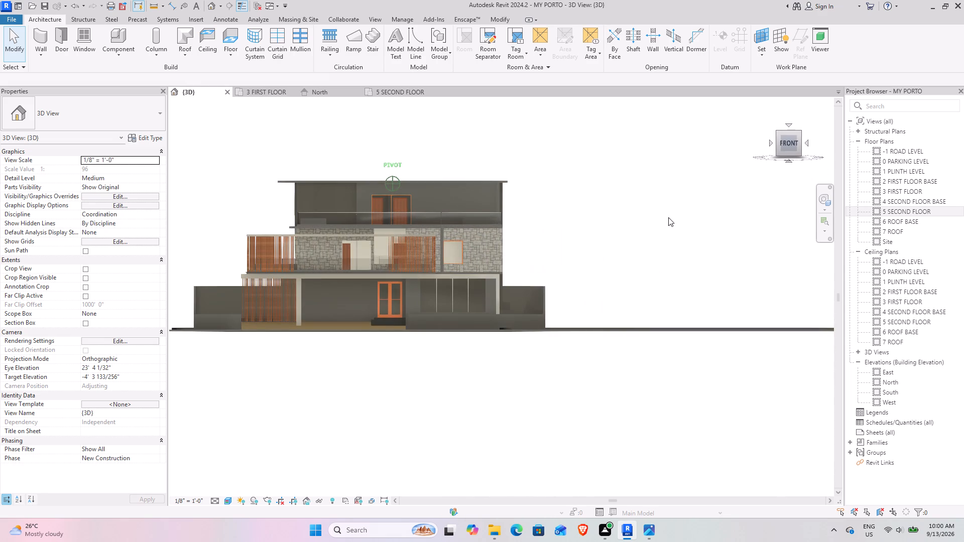
drag(668, 217, 666, 216)
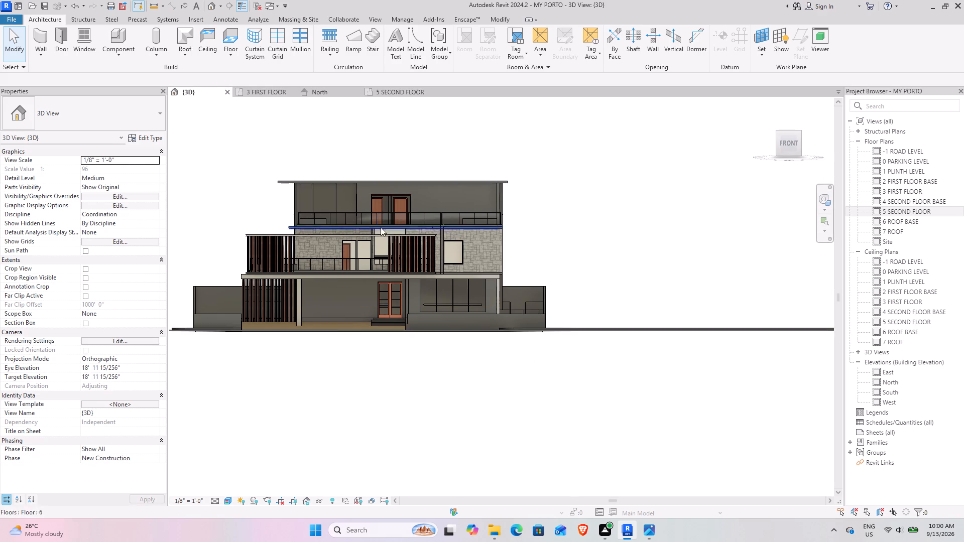
scroll(455, 245, up, 8)
scroll(458, 252, down, 4)
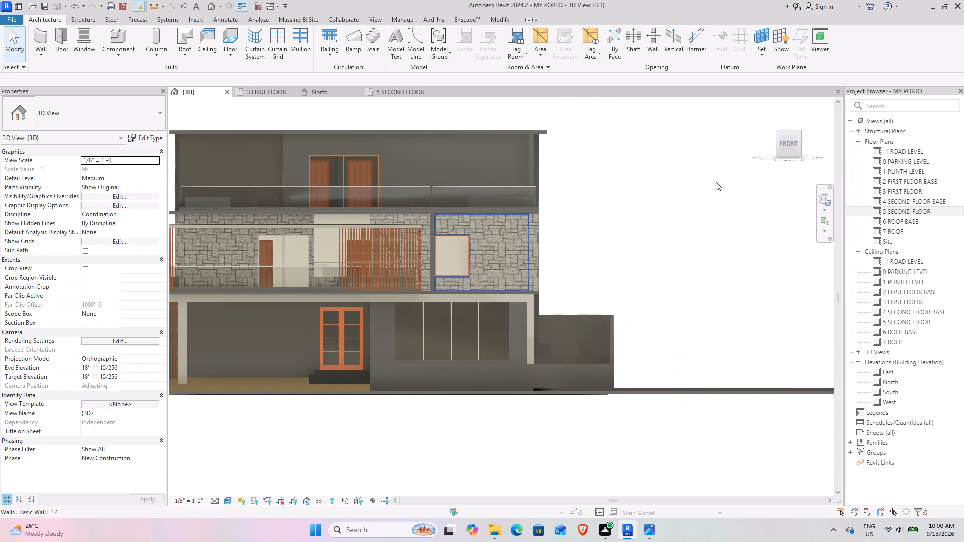
From the Right view, copy the first floor's tall Fixed 36" x 72" window and paste it aligned to level 5 SECOND FLOOR.
click(804, 141)
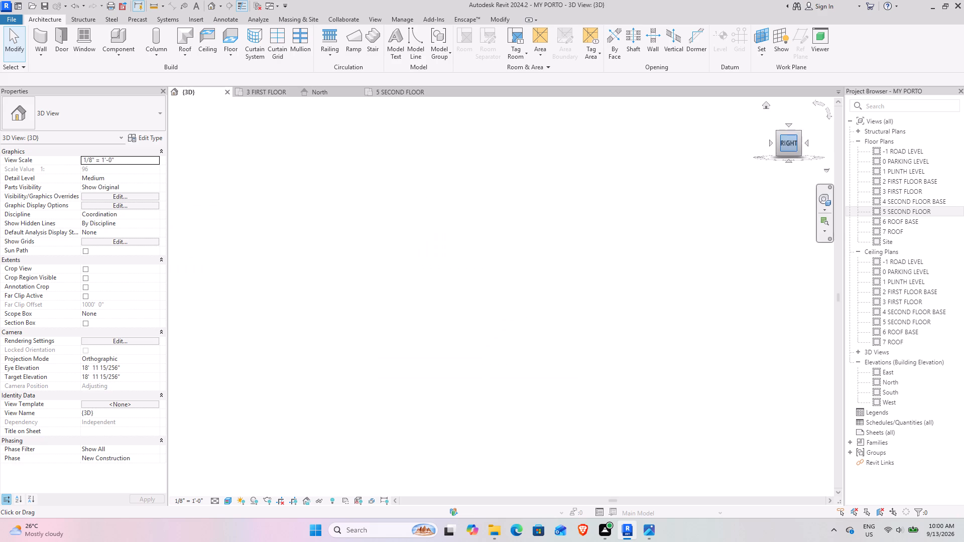
scroll(567, 312, up, 4)
scroll(450, 279, up, 5)
scroll(499, 281, up, 6)
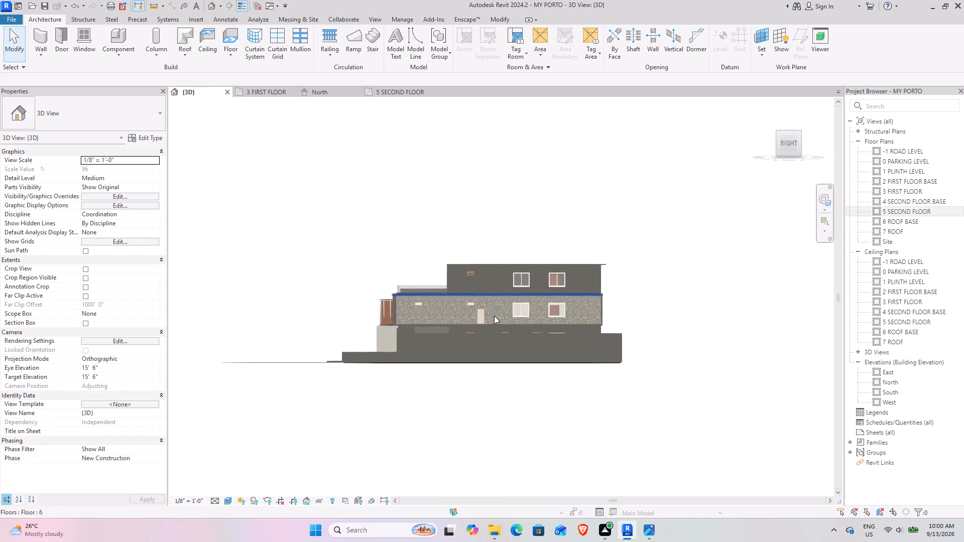
scroll(494, 316, up, 7)
scroll(454, 306, up, 5)
click(464, 277)
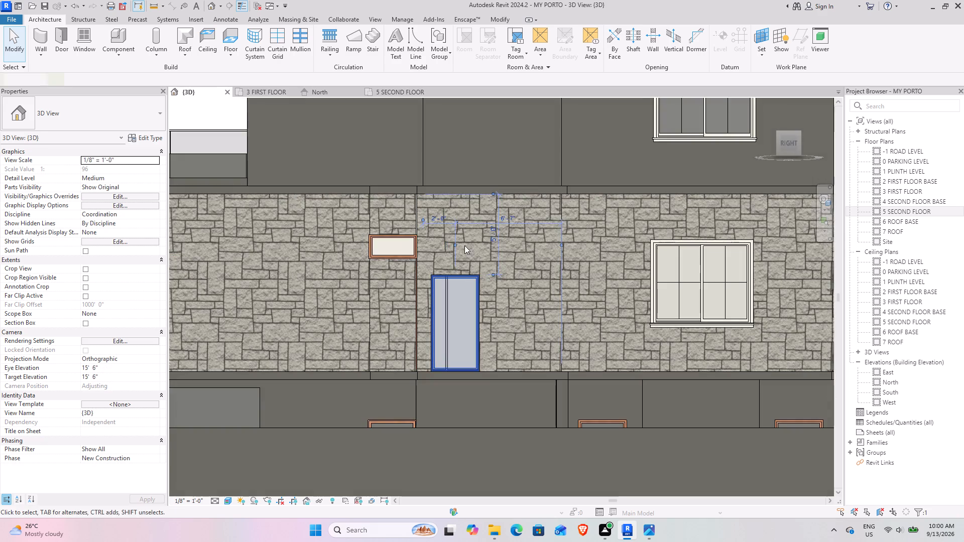
scroll(460, 228, down, 4)
middle_drag(456, 226, 444, 254)
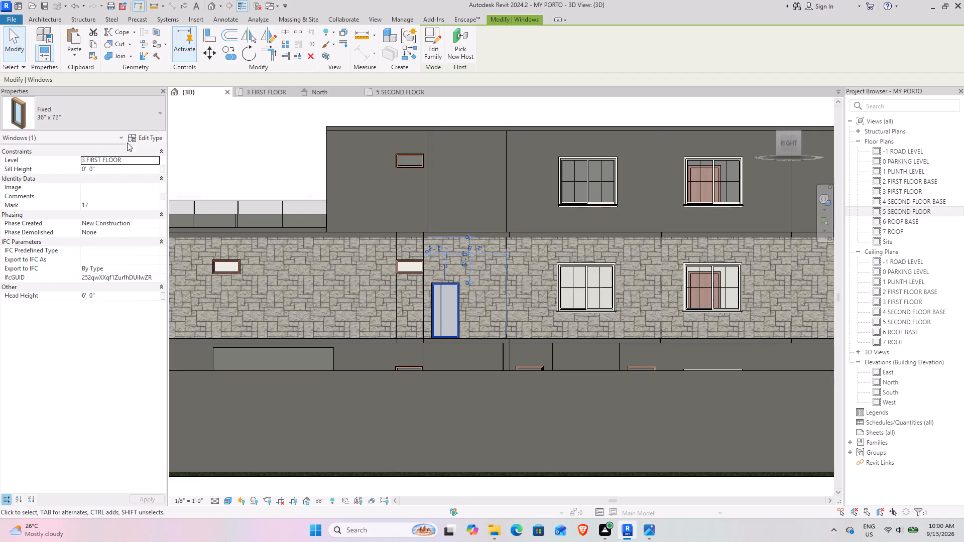
click(91, 45)
click(70, 55)
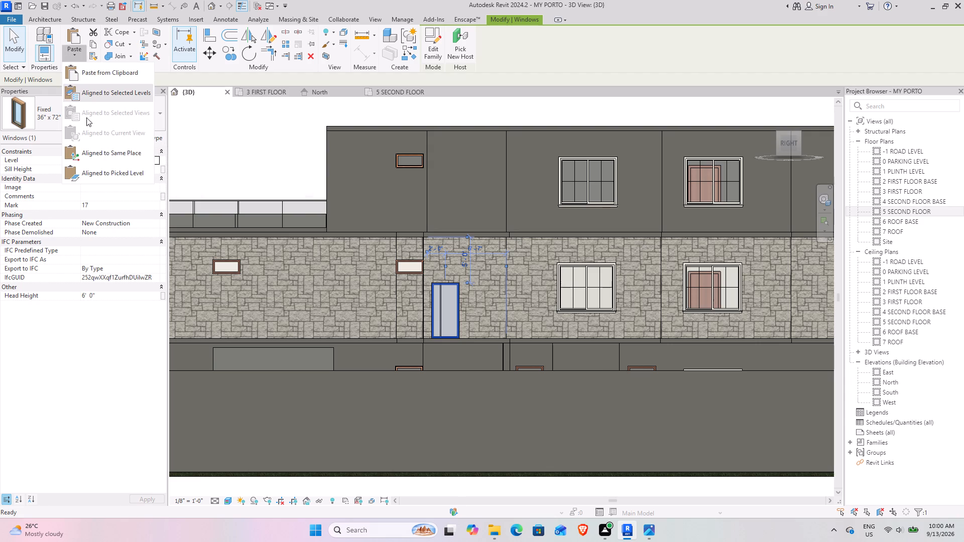
click(88, 95)
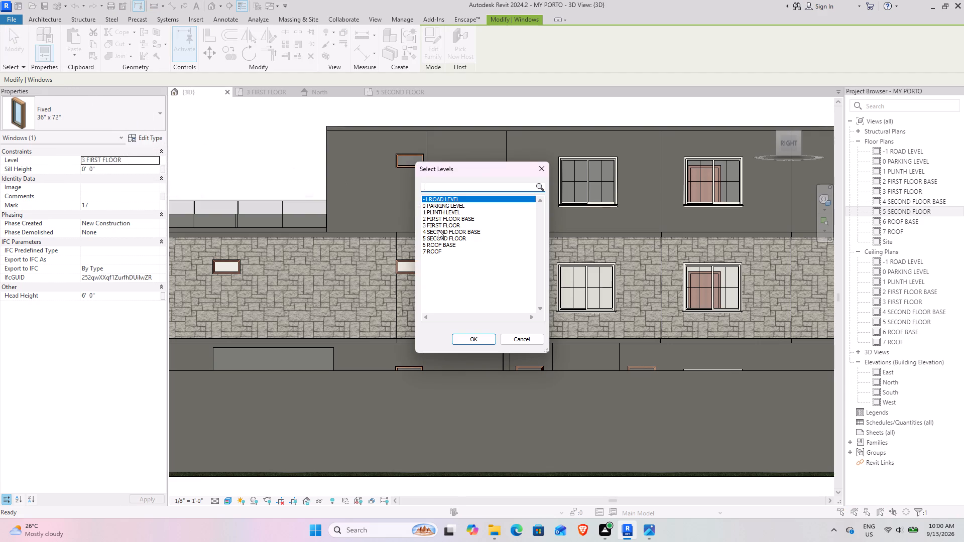
click(451, 234)
click(449, 238)
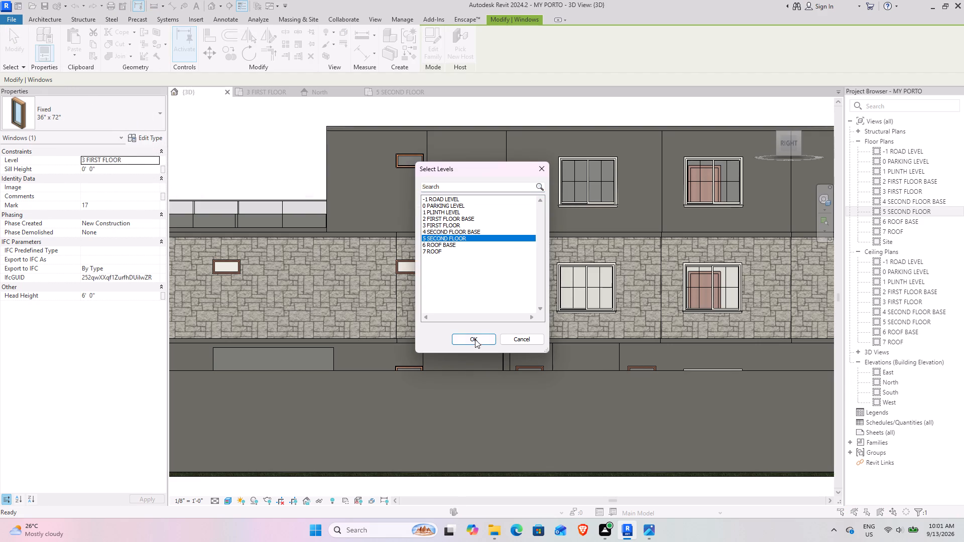
click(475, 339)
click(258, 135)
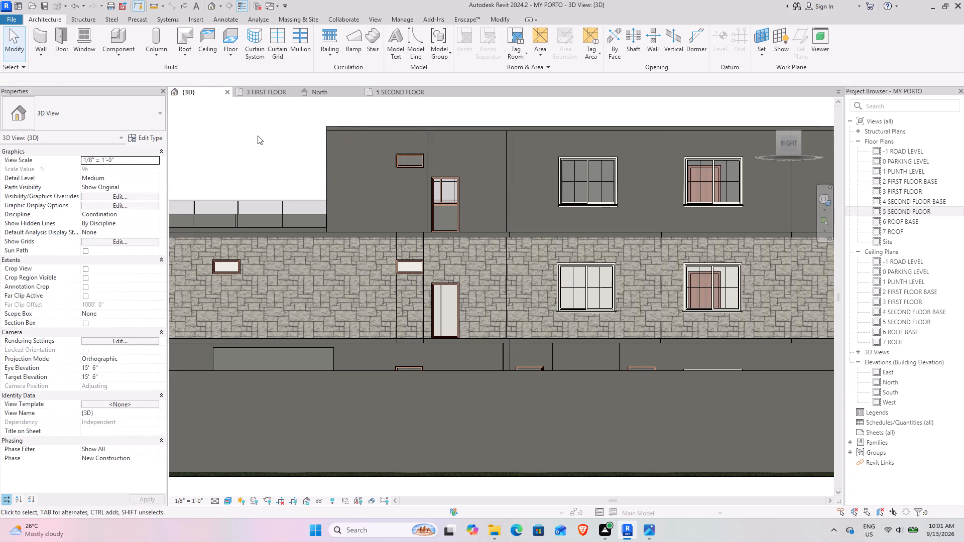
Examine the right facade around the pasted second-floor window and compare its alignment with the openings on the storeys below.
scroll(487, 203, down, 3)
shift+middle_drag(479, 218, 467, 273)
middle_drag(507, 167, 397, 420)
middle_drag(459, 347, 444, 382)
scroll(455, 221, up, 4)
shift+middle_drag(447, 273, 450, 277)
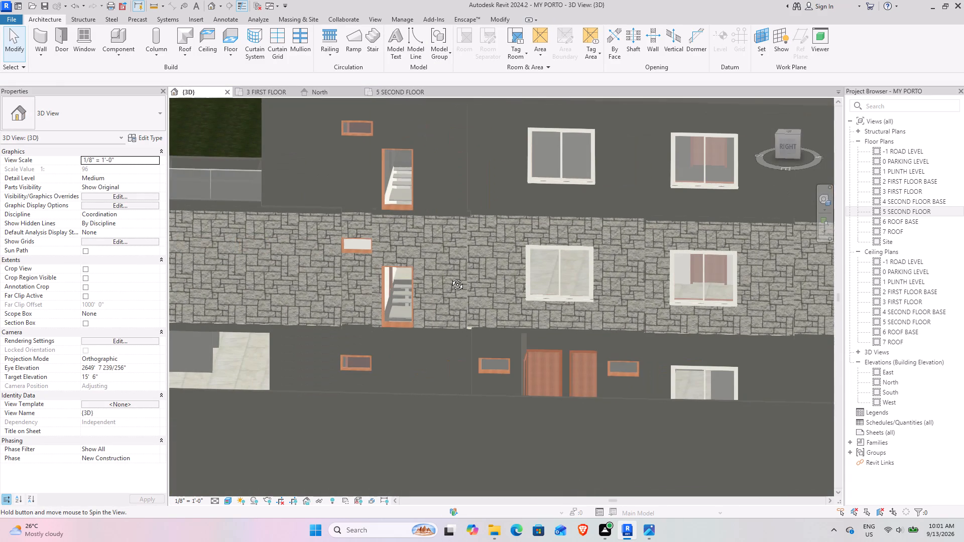
shift+middle_drag(450, 277, 454, 273)
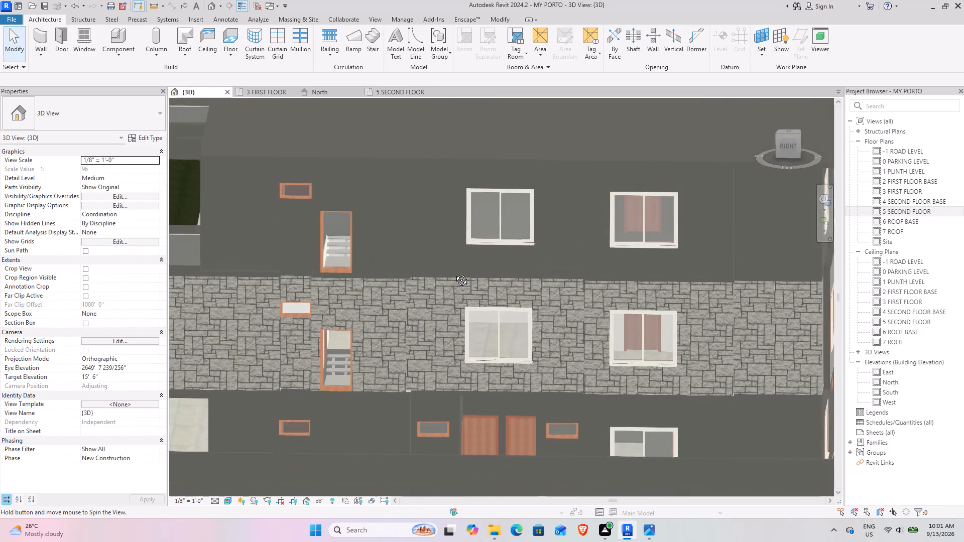
shift+middle_drag(454, 273, 463, 280)
scroll(463, 280, down, 8)
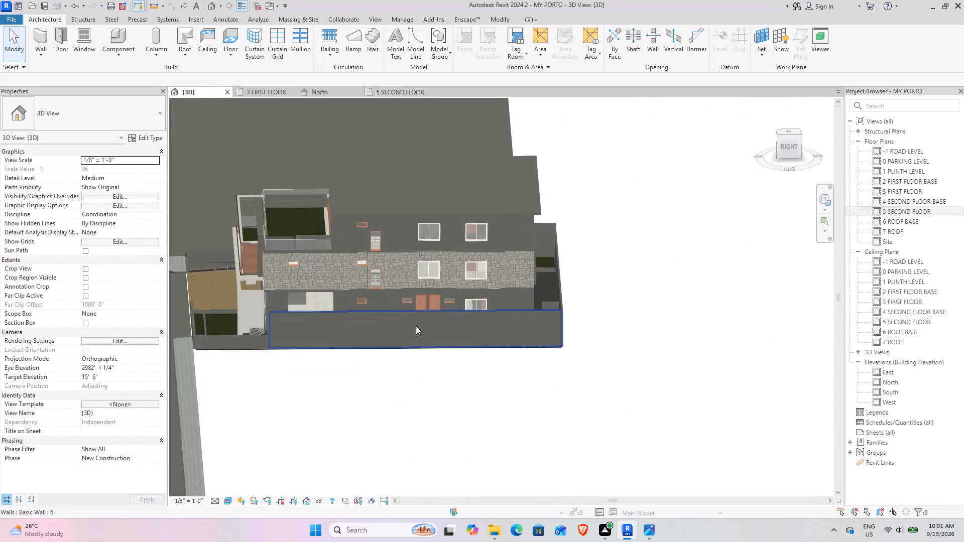
shift+middle_drag(413, 326, 447, 316)
middle_drag(425, 329, 669, 274)
shift+middle_drag(429, 297, 449, 296)
middle_drag(400, 300, 726, 323)
middle_drag(548, 323, 596, 313)
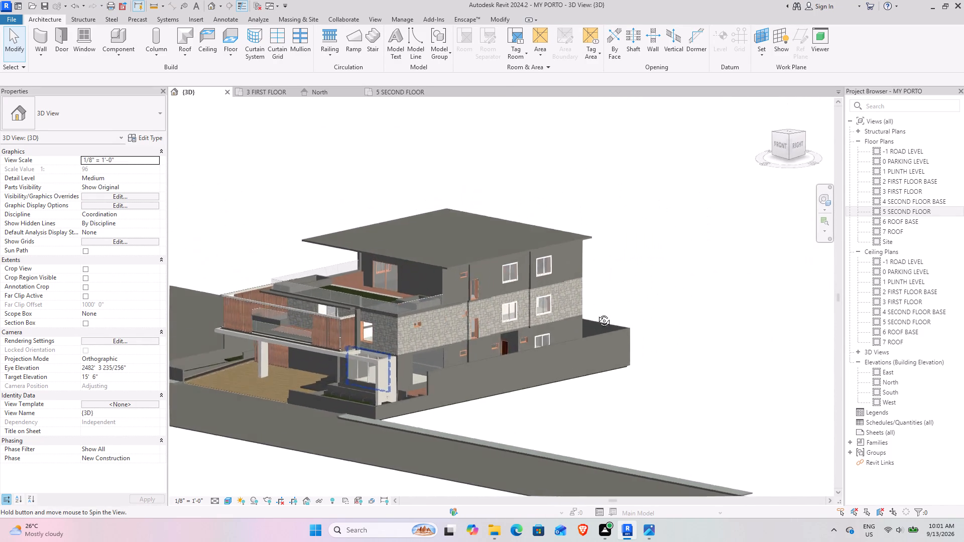
middle_drag(596, 313, 591, 332)
scroll(400, 262, up, 4)
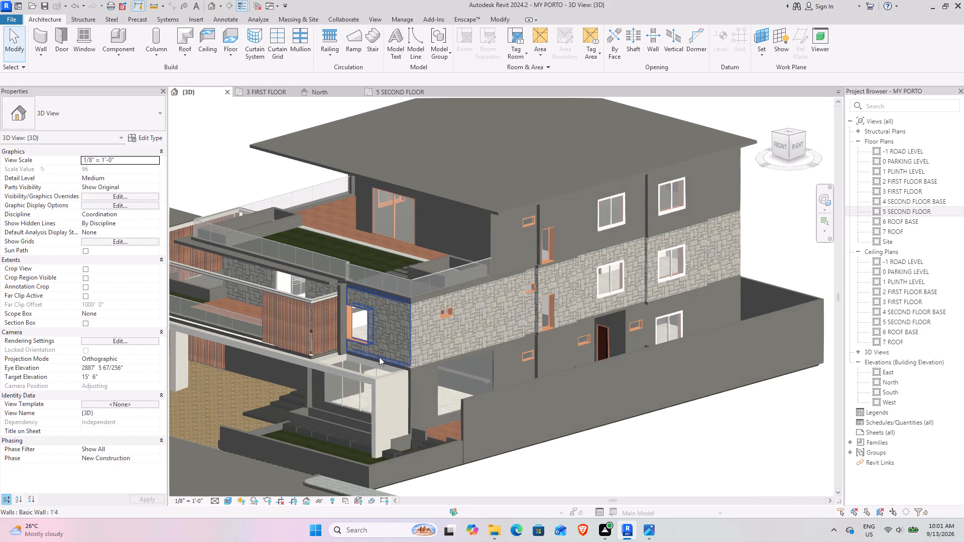
Examine the front-right corner, the terraces, the entrance canopy and the slatted balcony screens around the front of the house.
middle_drag(379, 357, 575, 250)
scroll(538, 259, down, 4)
shift+middle_drag(522, 287, 511, 252)
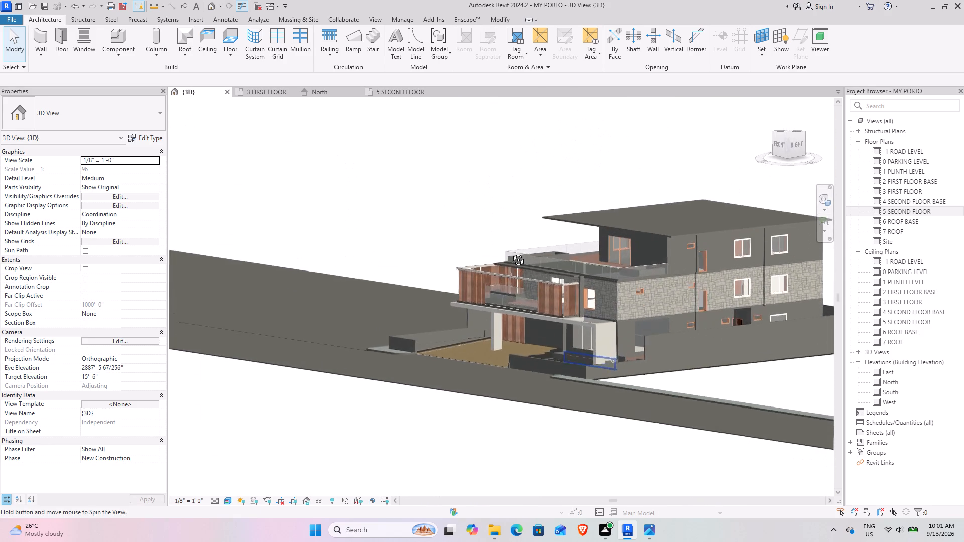
shift+middle_drag(511, 252, 514, 243)
scroll(590, 302, up, 8)
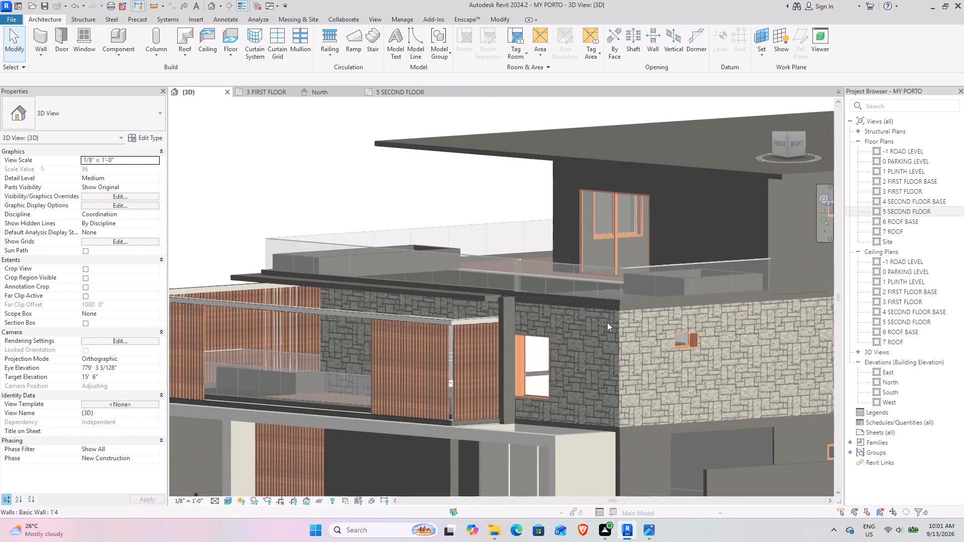
middle_drag(598, 321, 488, 259)
scroll(402, 228, down, 4)
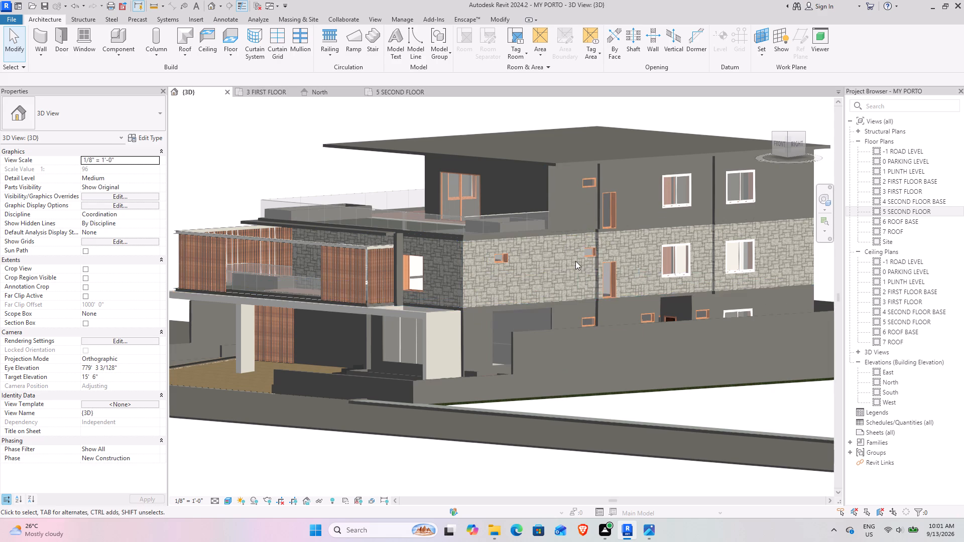
scroll(575, 261, down, 3)
middle_drag(566, 259, 577, 290)
middle_drag(528, 278, 568, 355)
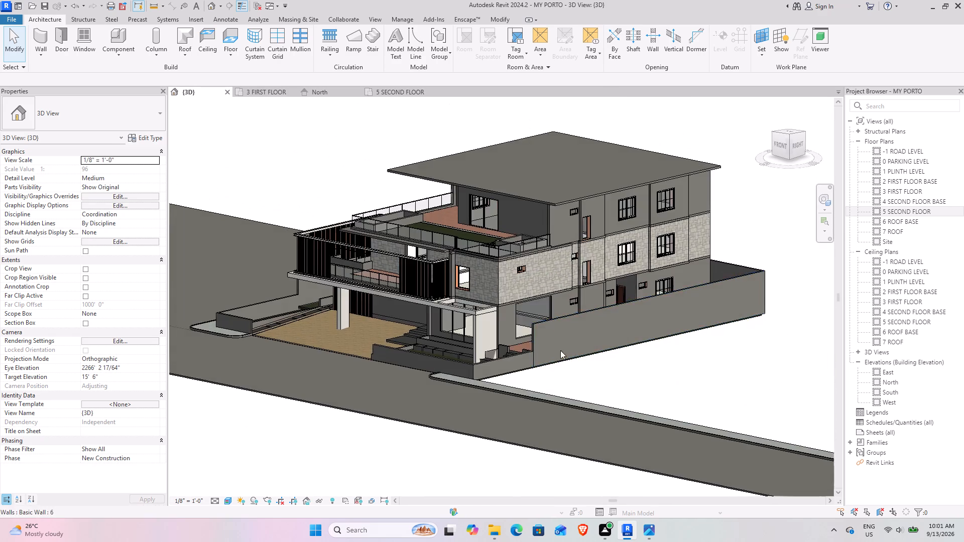
scroll(503, 319, up, 8)
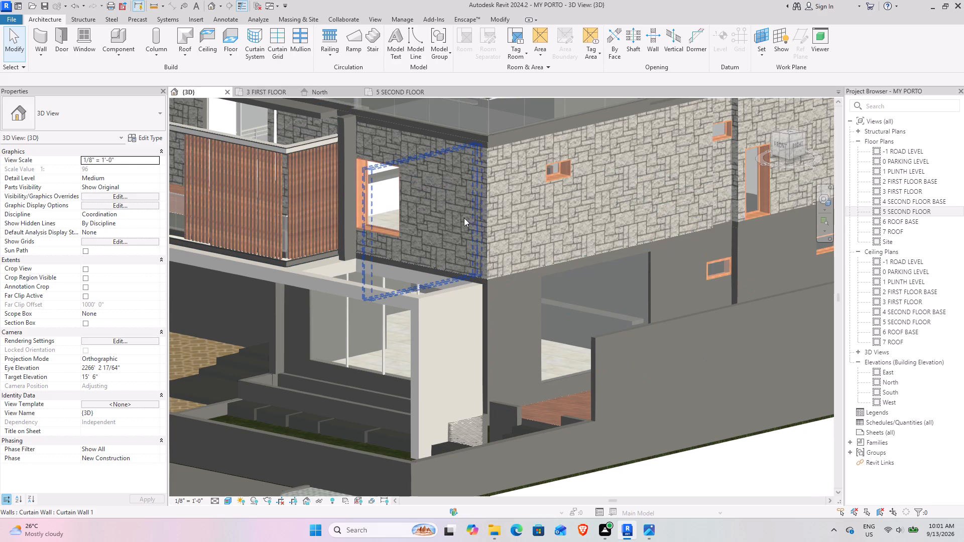
scroll(505, 348, down, 5)
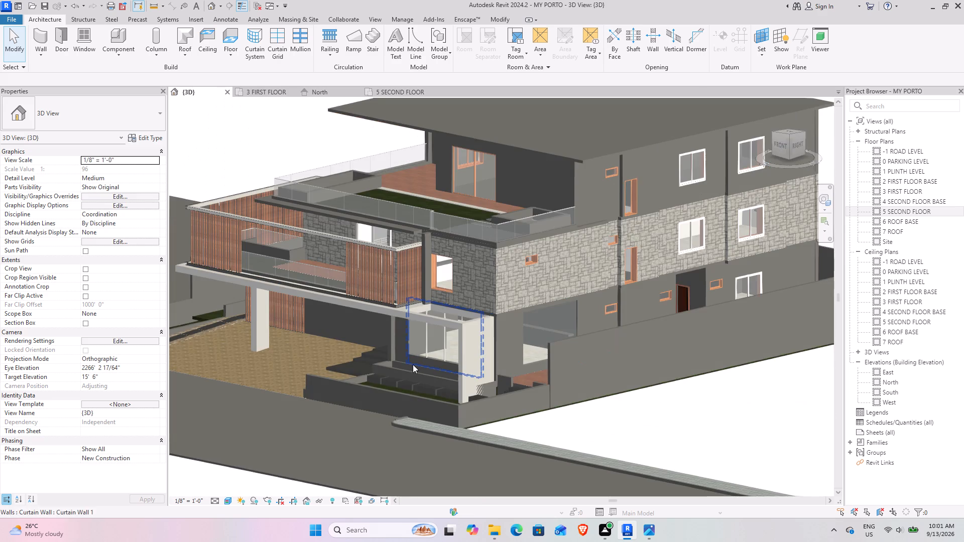
shift+middle_drag(413, 364, 538, 347)
scroll(510, 354, down, 5)
middle_drag(397, 398, 703, 243)
shift+middle_drag(657, 305, 669, 323)
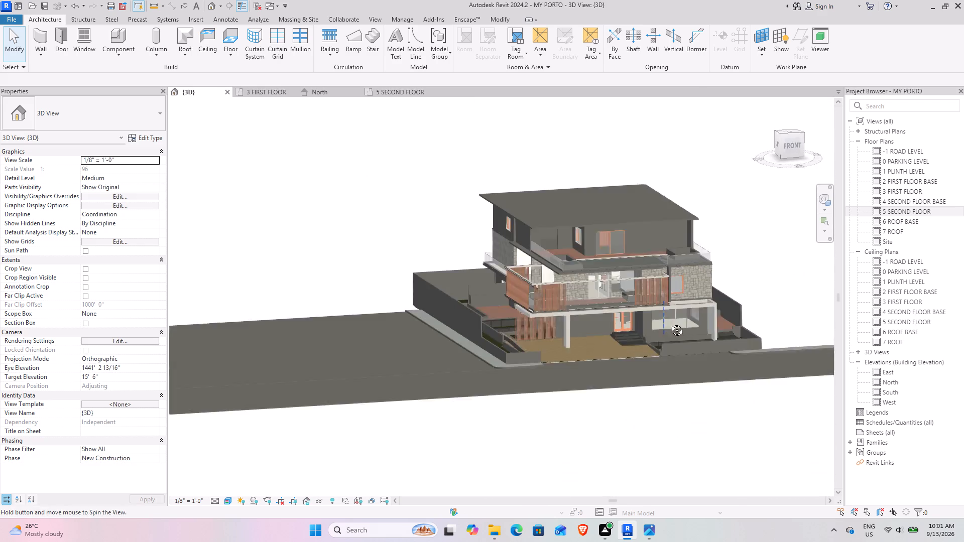
shift+middle_drag(669, 323, 675, 343)
middle_drag(642, 348, 692, 363)
middle_drag(686, 361, 578, 298)
scroll(483, 273, up, 7)
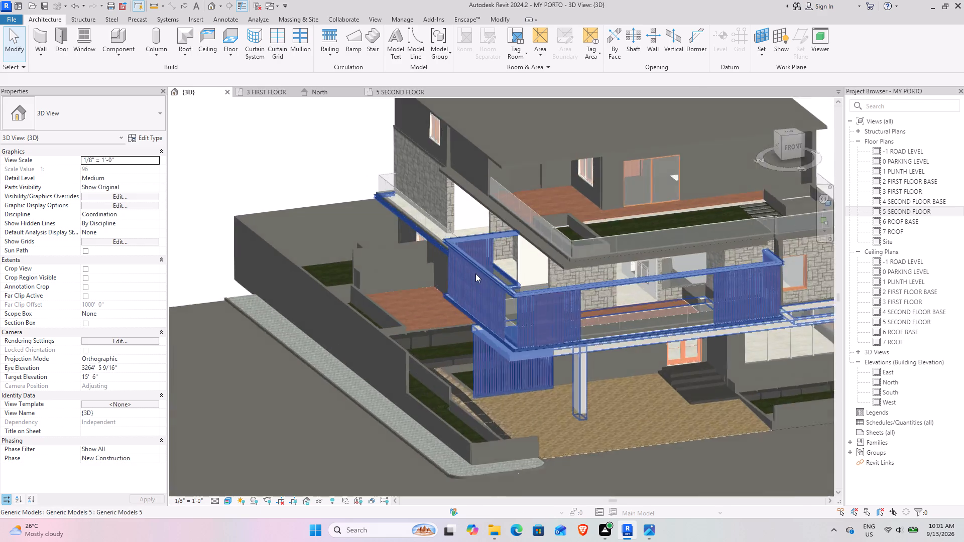
scroll(475, 274, up, 2)
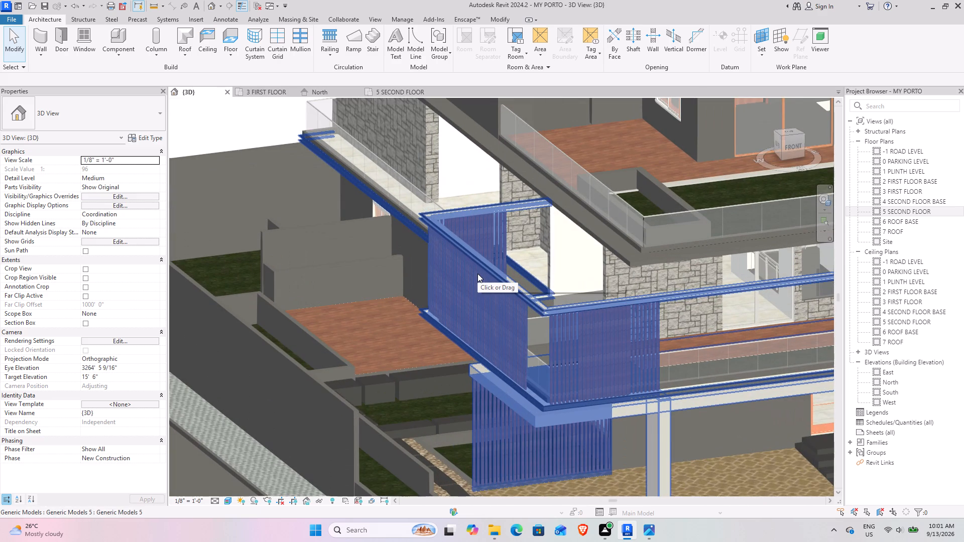
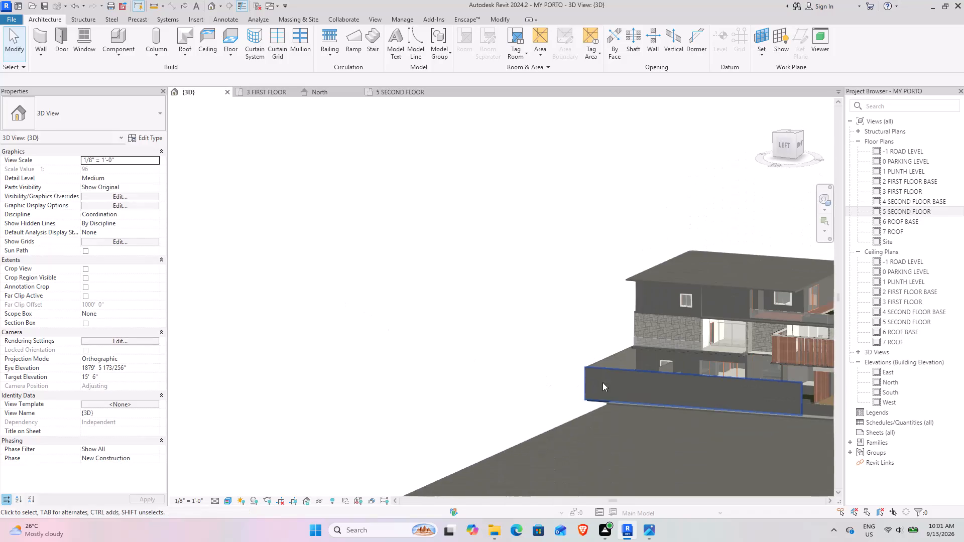
Examine the house exterior from the left, the front and above, including the site, terraces and wall surfaces.
middle_drag(661, 384, 476, 327)
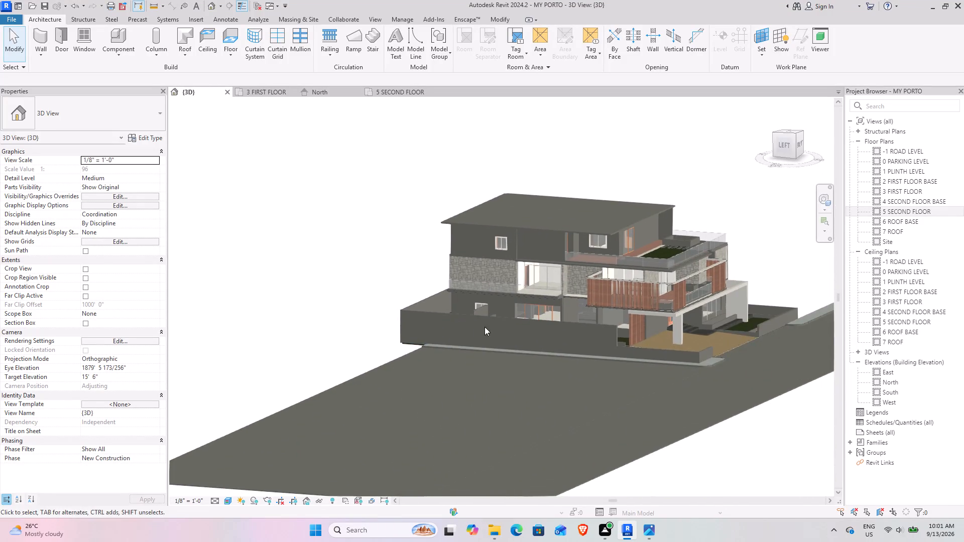
scroll(563, 317, up, 4)
scroll(563, 318, down, 12)
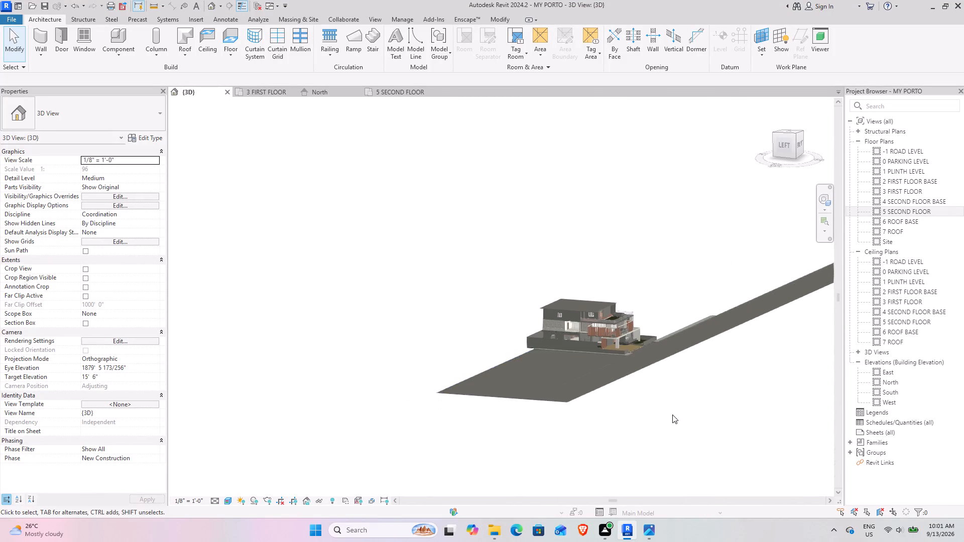
middle_drag(660, 415, 474, 411)
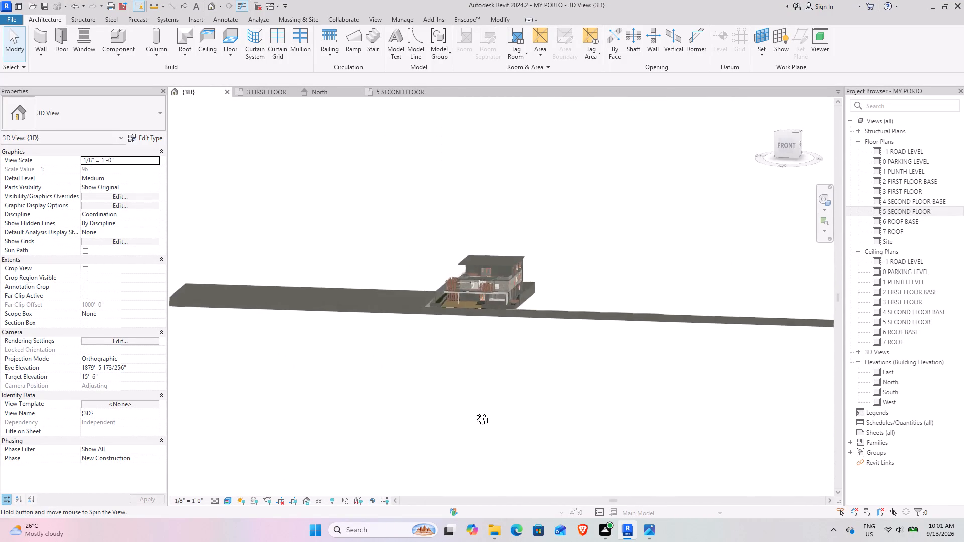
middle_drag(474, 411, 552, 500)
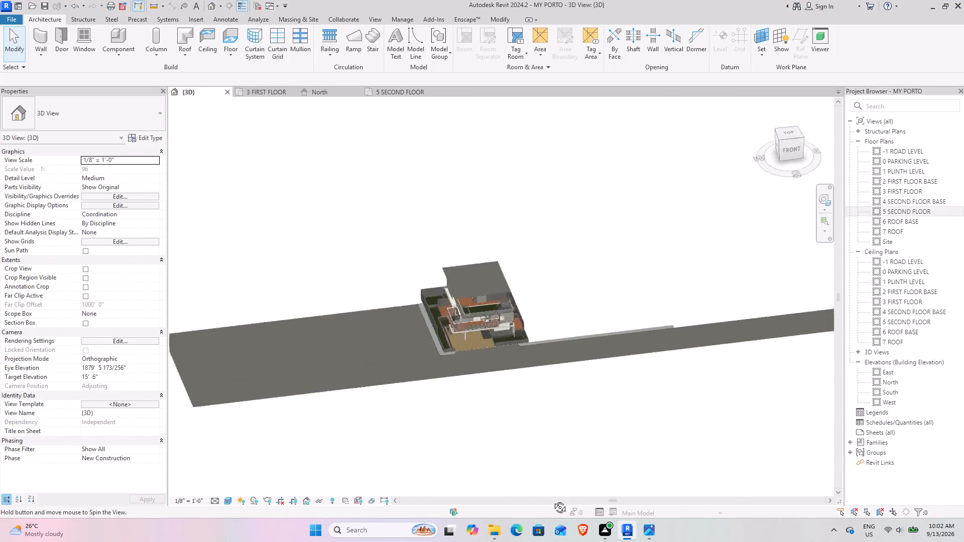
middle_drag(552, 500, 588, 487)
scroll(510, 340, up, 9)
shift+middle_drag(490, 391, 505, 336)
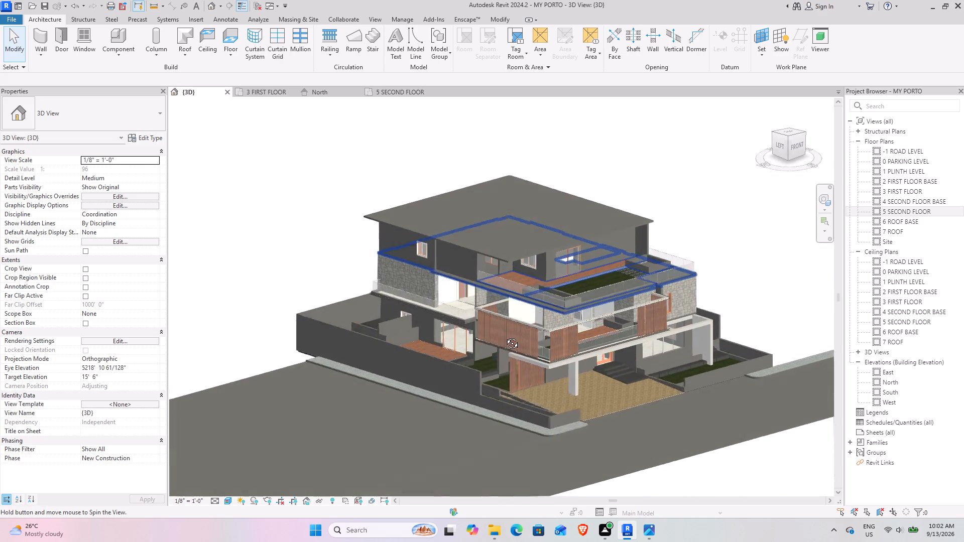
shift+middle_drag(505, 336, 505, 330)
middle_drag(505, 330, 478, 403)
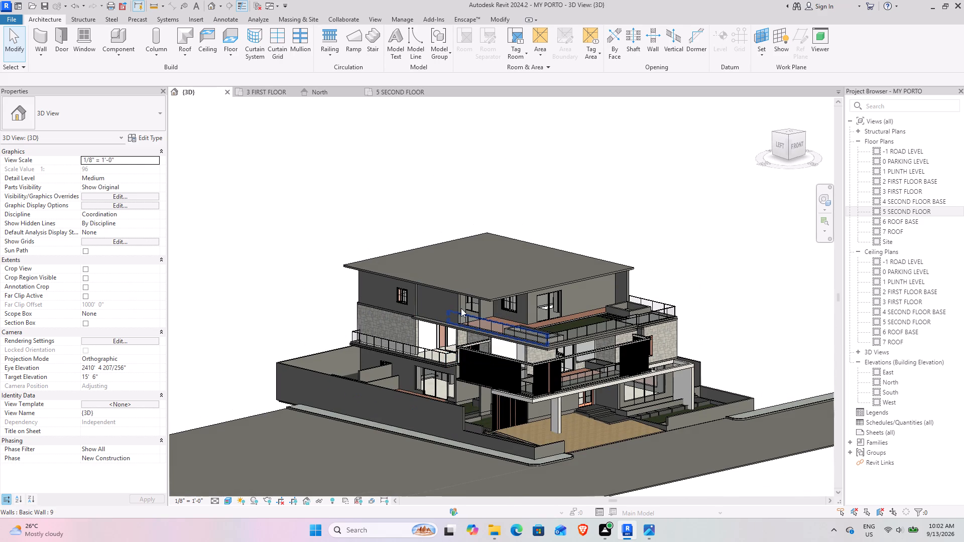
Assign the Gypsum Wall Board material to the structure layer of Basic Wall type 9, using a second-floor wall.
click(456, 308)
click(144, 137)
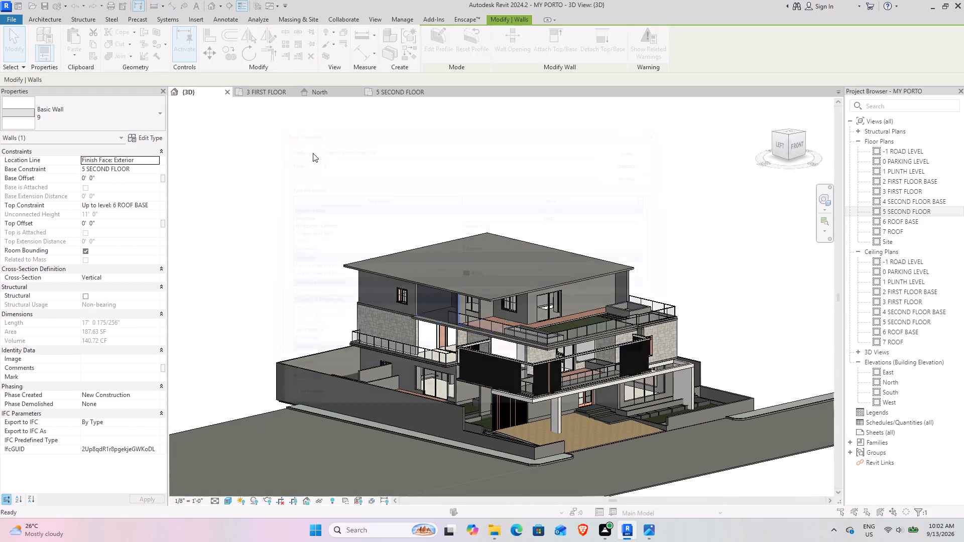
click(555, 208)
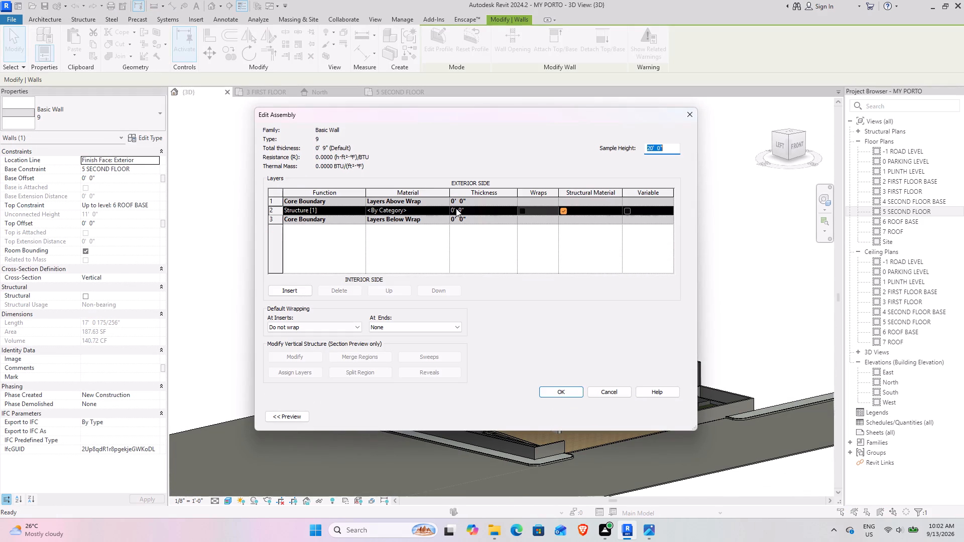
click(444, 209)
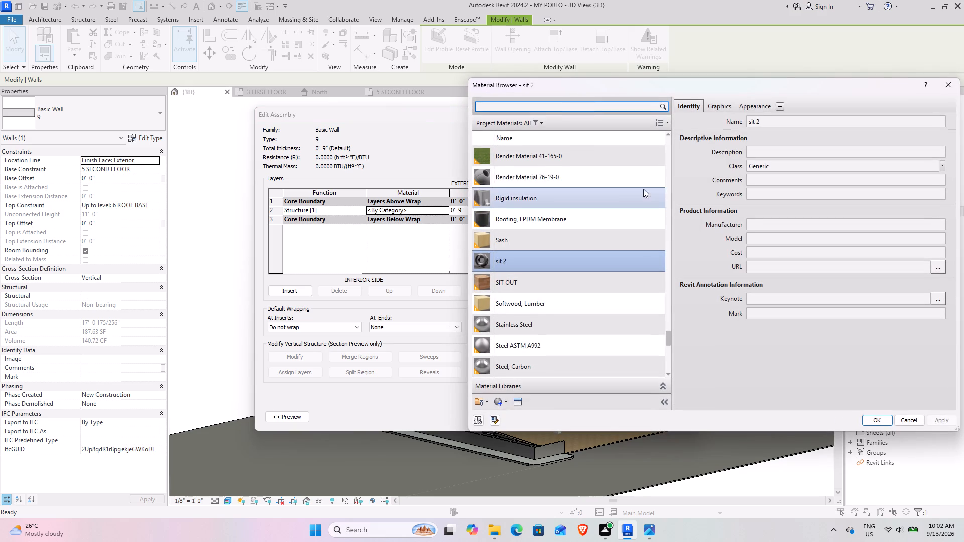
text(whi)
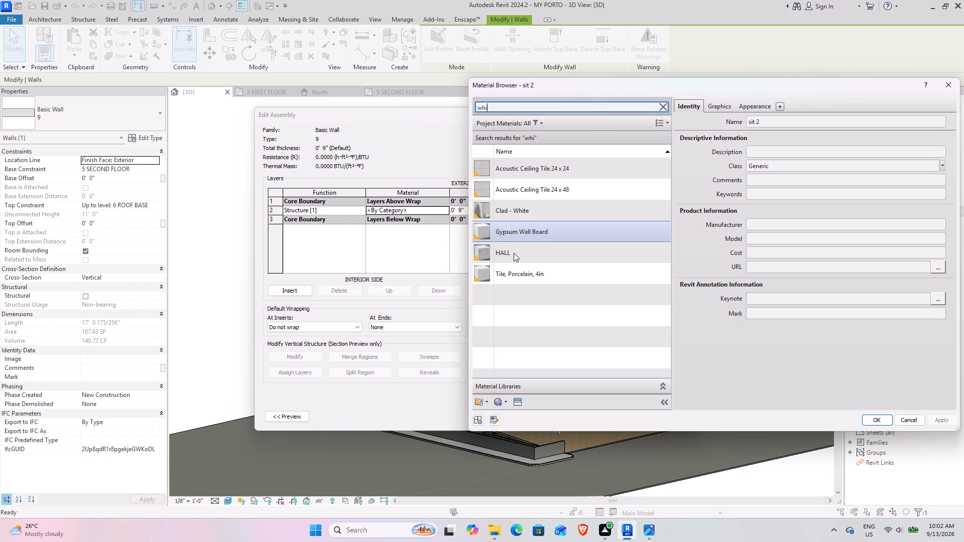
click(520, 235)
click(872, 422)
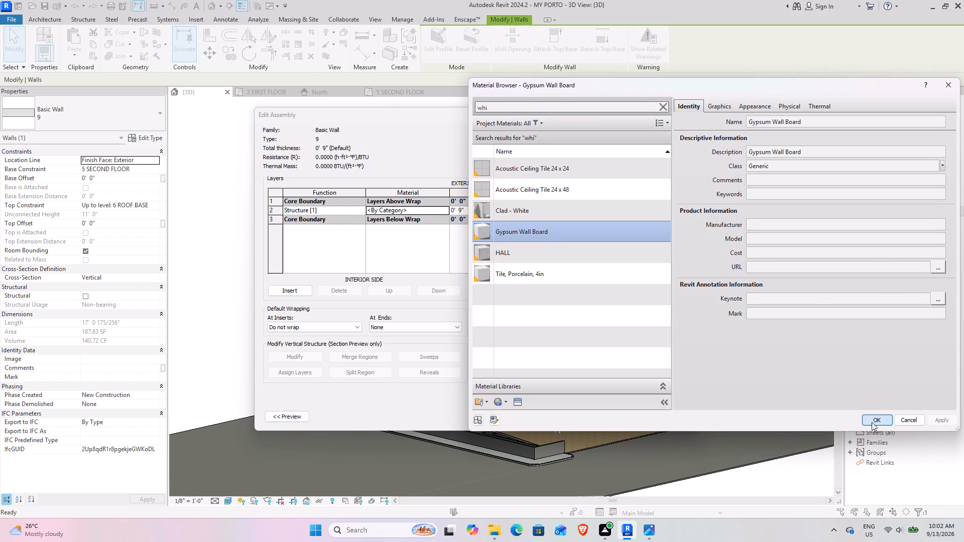
click(563, 389)
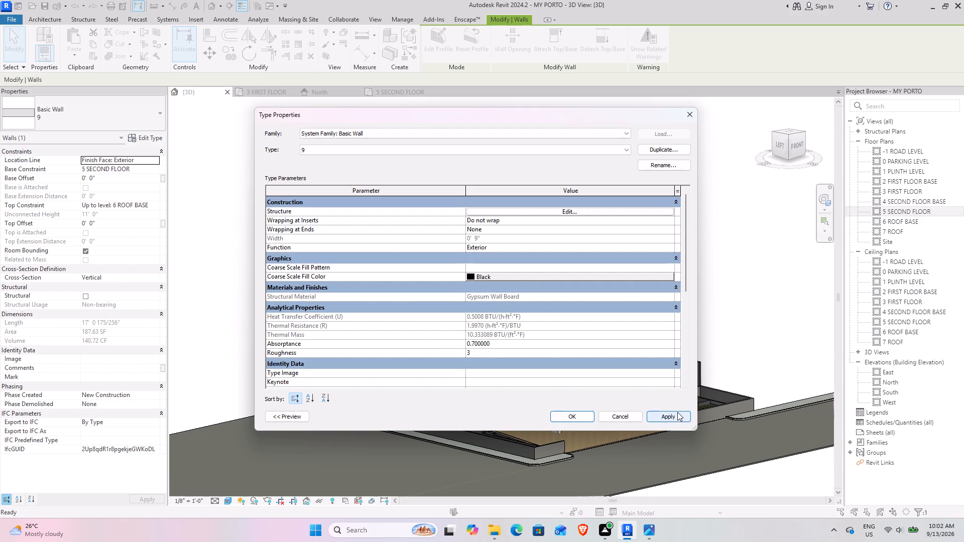
click(677, 412)
click(576, 414)
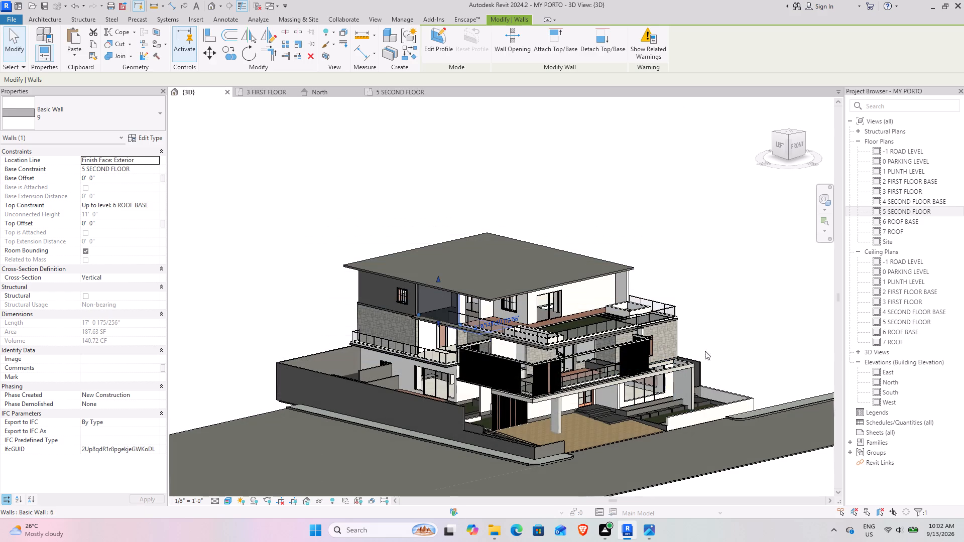
click(729, 303)
Assign Gypsum Wall Board to the structure layer of Basic Wall type 6, using the low compound wall beside the driveway ramp.
shift+middle_drag(687, 320, 695, 282)
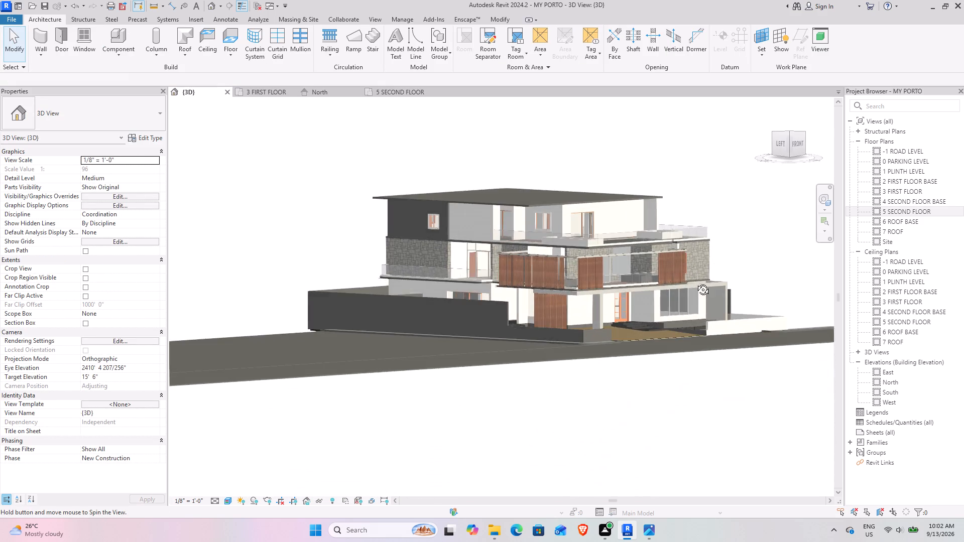
shift+middle_drag(695, 282, 632, 354)
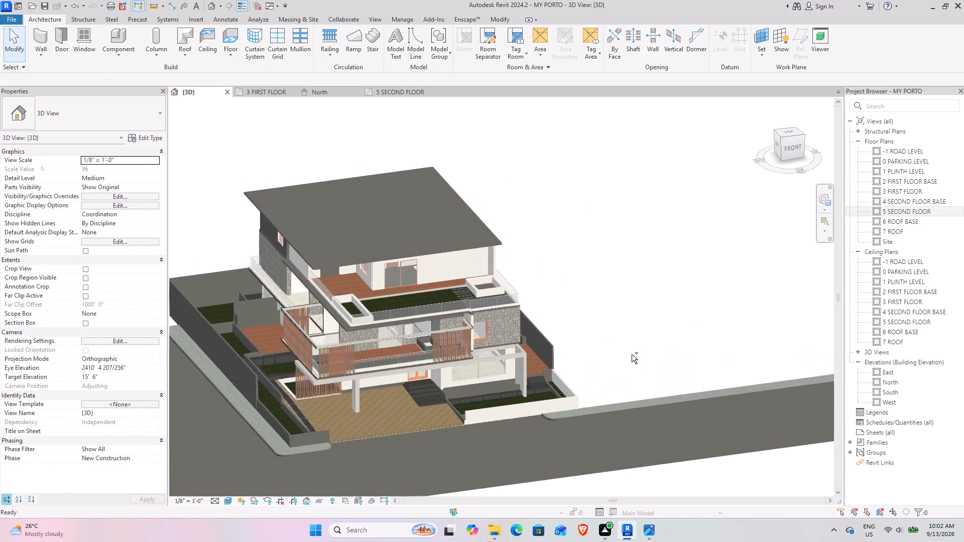
shift+middle_drag(632, 354, 670, 334)
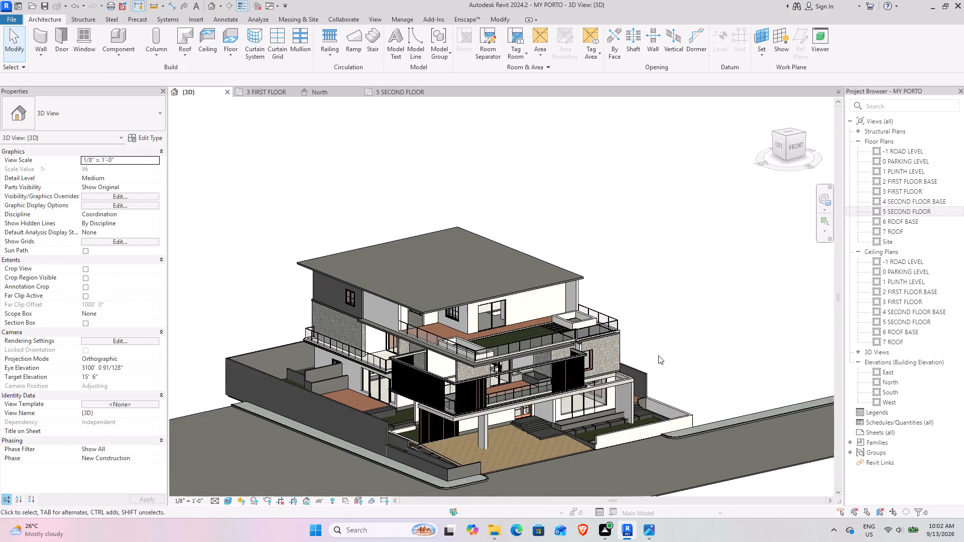
middle_drag(615, 385, 646, 331)
click(497, 410)
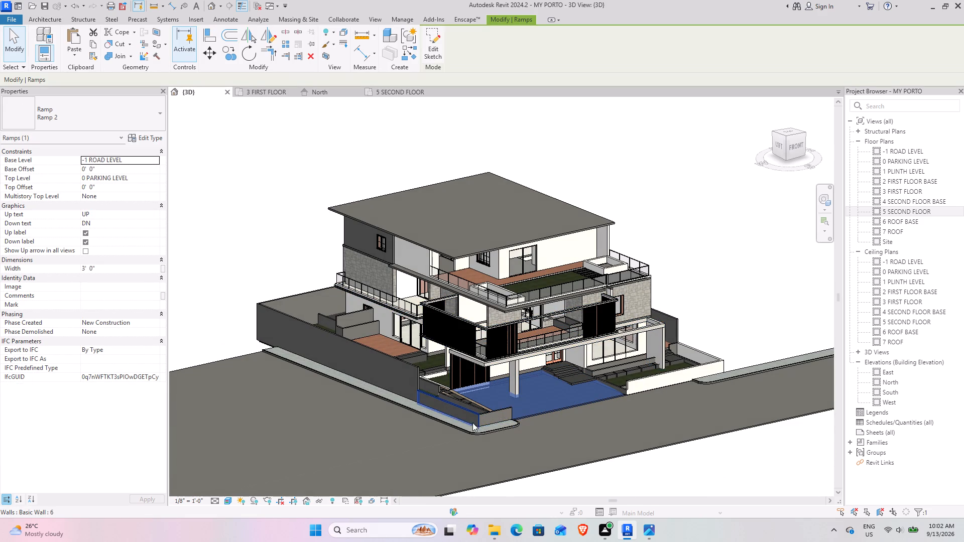
click(484, 418)
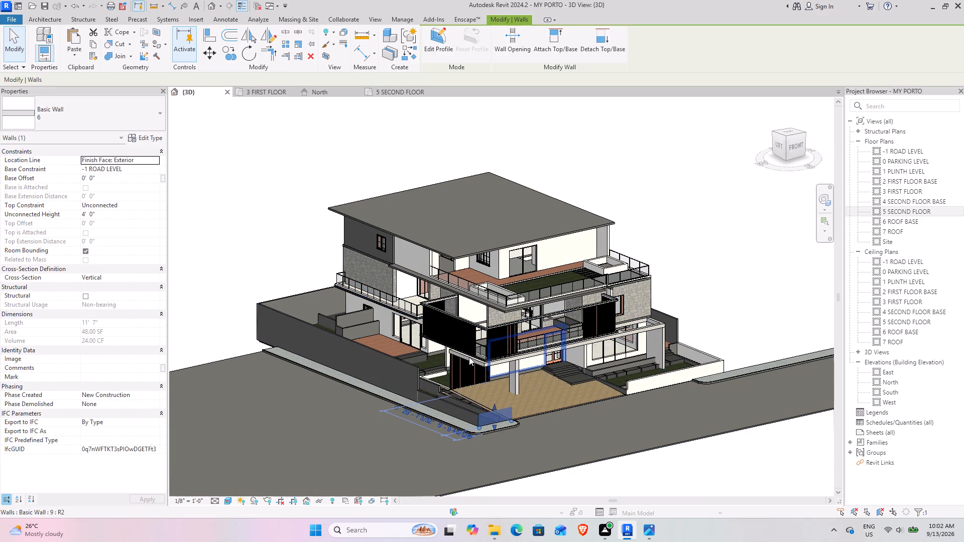
click(142, 134)
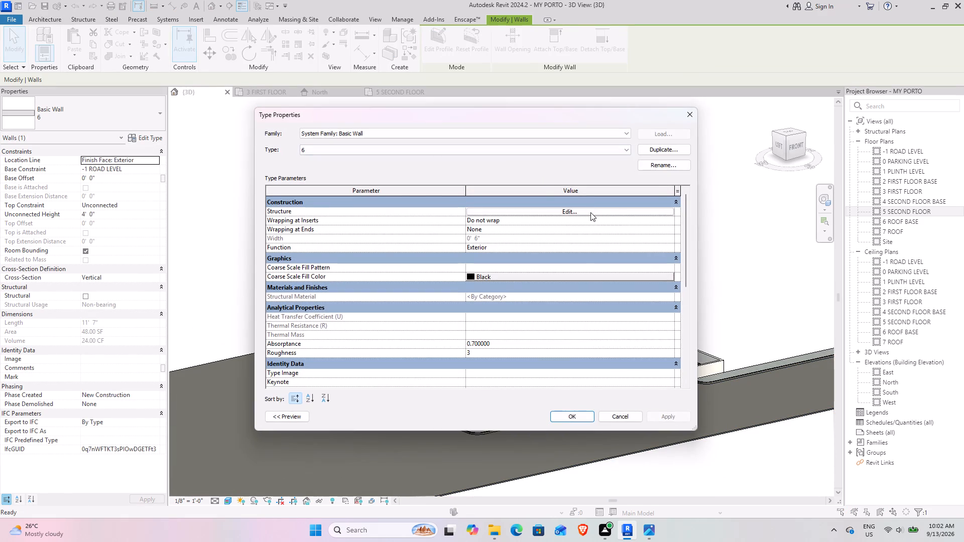
click(590, 212)
click(442, 208)
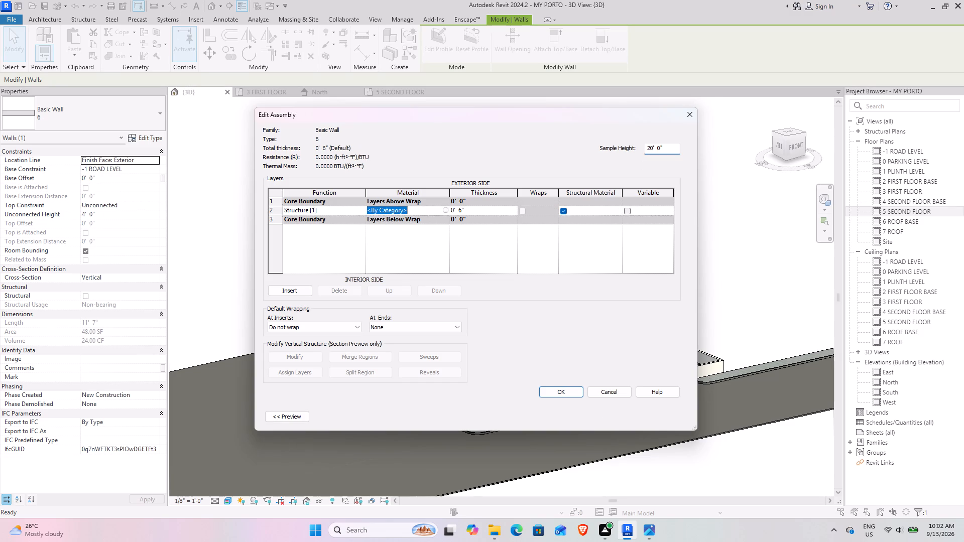
click(444, 210)
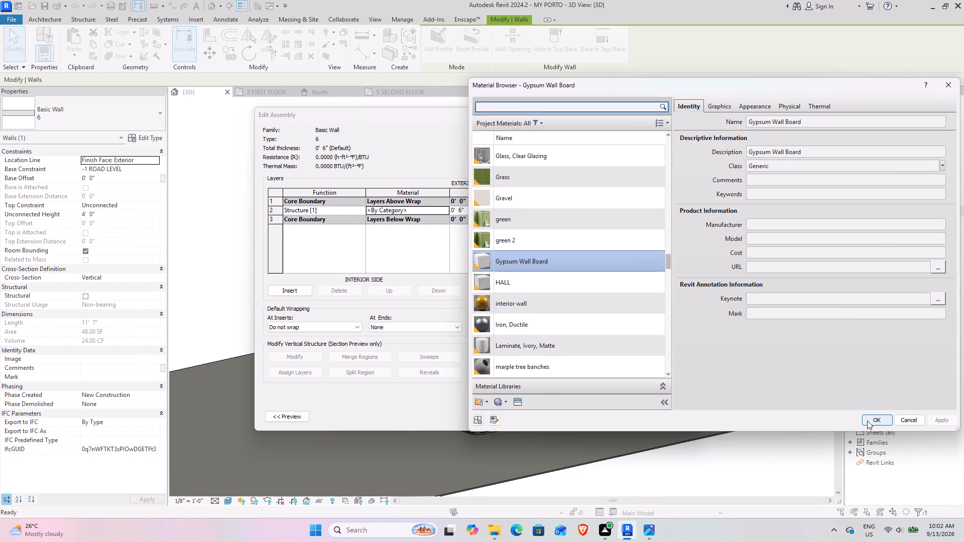
click(871, 421)
click(565, 388)
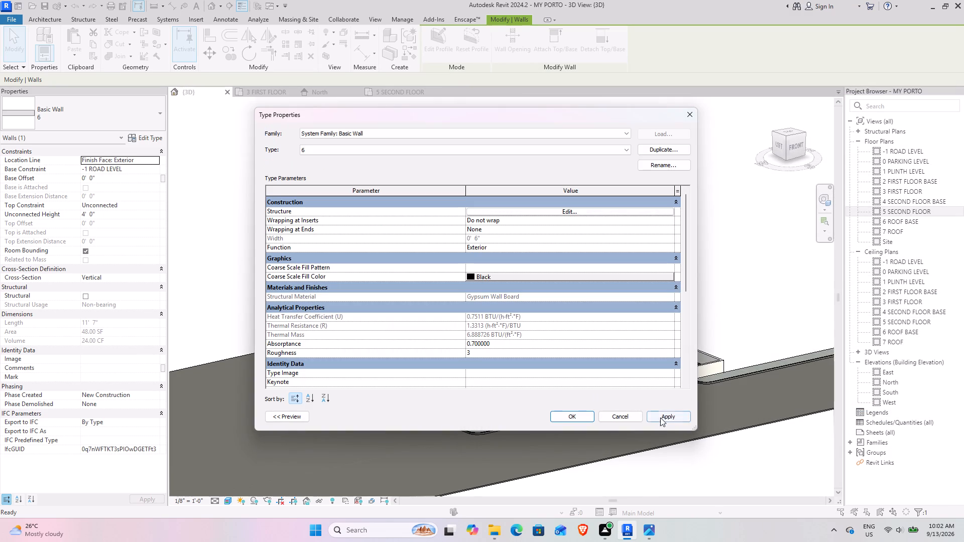
click(662, 418)
click(576, 416)
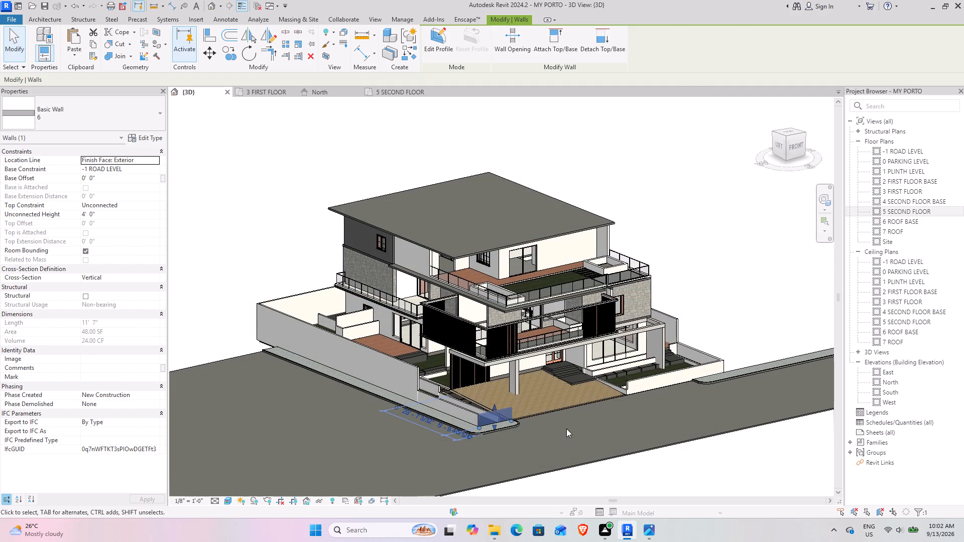
click(578, 432)
Assign Gypsum Wall Board to the structure layer of Basic Wall type 1'4, using the first-floor wall at the left side of the house.
shift+middle_drag(578, 432, 610, 412)
scroll(607, 406, down, 4)
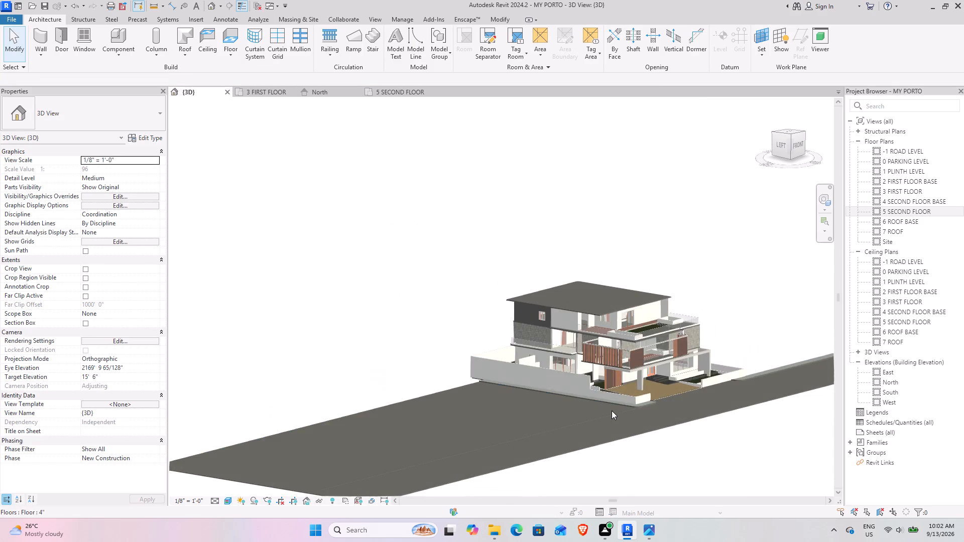
shift+middle_drag(606, 413, 568, 409)
scroll(547, 321, up, 5)
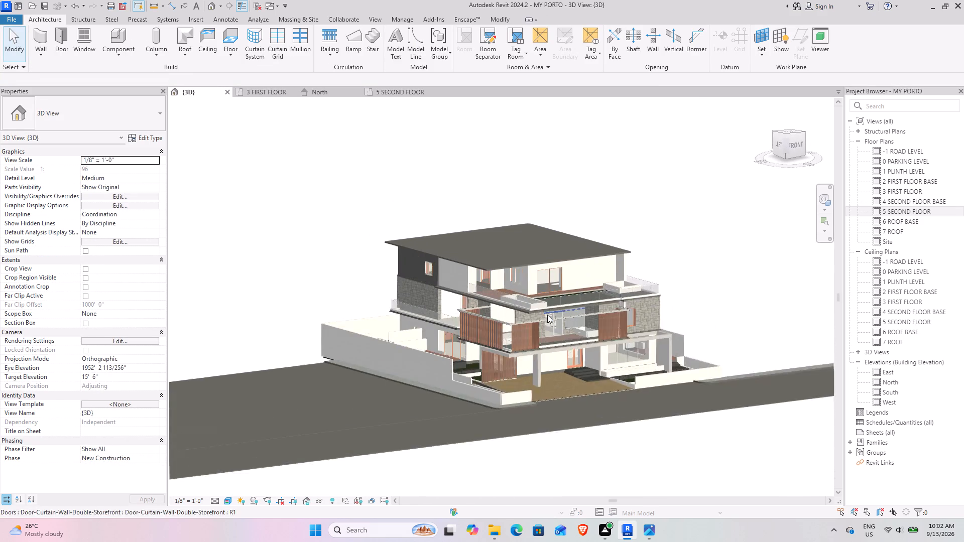
scroll(547, 318, up, 4)
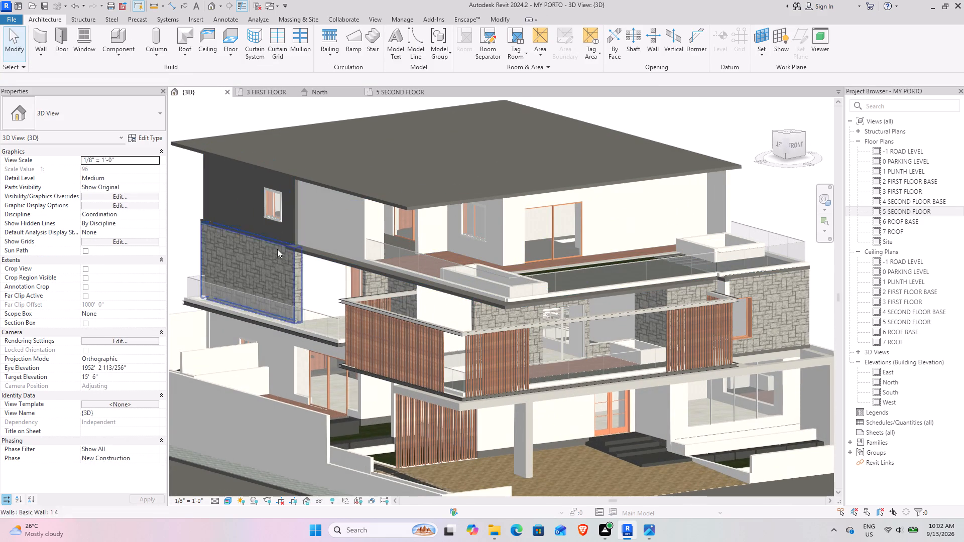
click(296, 284)
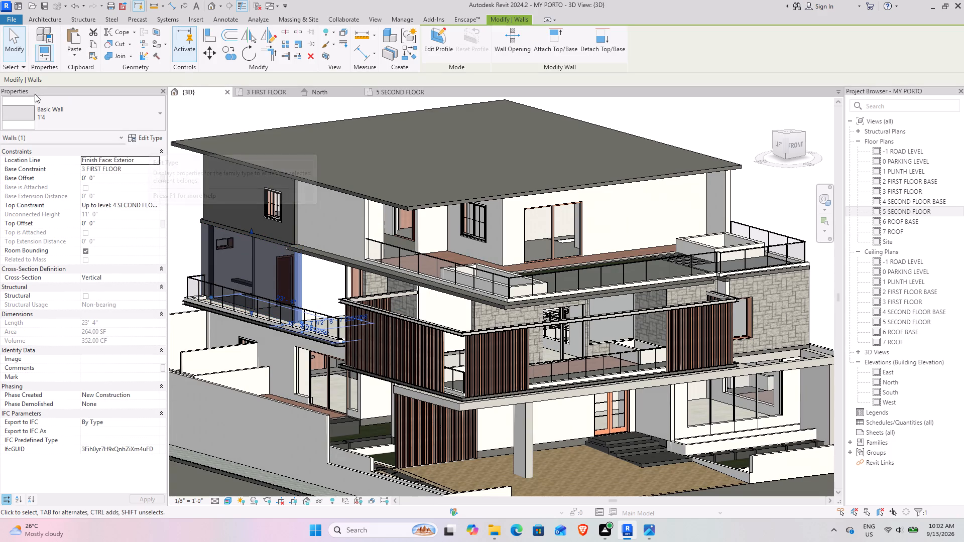
click(150, 138)
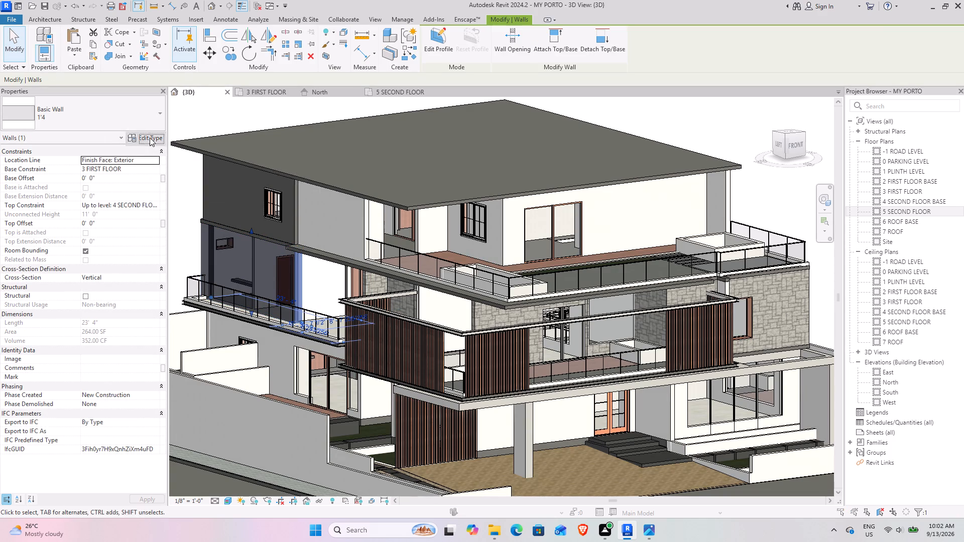
click(563, 217)
click(561, 212)
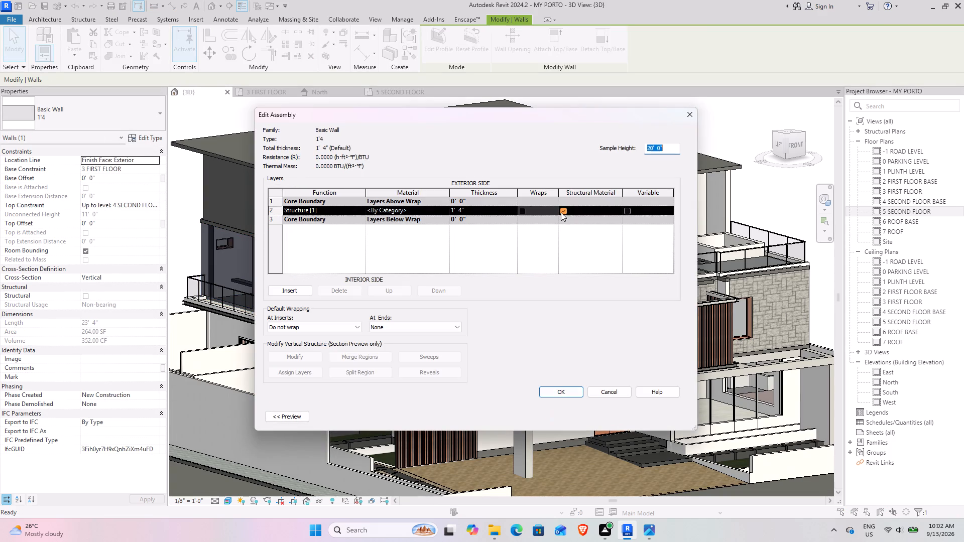
click(447, 209)
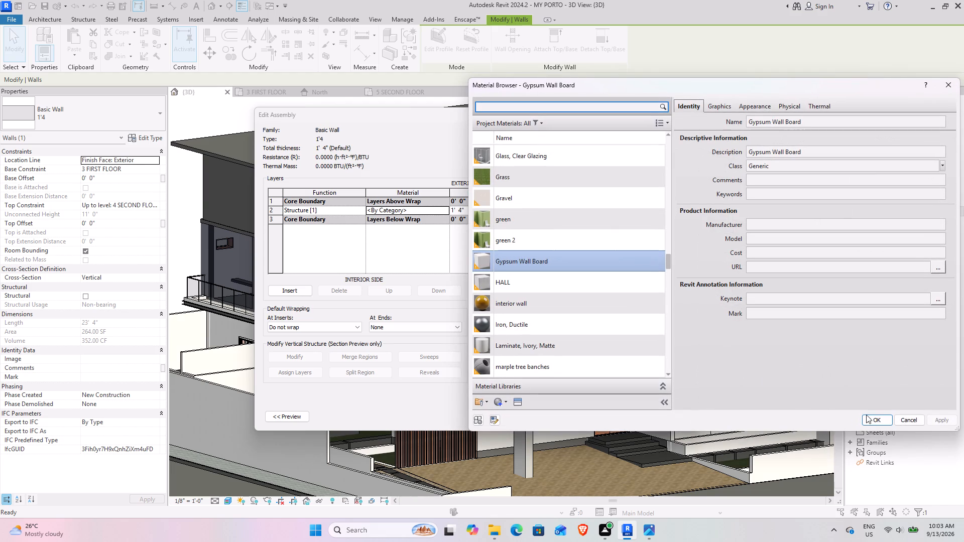
click(870, 419)
click(563, 386)
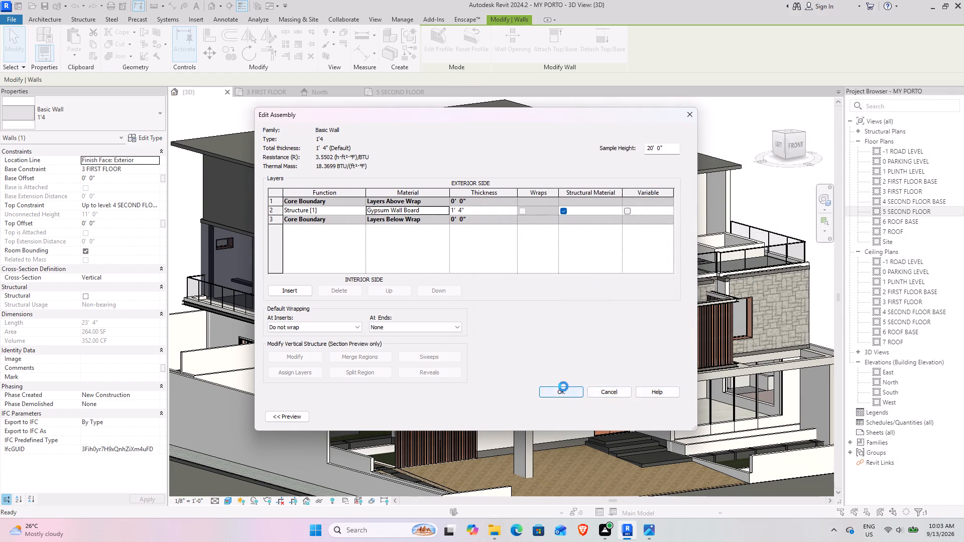
click(669, 417)
click(575, 417)
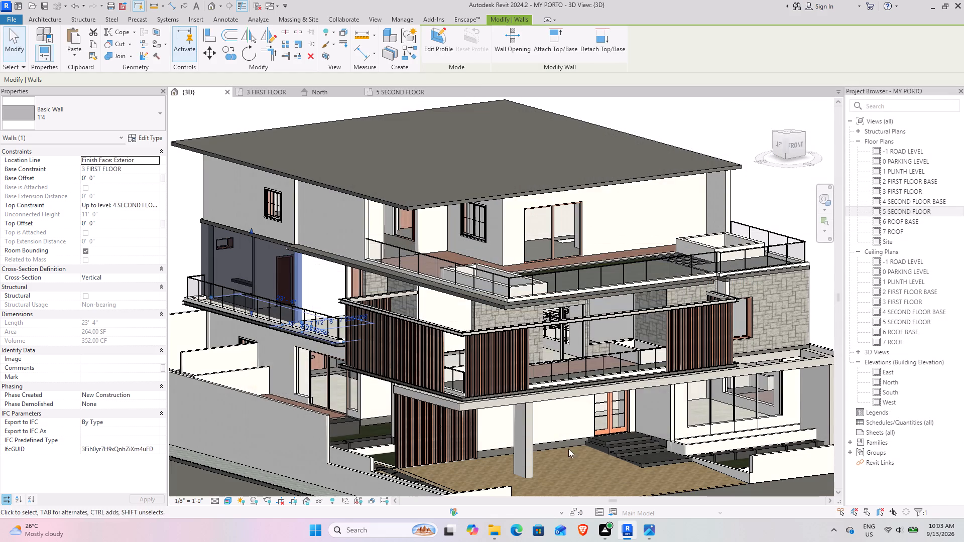
click(572, 466)
Assign the Gypsum Wall Board material to the structure layer of Floor type 6, using the roof slab.
scroll(572, 466, down, 3)
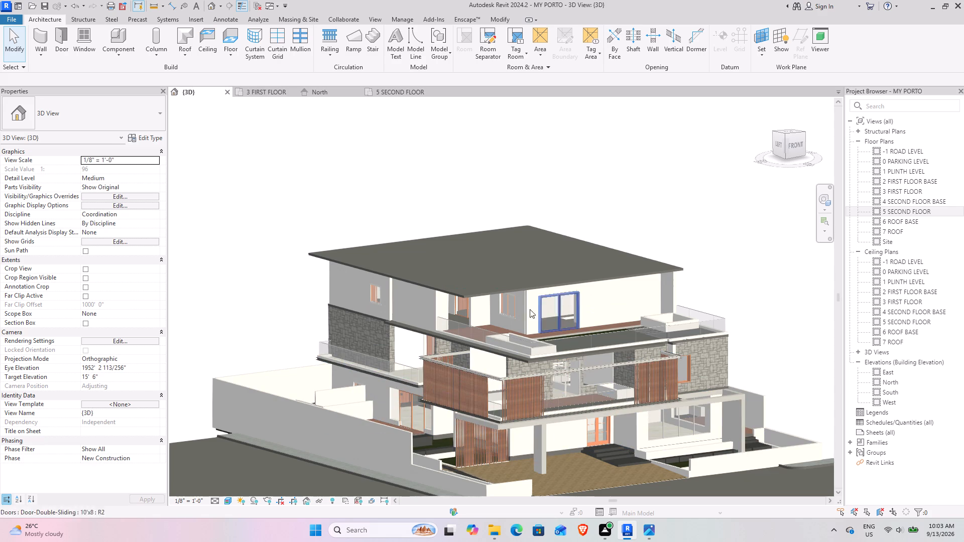
click(462, 291)
click(132, 138)
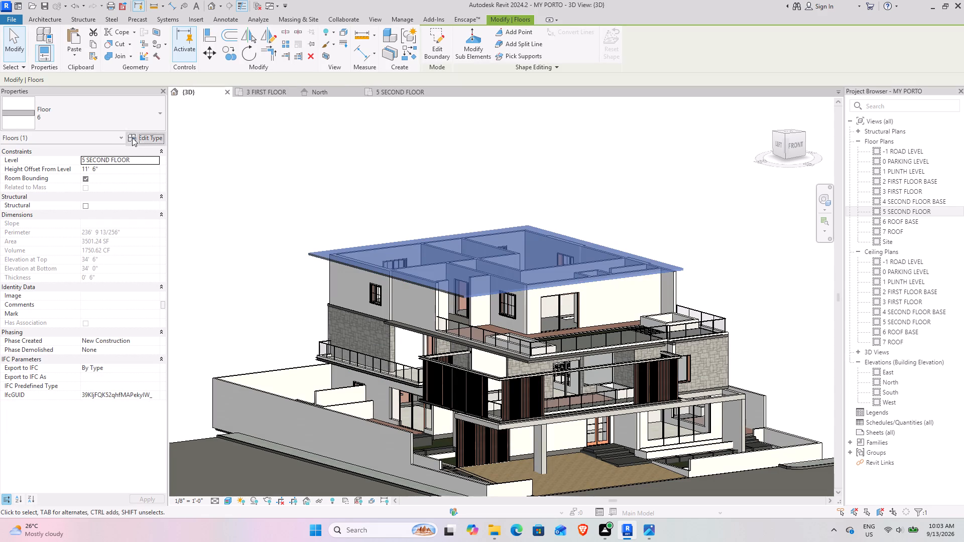
click(549, 214)
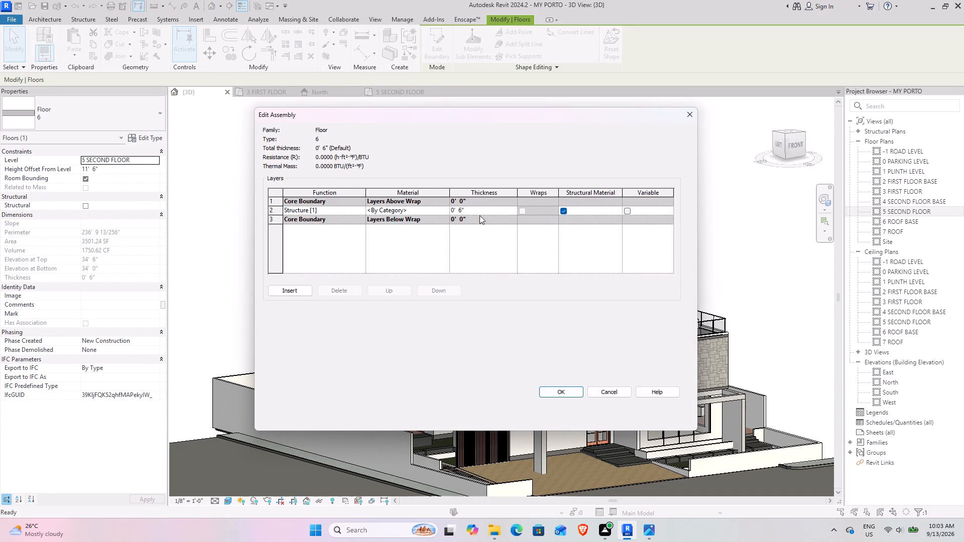
click(448, 210)
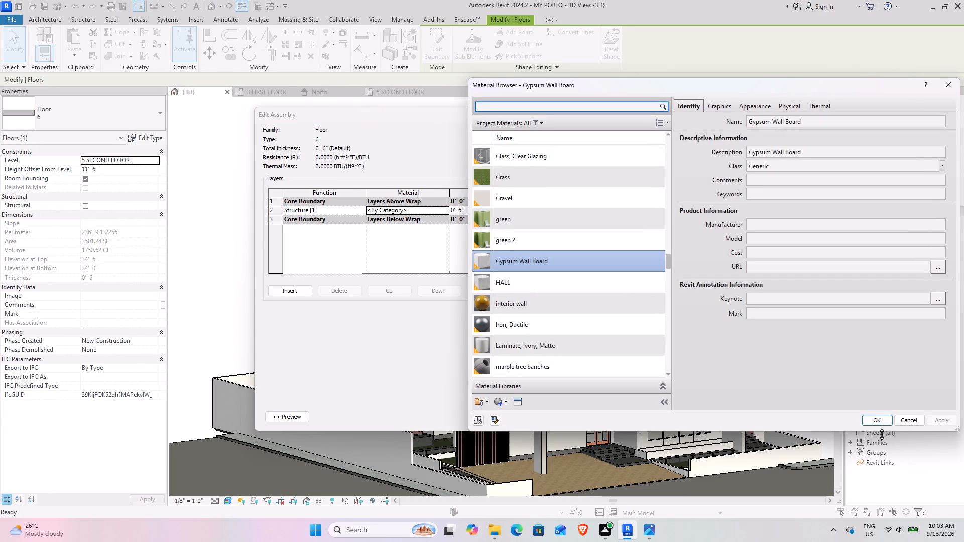
click(874, 421)
click(550, 392)
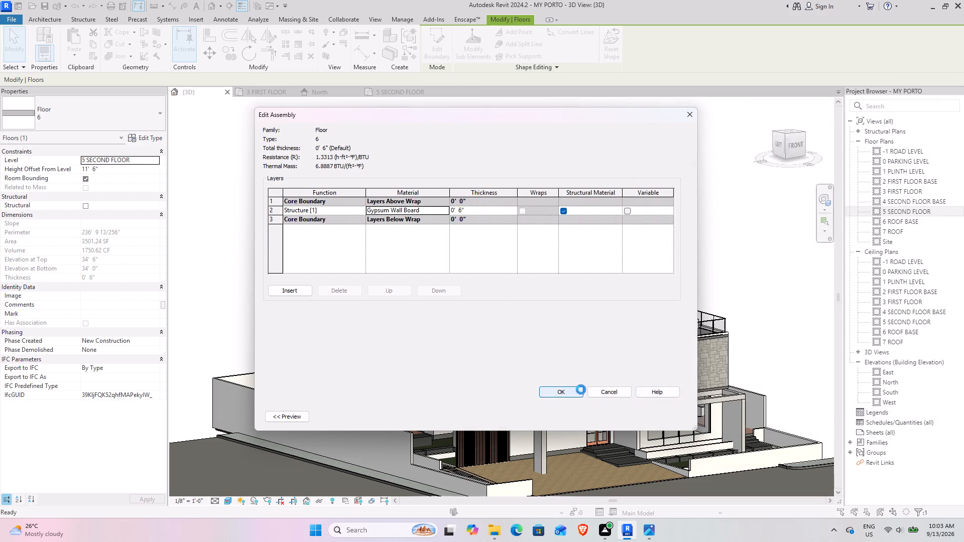
click(669, 413)
click(570, 415)
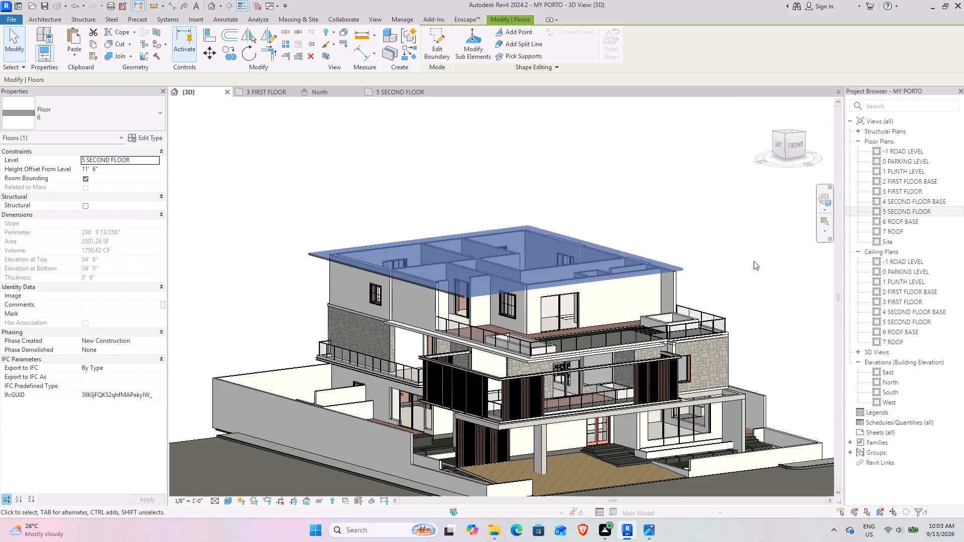
click(754, 261)
Remove the paint from the stone-patterned first-floor wall faces on the front of the house, including those behind the slatted screens.
shift+middle_drag(578, 312, 558, 290)
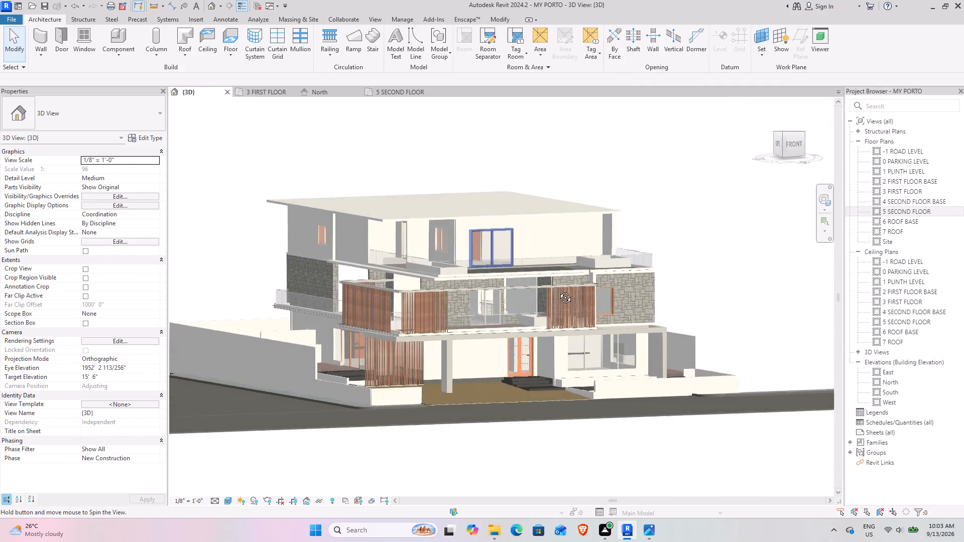
shift+middle_drag(558, 290, 558, 299)
scroll(386, 294, up, 4)
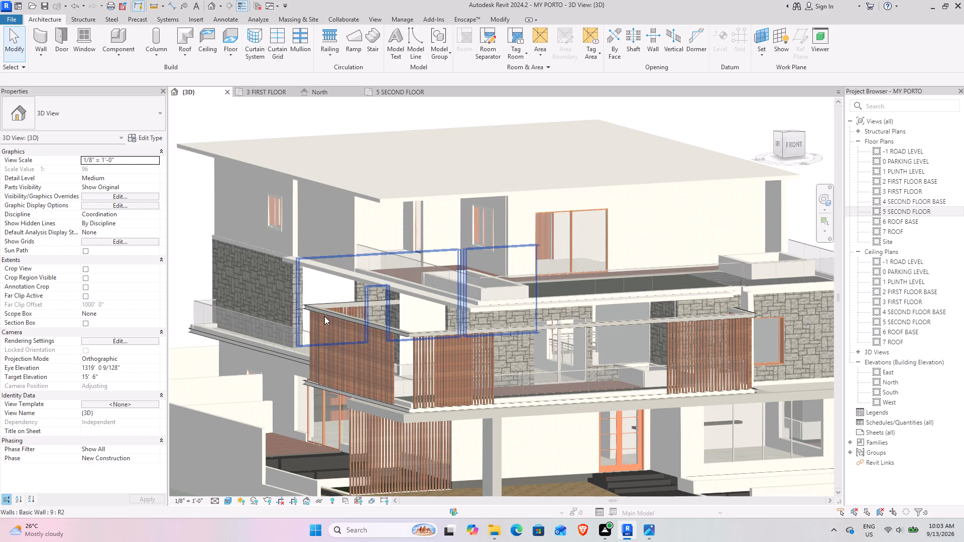
middle_drag(327, 317, 550, 315)
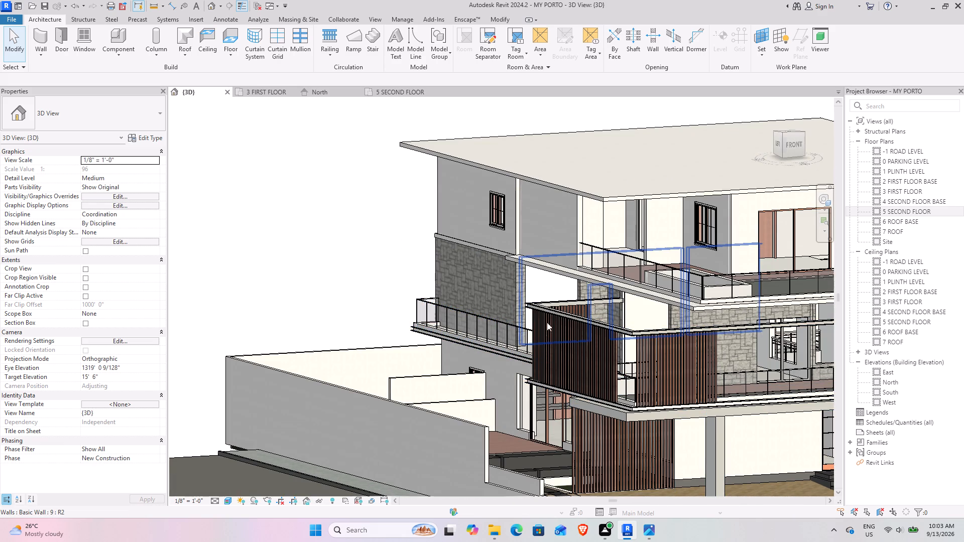
click(499, 15)
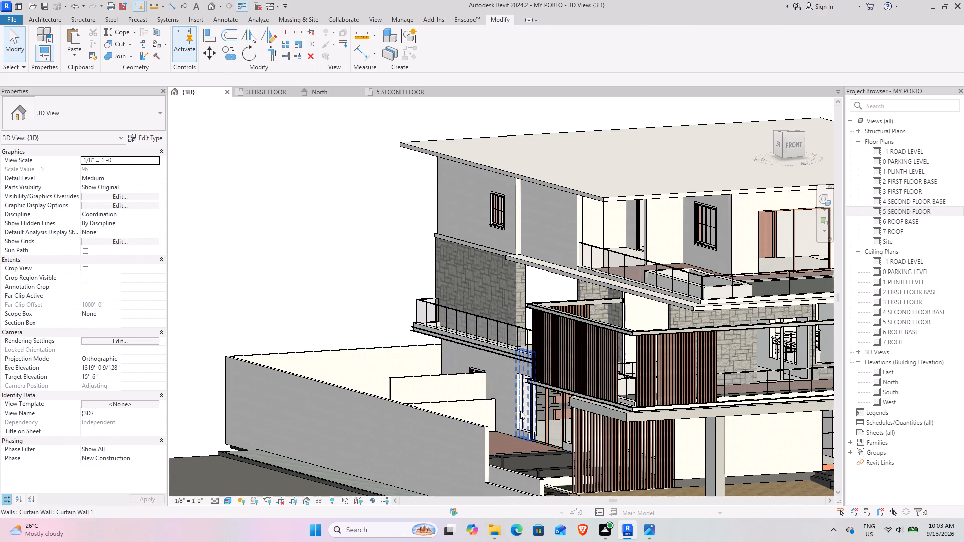
middle_drag(500, 398, 199, 282)
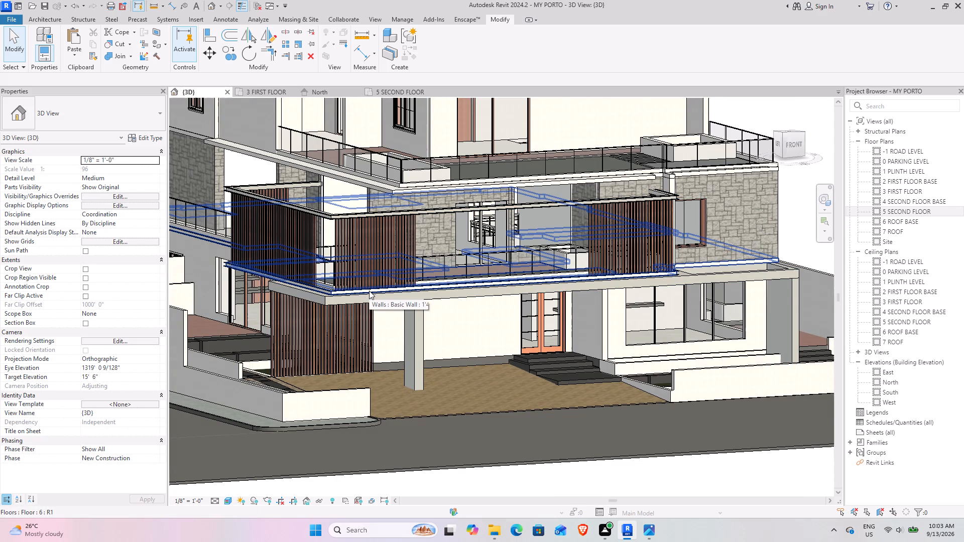
click(164, 45)
click(175, 76)
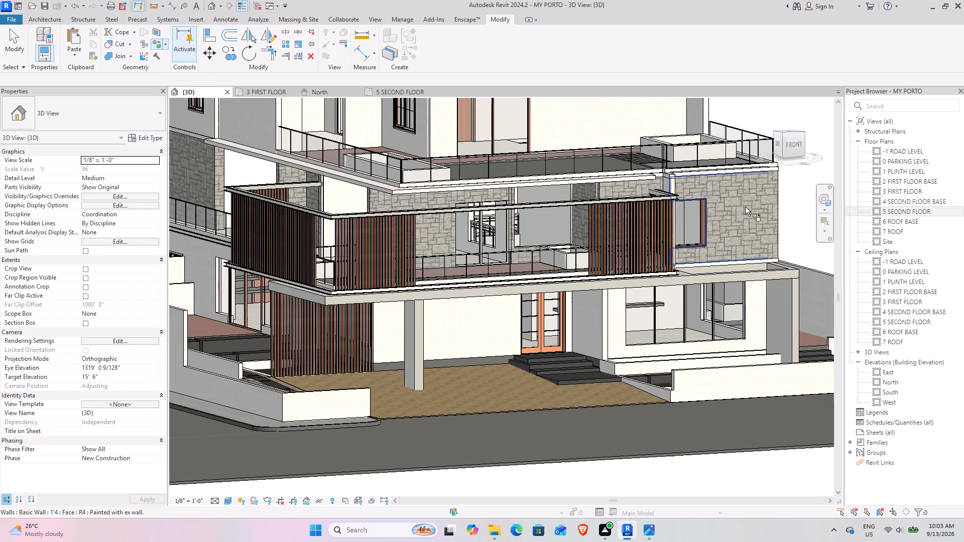
click(745, 202)
click(618, 185)
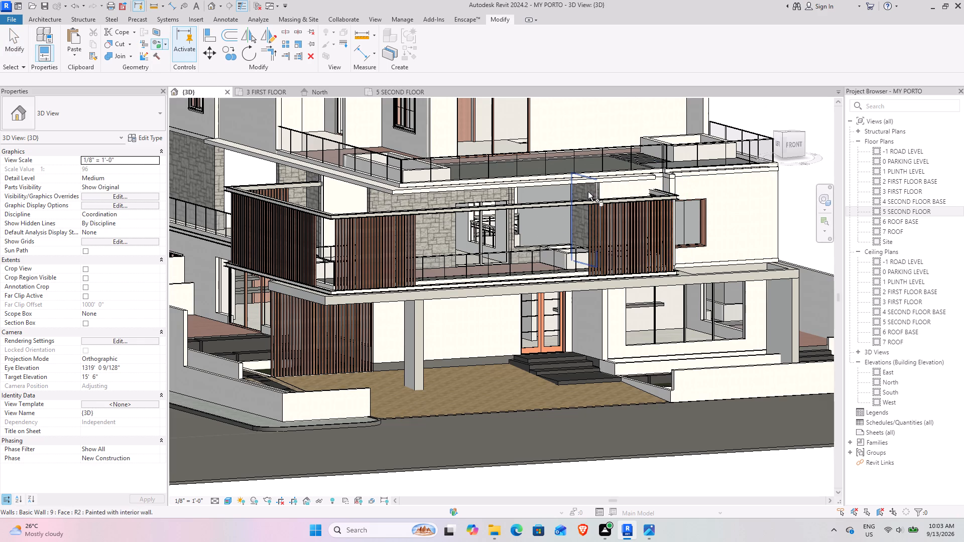
click(588, 192)
click(388, 200)
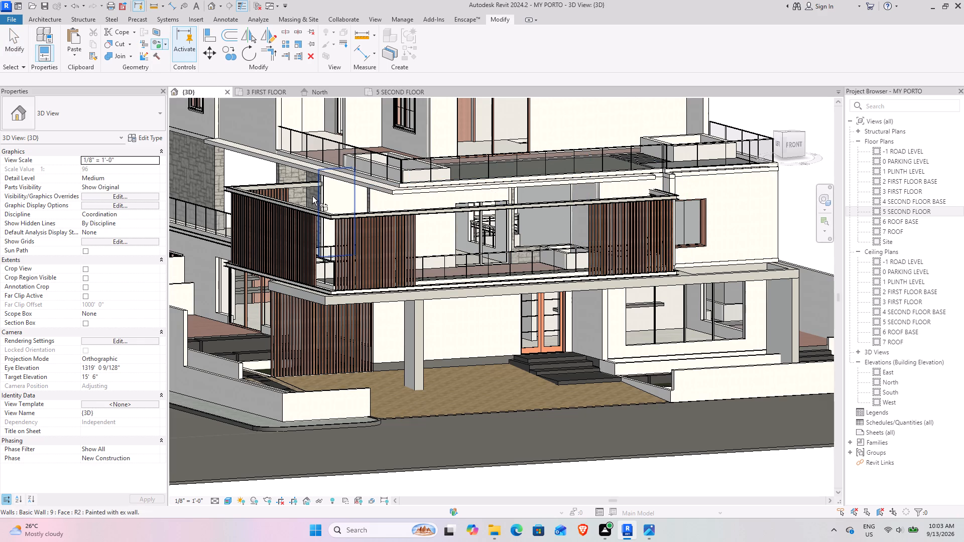
click(305, 193)
scroll(362, 210, down, 3)
shift+middle_drag(353, 221, 460, 220)
click(785, 280)
Remove the remaining stone paint from the narrow first-floor wall faces beside the balcony glazing on the house's left side.
middle_drag(728, 267, 299, 234)
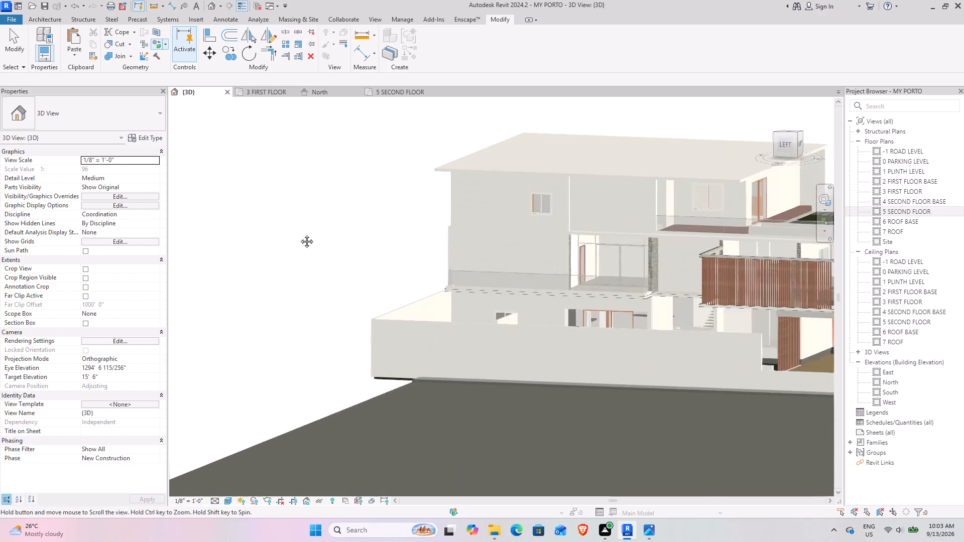
middle_drag(299, 234, 186, 234)
click(828, 195)
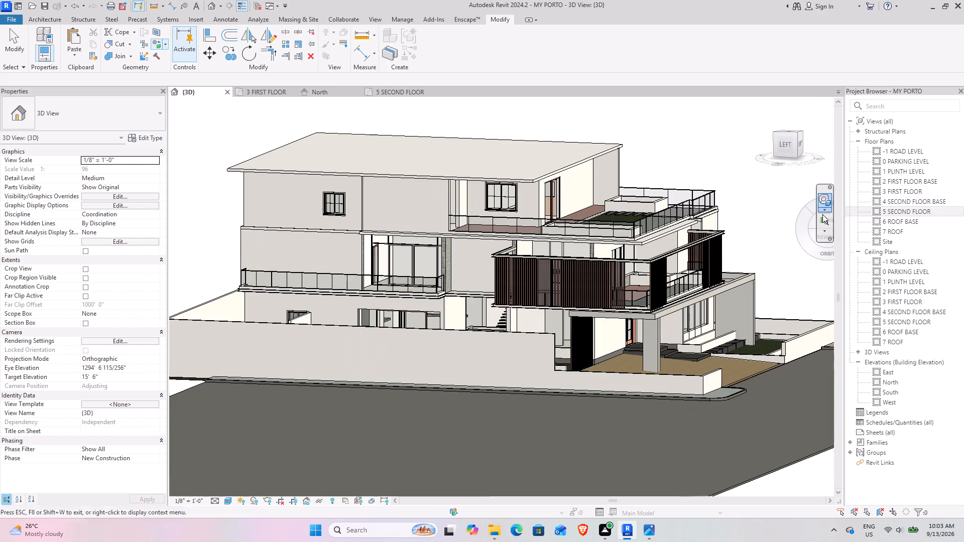
drag(660, 240, 575, 264)
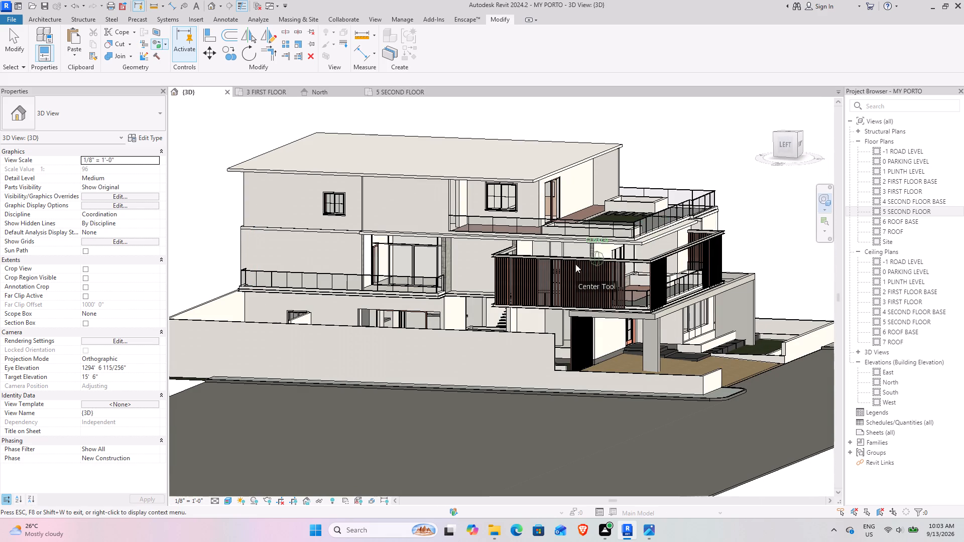
drag(575, 264, 500, 303)
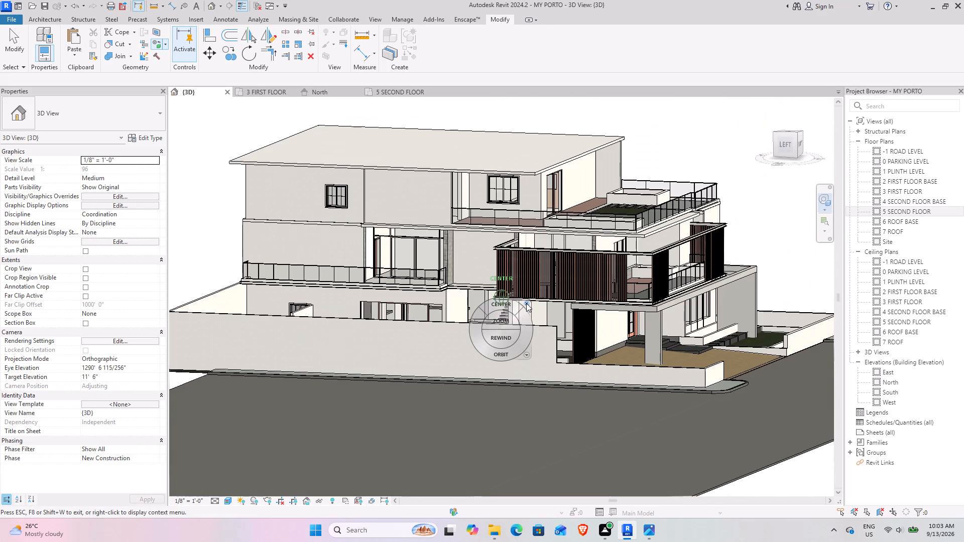
click(526, 303)
click(446, 247)
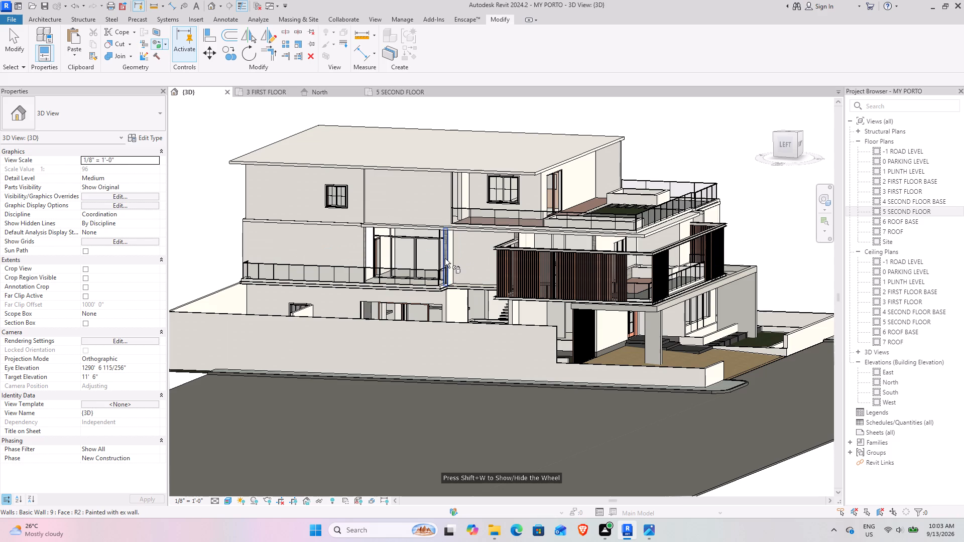
click(445, 257)
shift+middle_drag(428, 264, 525, 264)
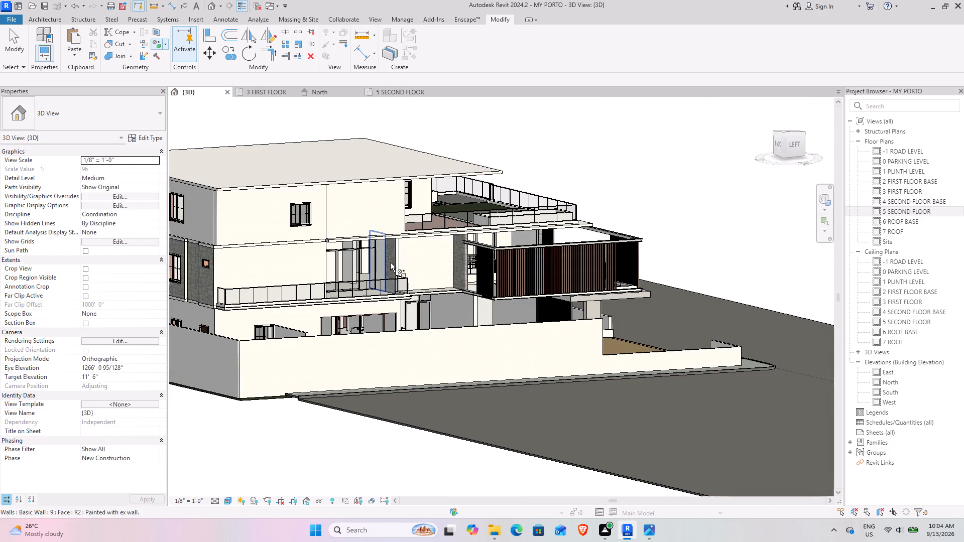
click(396, 263)
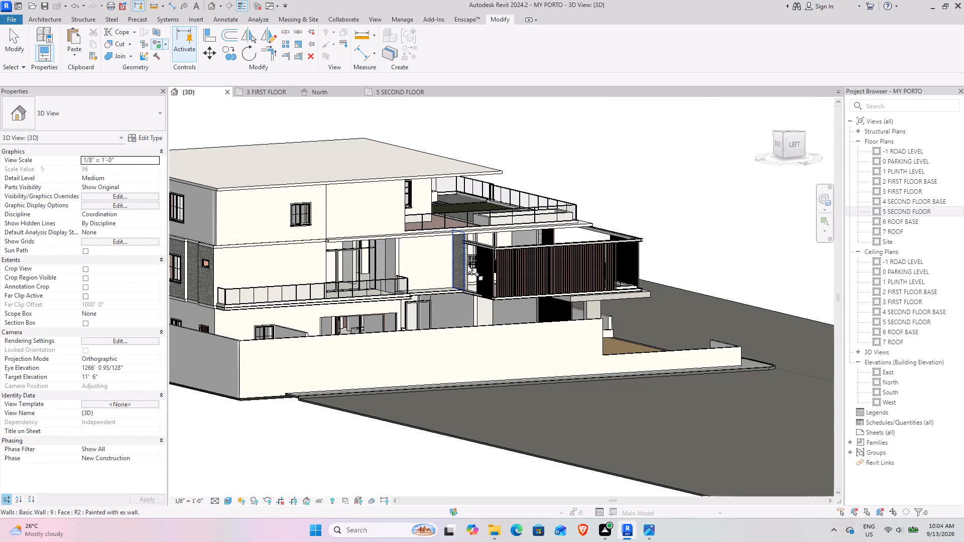
click(467, 265)
click(463, 267)
Remove the stone paint from the first-floor wall faces along the back of the house.
shift+middle_drag(471, 274, 426, 274)
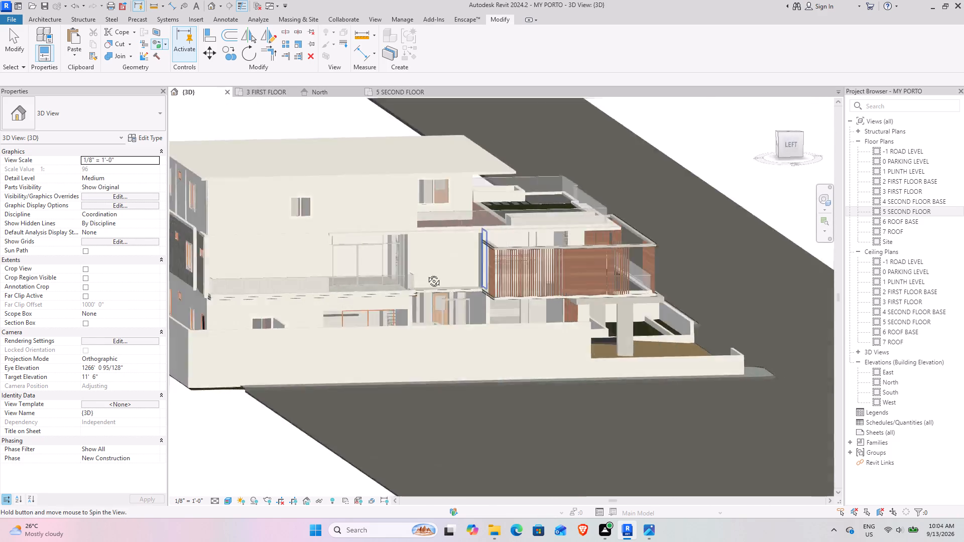
shift+middle_drag(426, 274, 616, 261)
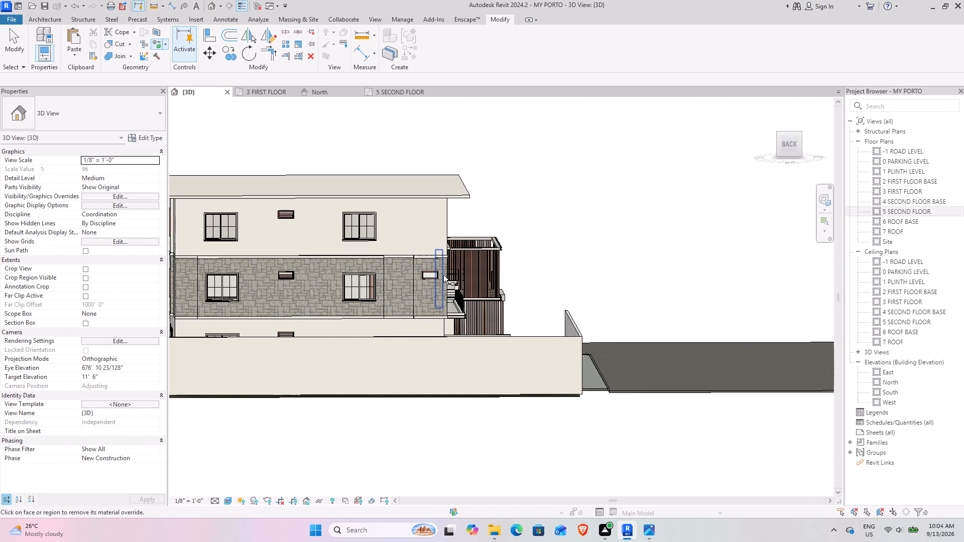
click(444, 275)
click(442, 258)
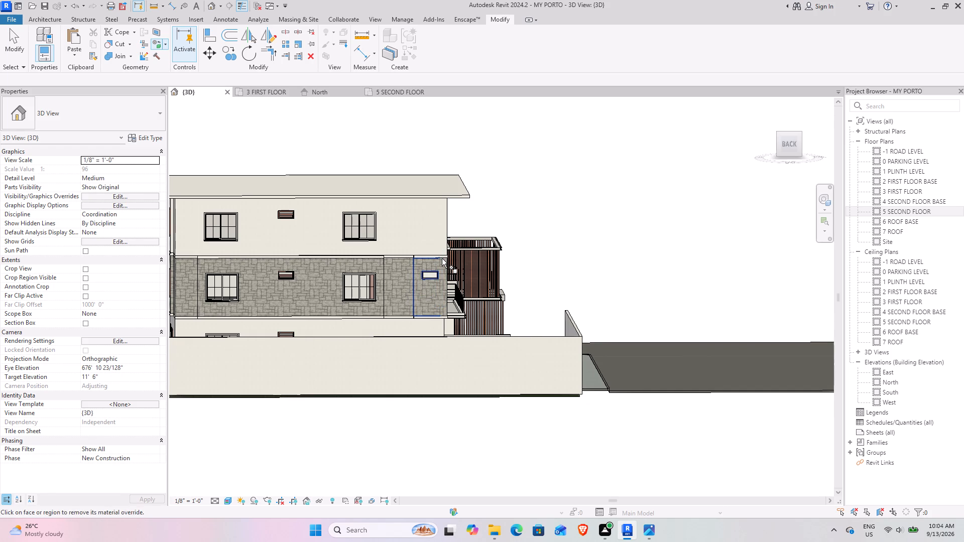
click(401, 260)
click(377, 261)
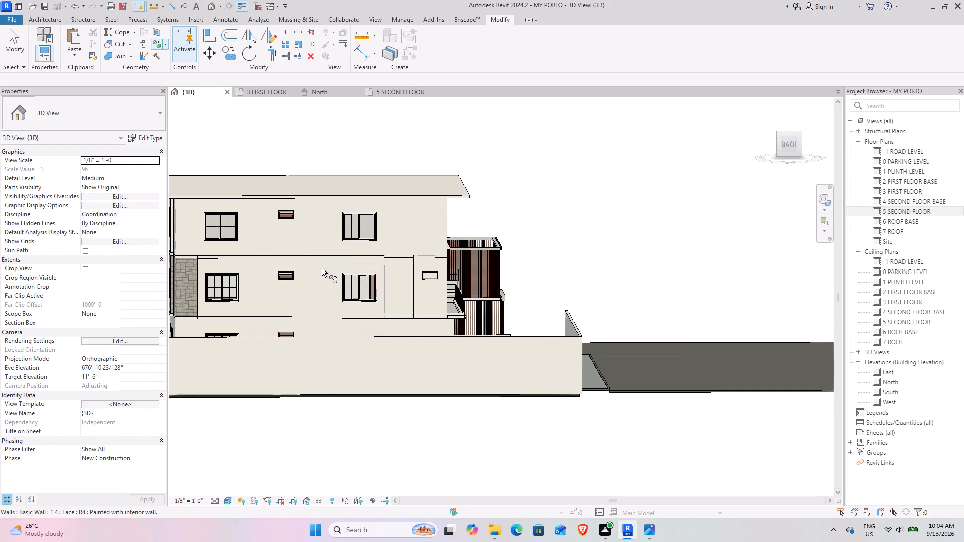
Remove the stone paint from the remaining rear-corner face and all first-floor wall faces along the house's right side.
shift+middle_drag(324, 268, 442, 267)
click(542, 275)
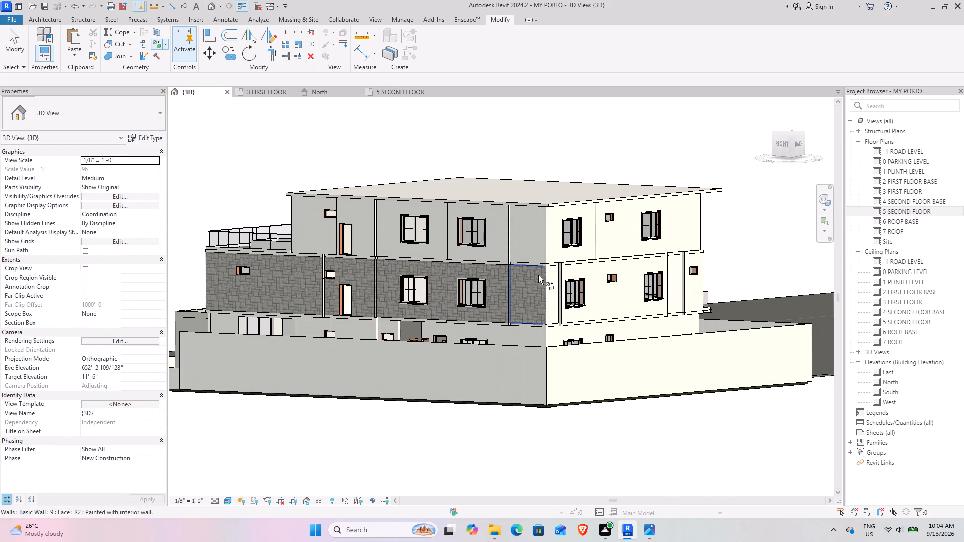
click(535, 273)
click(489, 270)
click(427, 268)
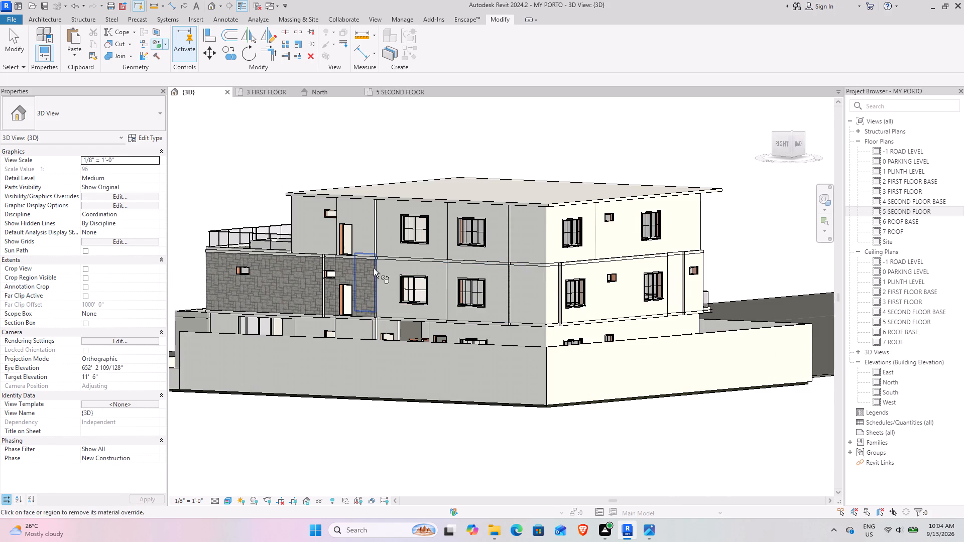
click(361, 268)
click(326, 270)
click(329, 264)
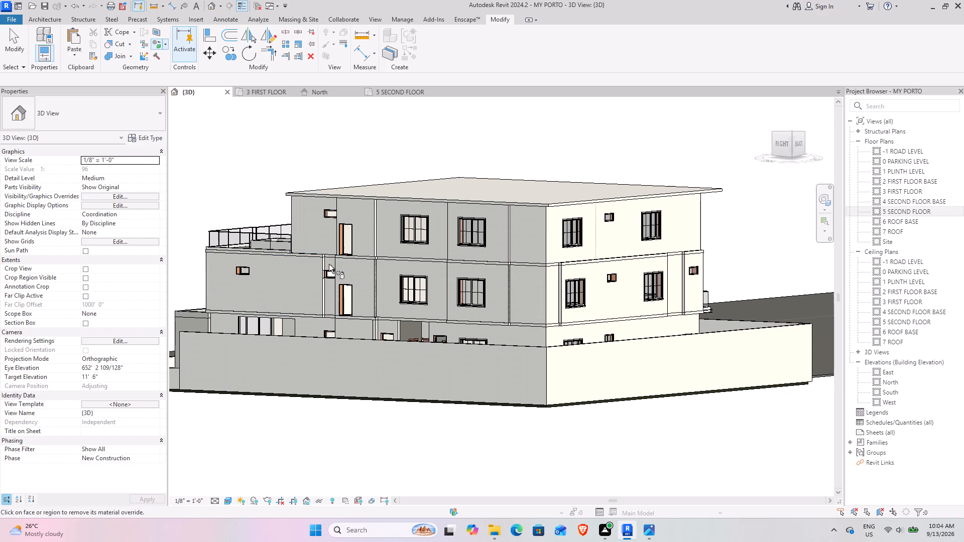
Leave the Remove Paint tool and examine the repainted exterior from the front, above and the right side.
shift+middle_drag(324, 283, 551, 286)
middle_drag(623, 277, 646, 285)
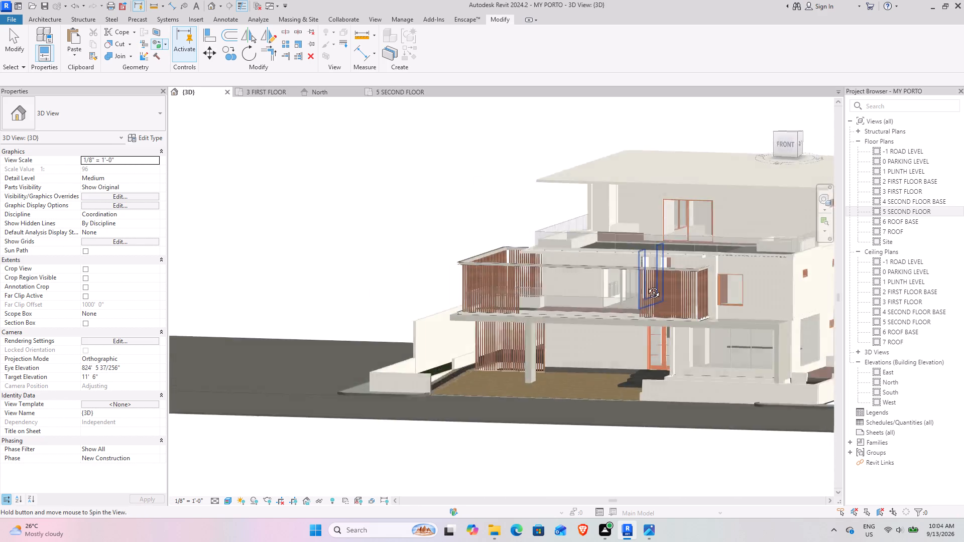
middle_drag(646, 285, 722, 325)
middle_drag(711, 322, 422, 284)
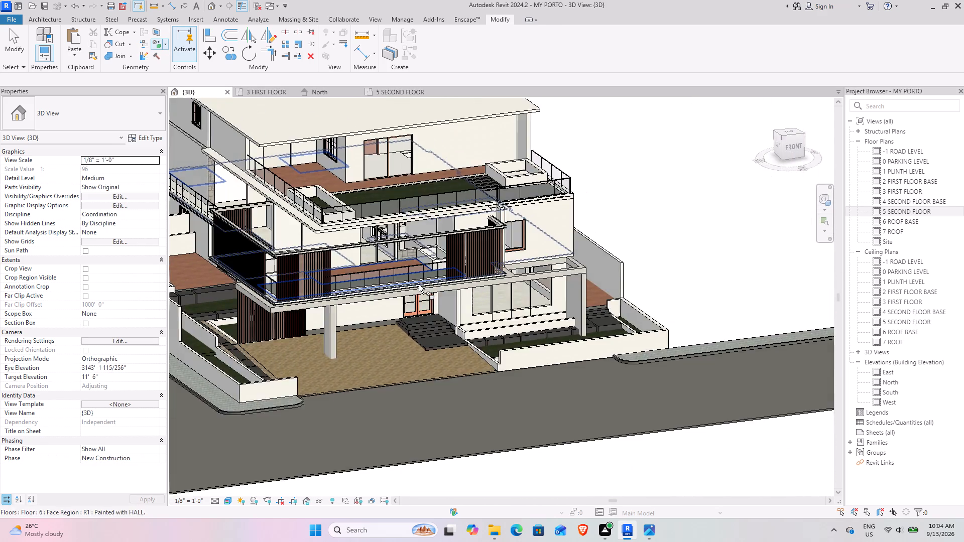
shift+middle_drag(419, 285, 426, 265)
middle_drag(426, 266, 540, 304)
middle_drag(468, 322, 469, 314)
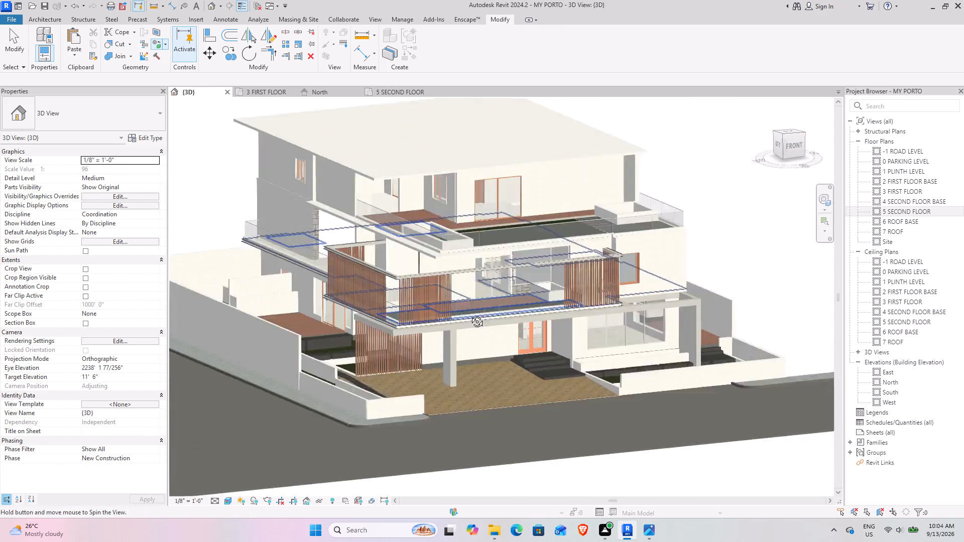
middle_drag(469, 314, 456, 309)
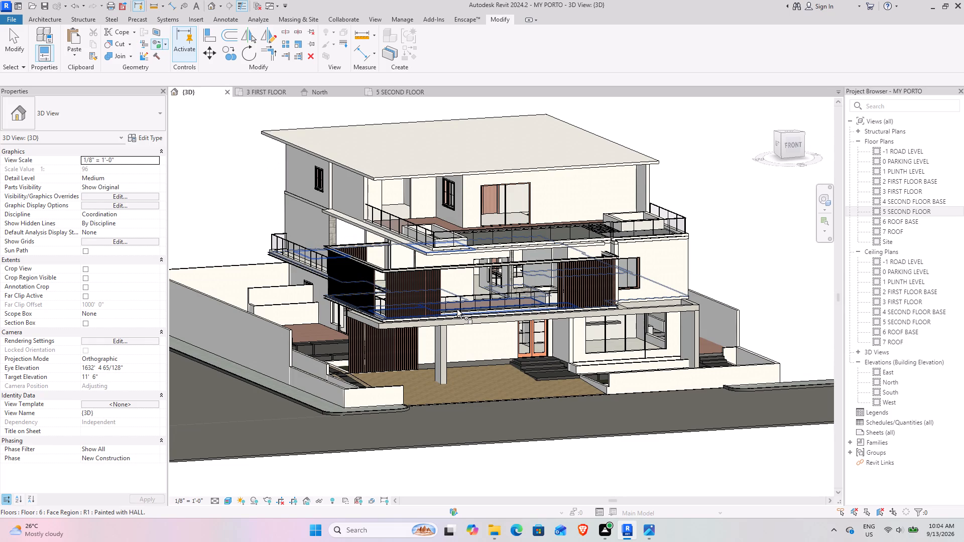
click(17, 37)
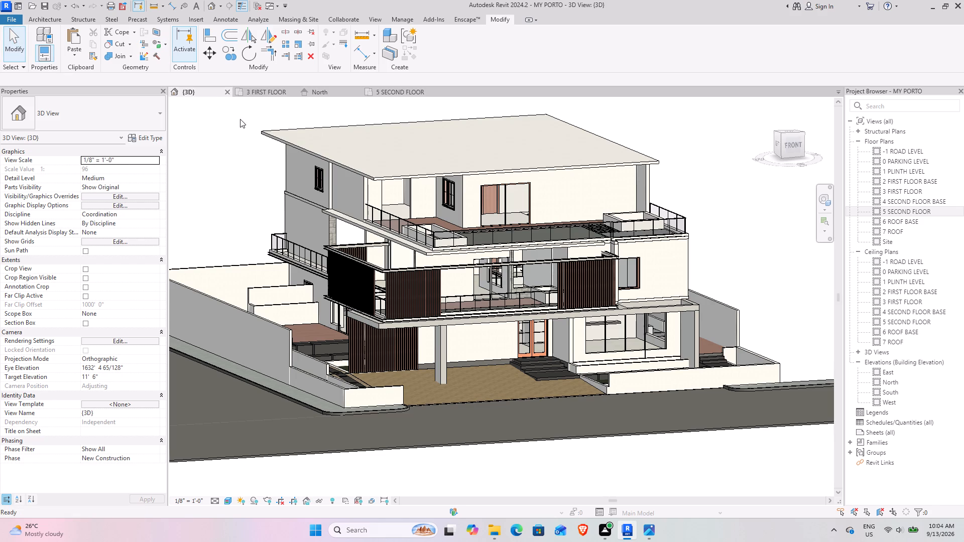
scroll(521, 302, down, 4)
middle_drag(440, 292, 455, 299)
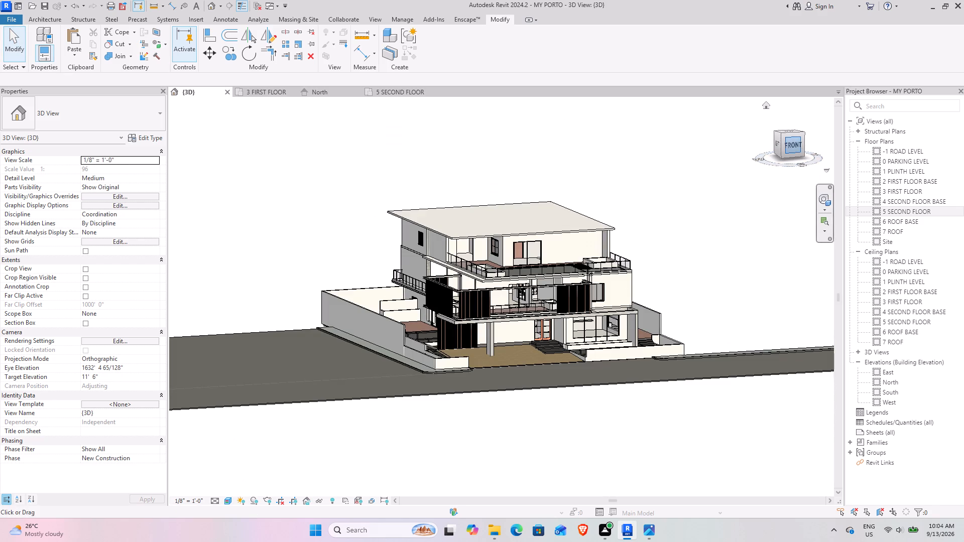
drag(783, 141, 671, 153)
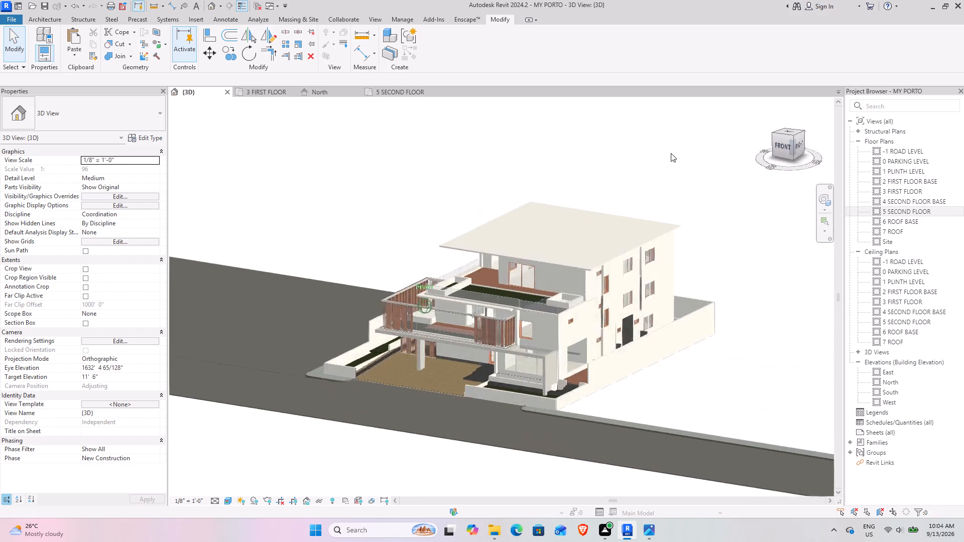
Turn the 3D view to the house's front-left corner and start the Enscape live render from it.
drag(671, 153, 794, 176)
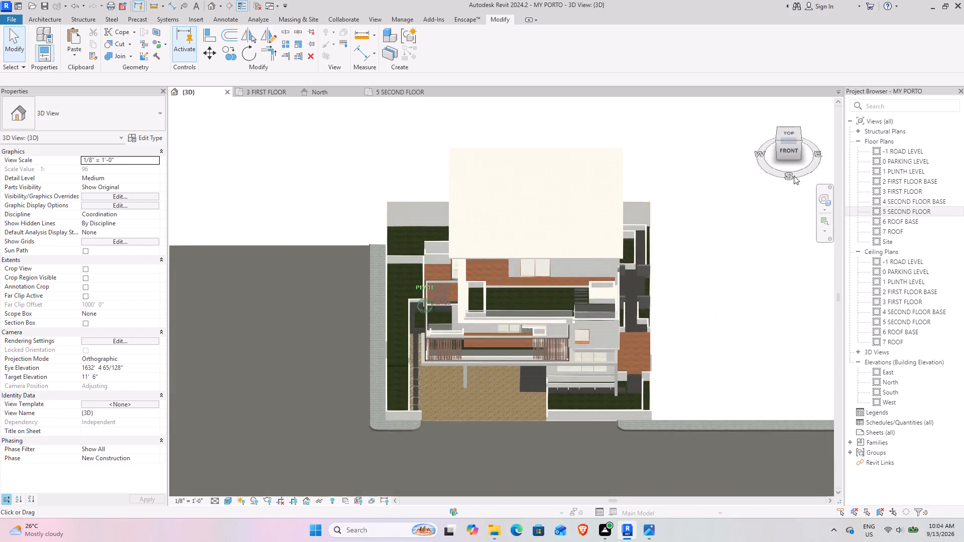
drag(794, 176, 184, 186)
click(466, 19)
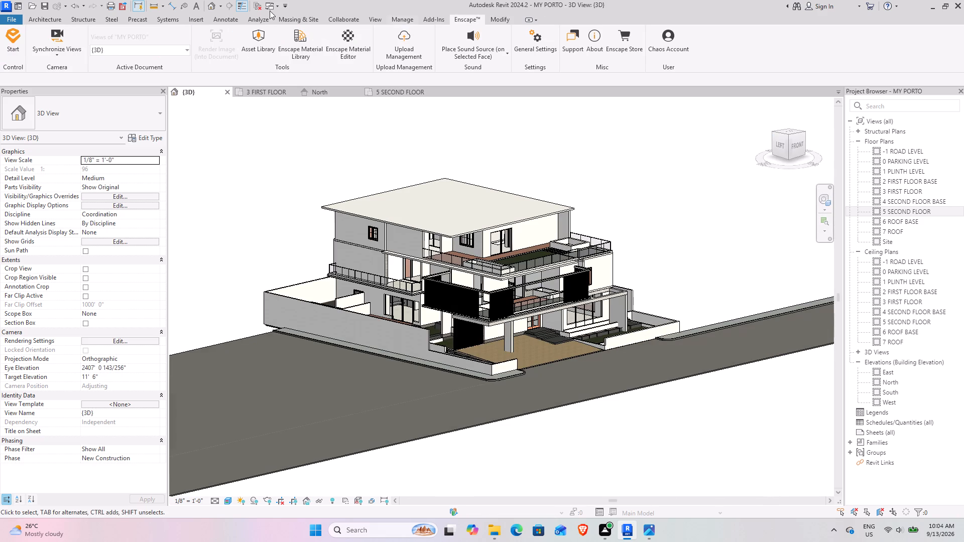
click(8, 46)
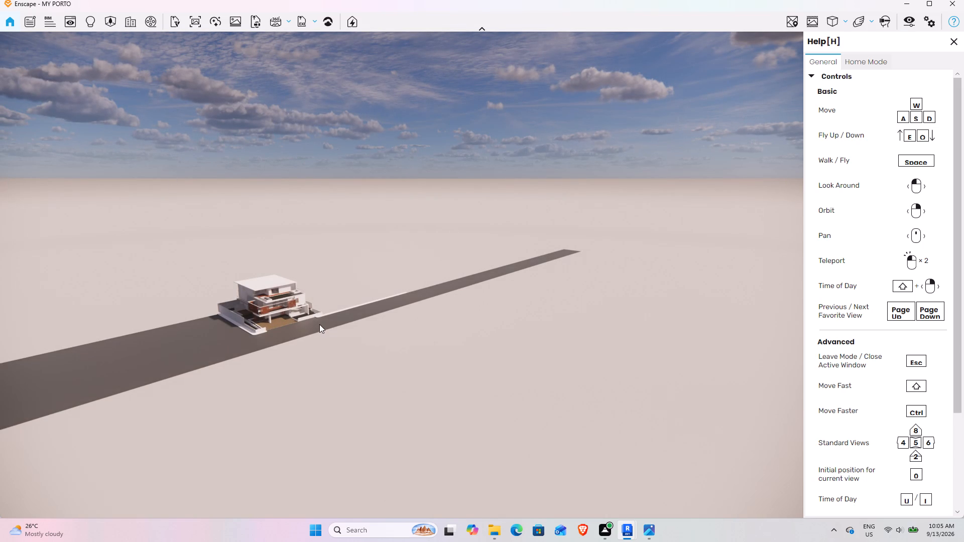
Move up to the house in the Enscape render and examine the roof terrace, slatted front balcony, carport and boundary walls.
key(8)
text(82)
double_click(256, 294)
scroll(263, 318, up, 8)
double_click(261, 314)
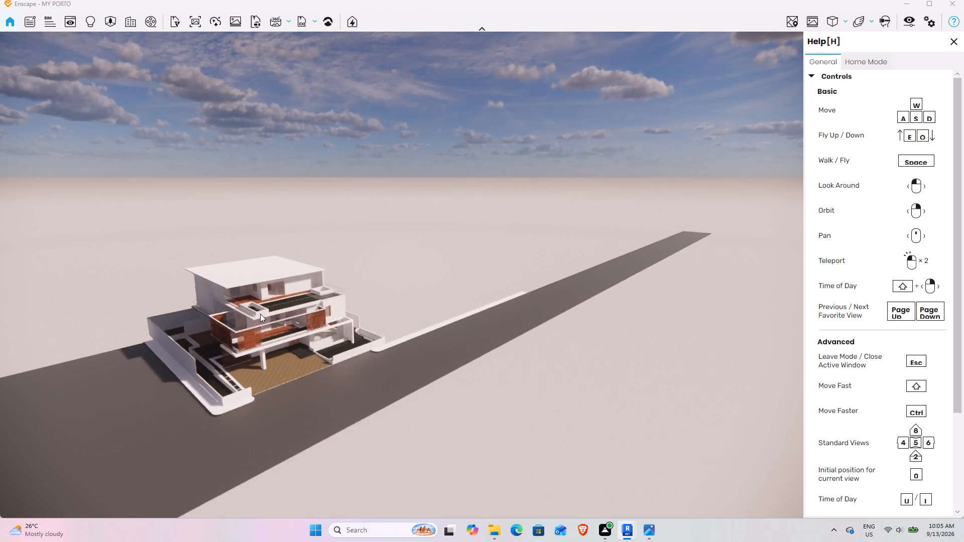
scroll(250, 402, down, 4)
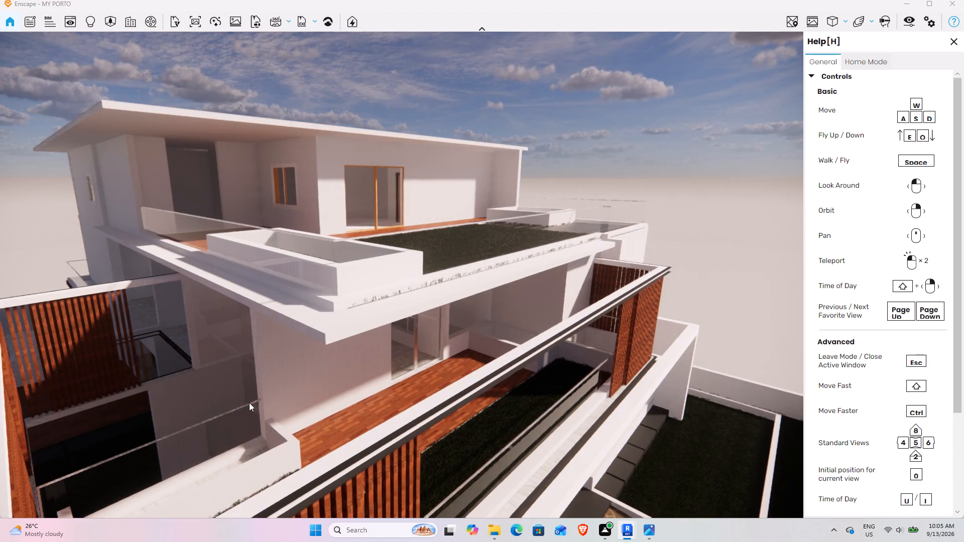
right_drag(420, 340, 402, 275)
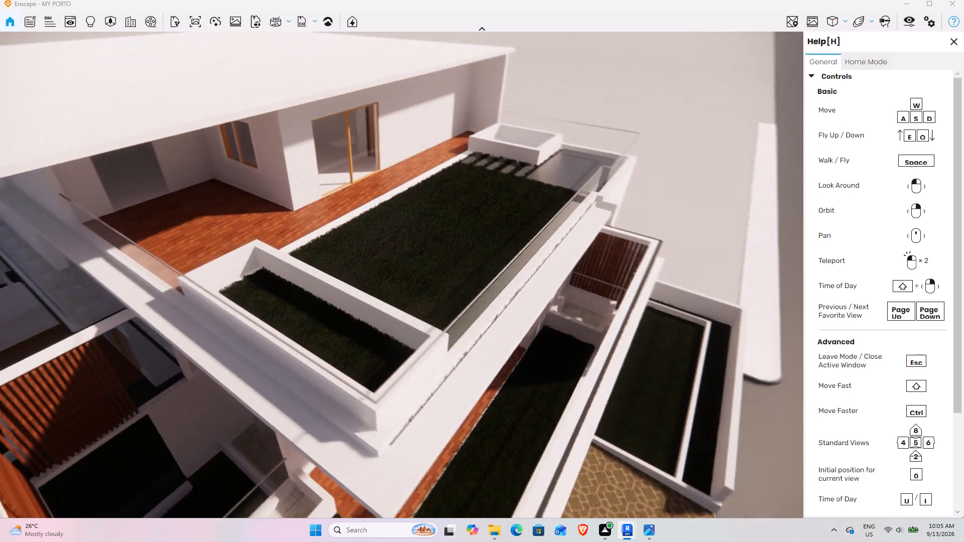
right_drag(402, 275, 402, 275)
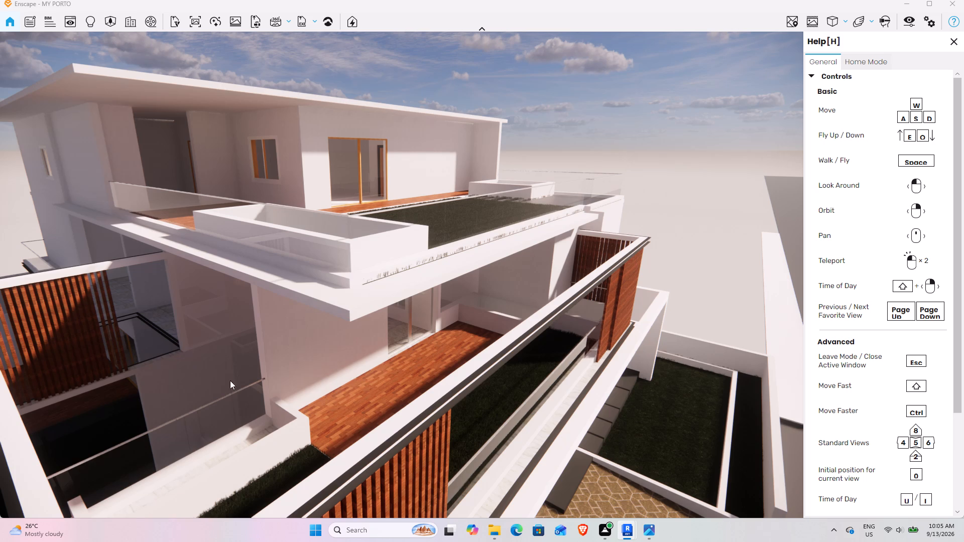
scroll(243, 367, down, 4)
right_drag(287, 353, 402, 276)
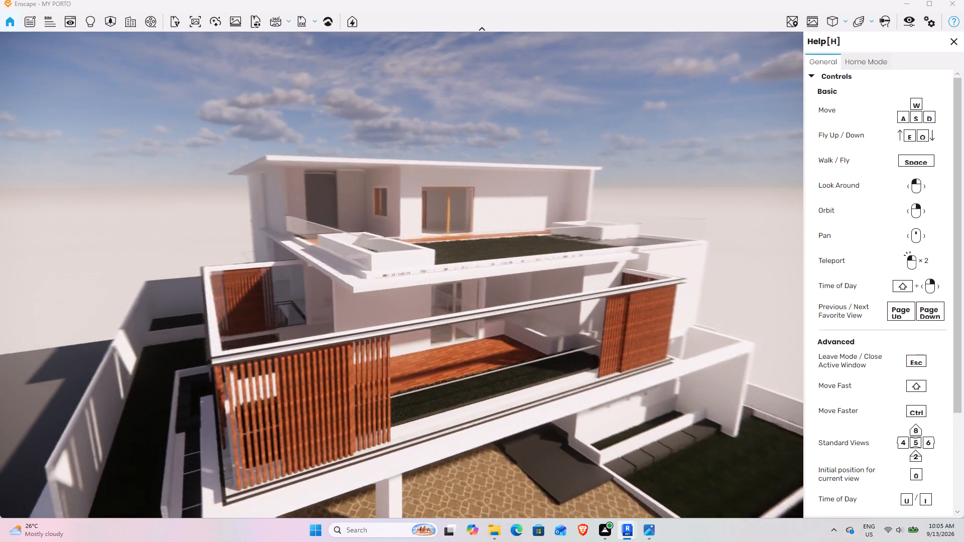
right_drag(402, 276, 401, 273)
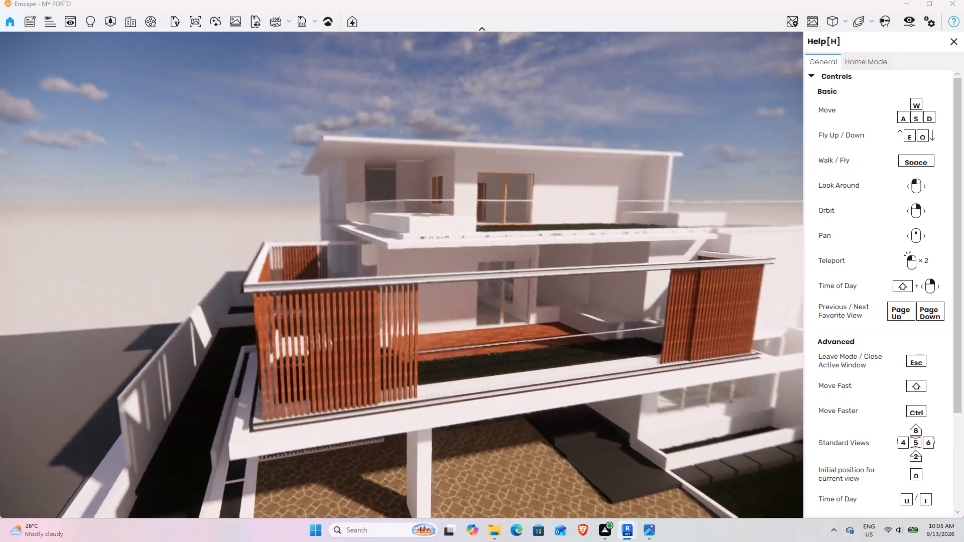
right_drag(401, 273, 402, 275)
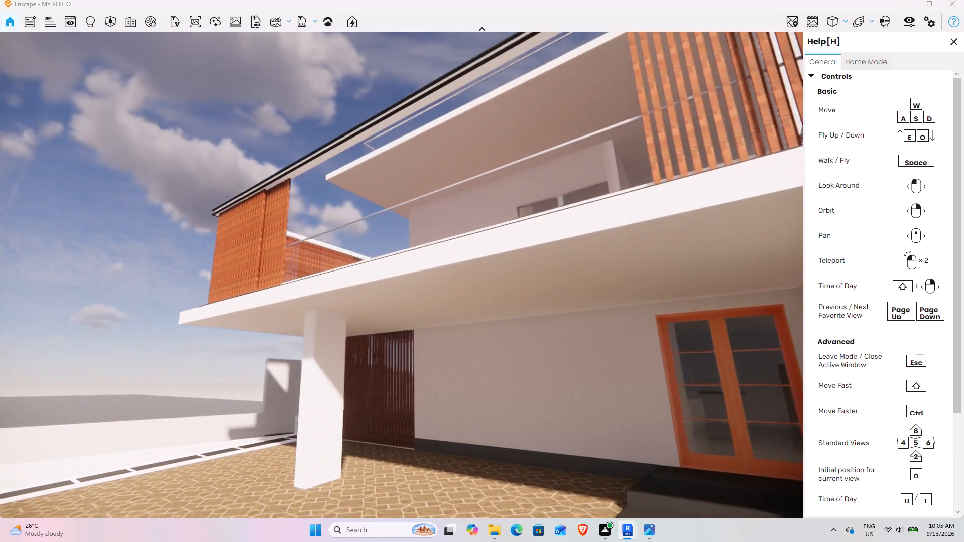
right_drag(402, 275, 403, 275)
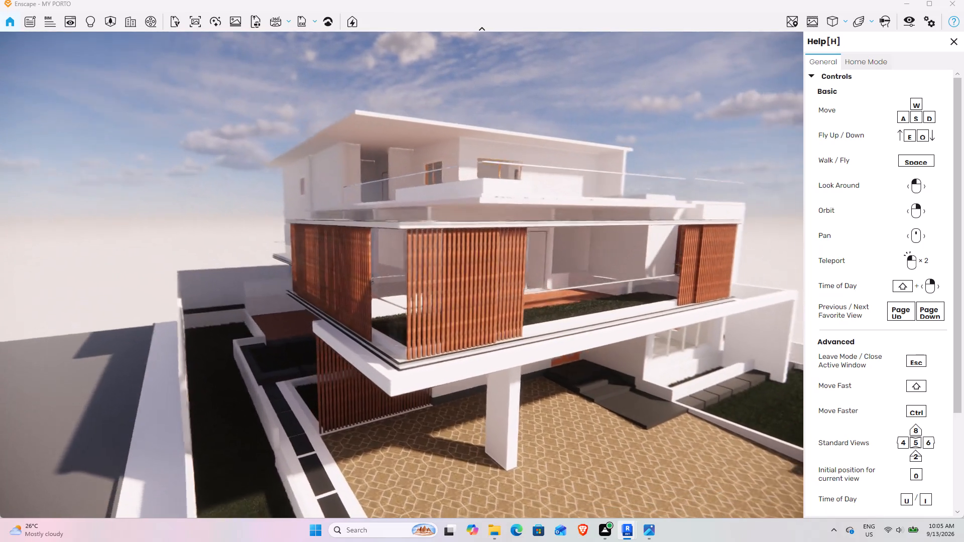
right_drag(403, 275, 402, 275)
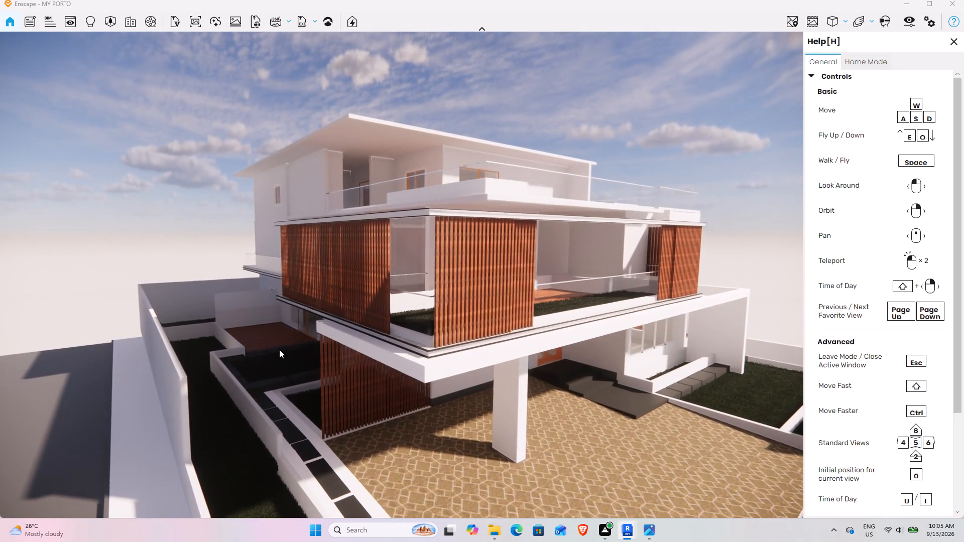
scroll(279, 349, down, 2)
right_drag(332, 410, 399, 274)
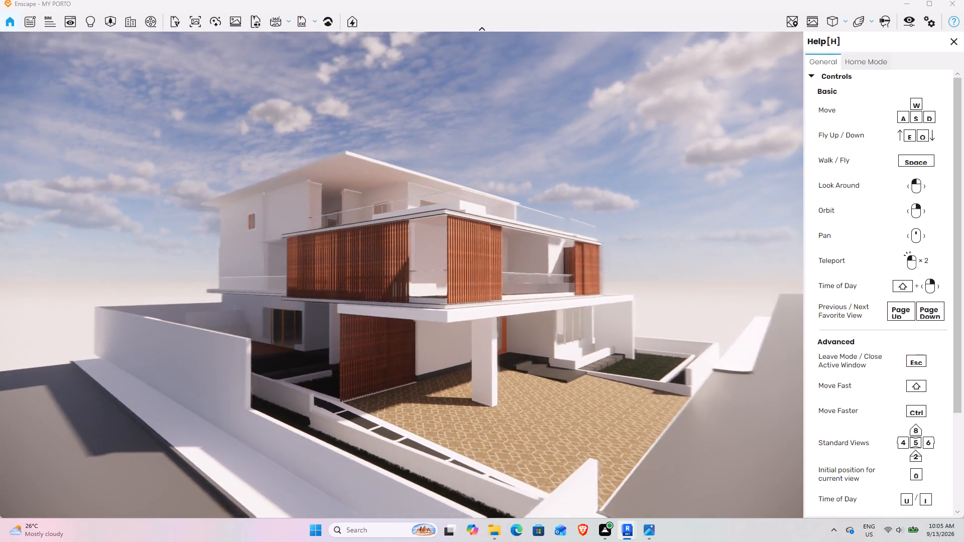
right_drag(399, 274, 404, 275)
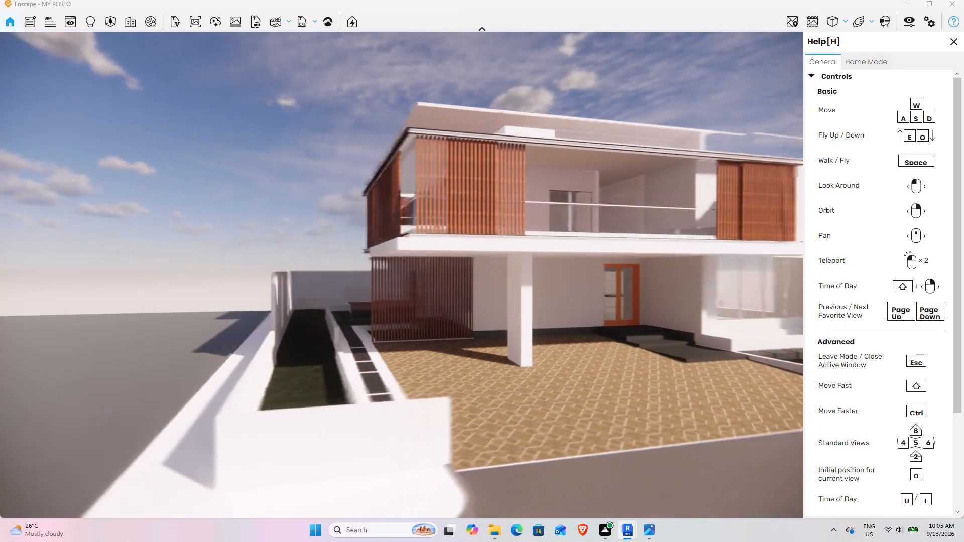
right_drag(404, 275, 400, 275)
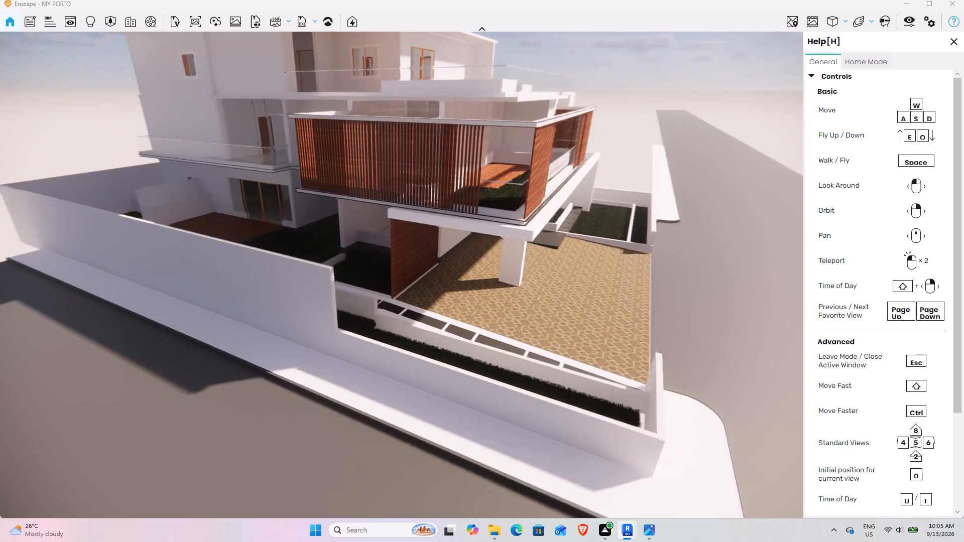
right_drag(400, 275, 402, 275)
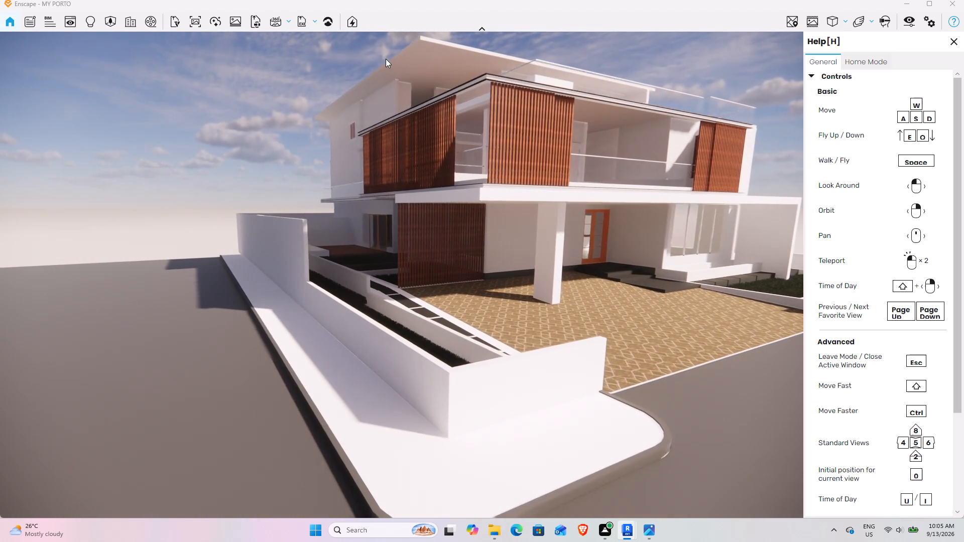
Examine the front-left side up close, the glazed first-floor area beside the balcony, and the upper terraces from above.
scroll(385, 57, up, 3)
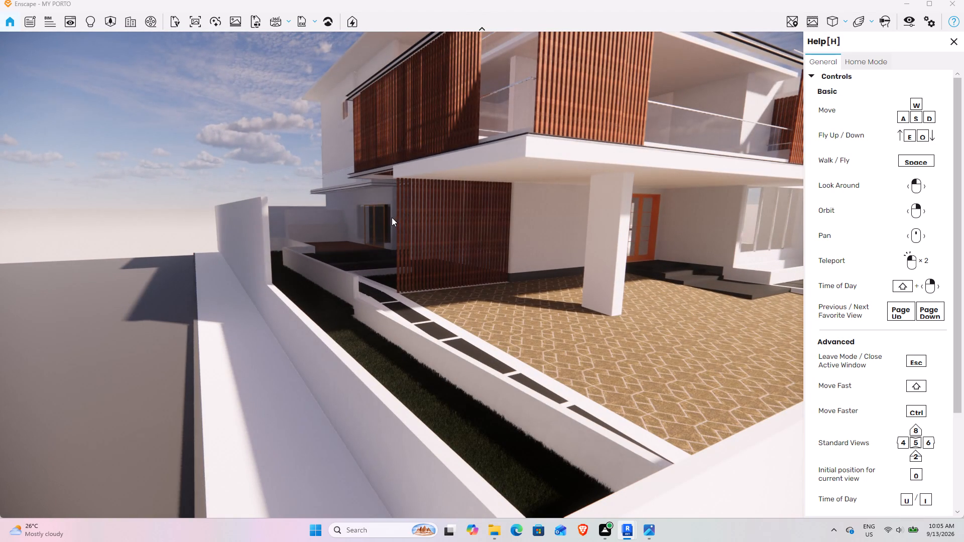
drag(361, 227, 402, 275)
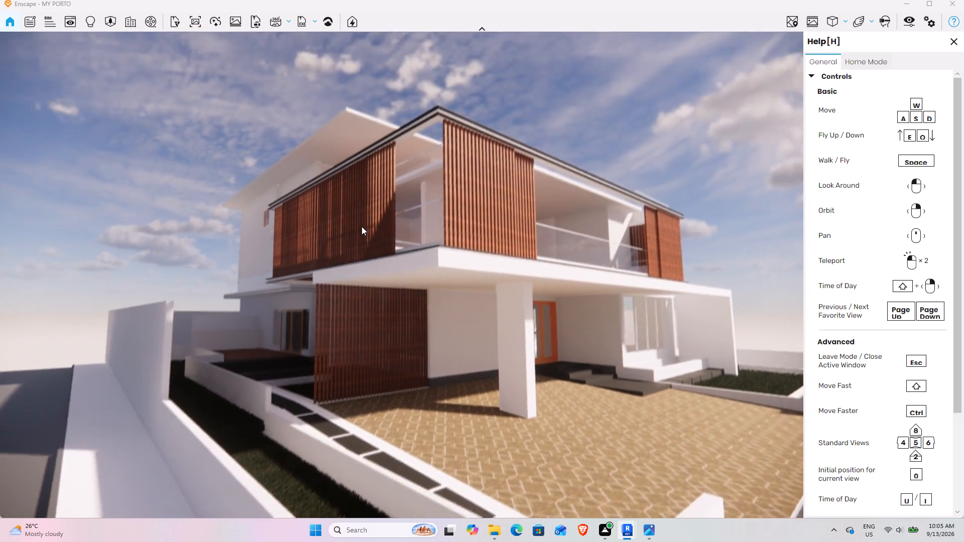
scroll(327, 203, up, 10)
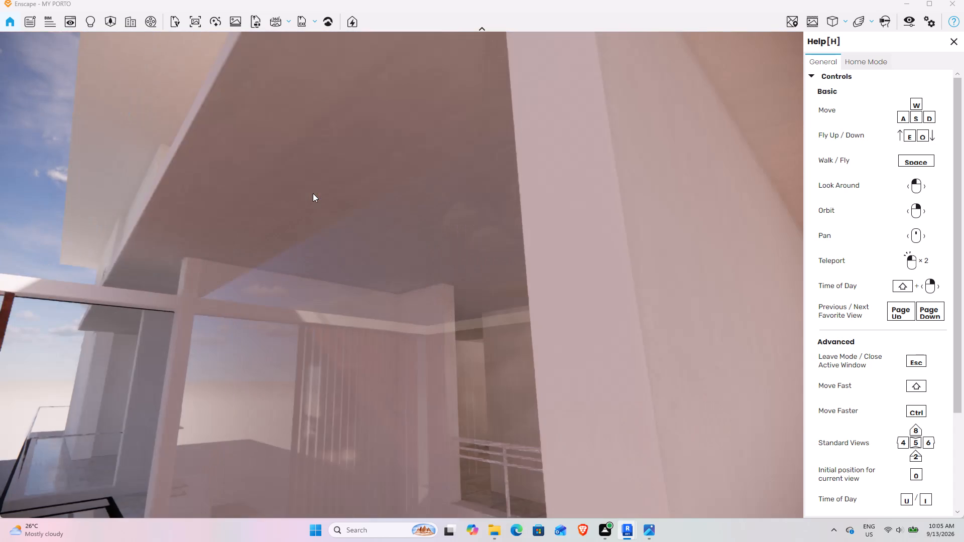
right_drag(329, 218, 402, 275)
scroll(260, 207, down, 2)
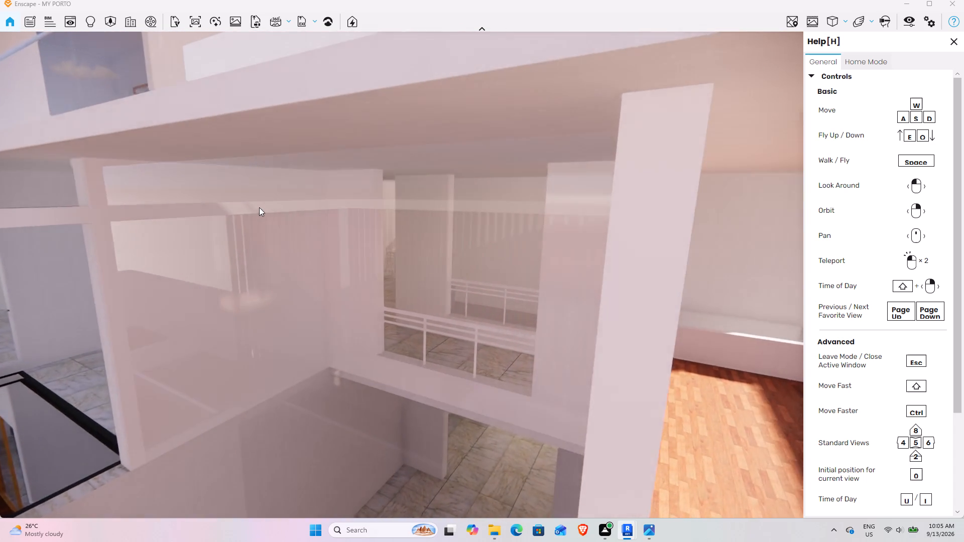
scroll(259, 207, down, 2)
right_drag(234, 198, 400, 275)
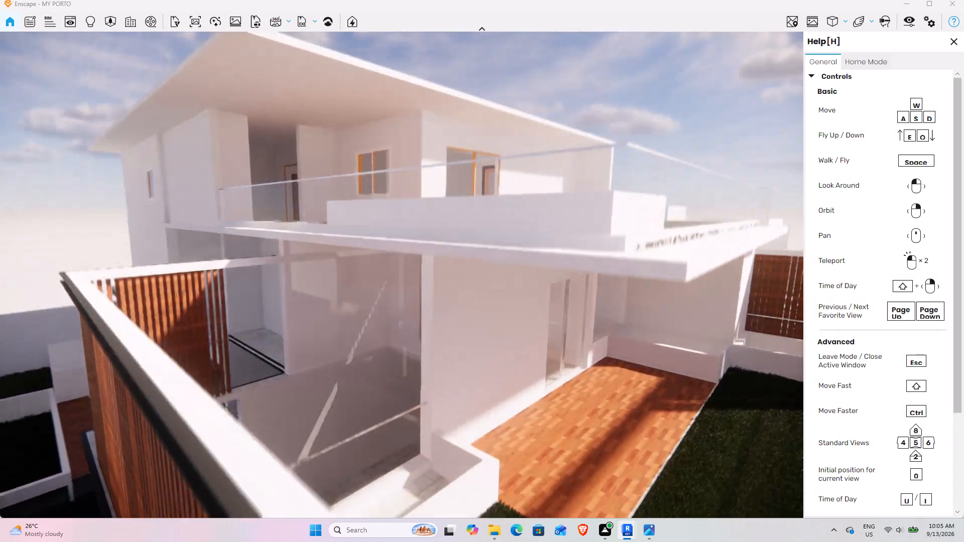
right_drag(400, 275, 402, 275)
scroll(235, 195, down, 4)
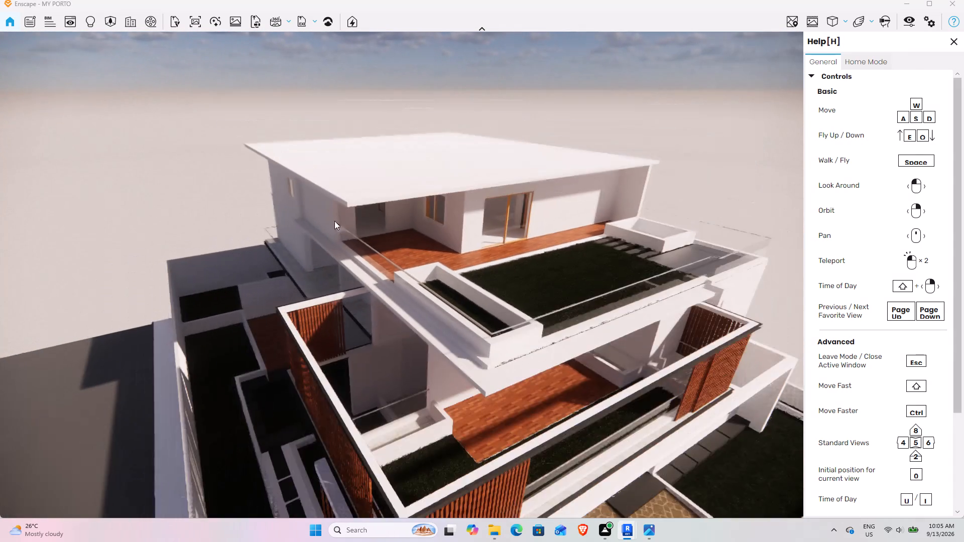
scroll(334, 221, down, 5)
Examine the whole white exterior with its timber screens from the front and the street corner, from above and near ground level.
right_drag(472, 332, 402, 275)
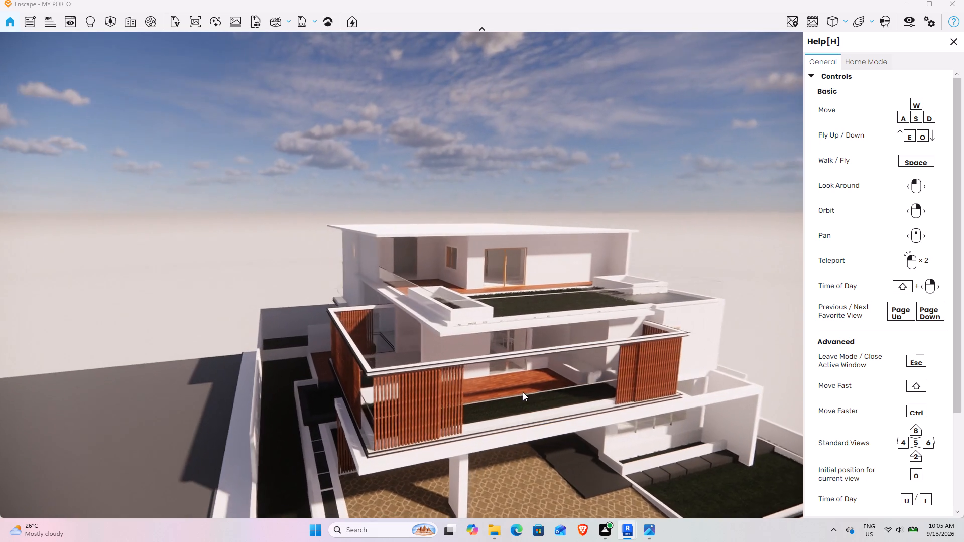
right_drag(516, 393, 402, 275)
drag(484, 423, 397, 273)
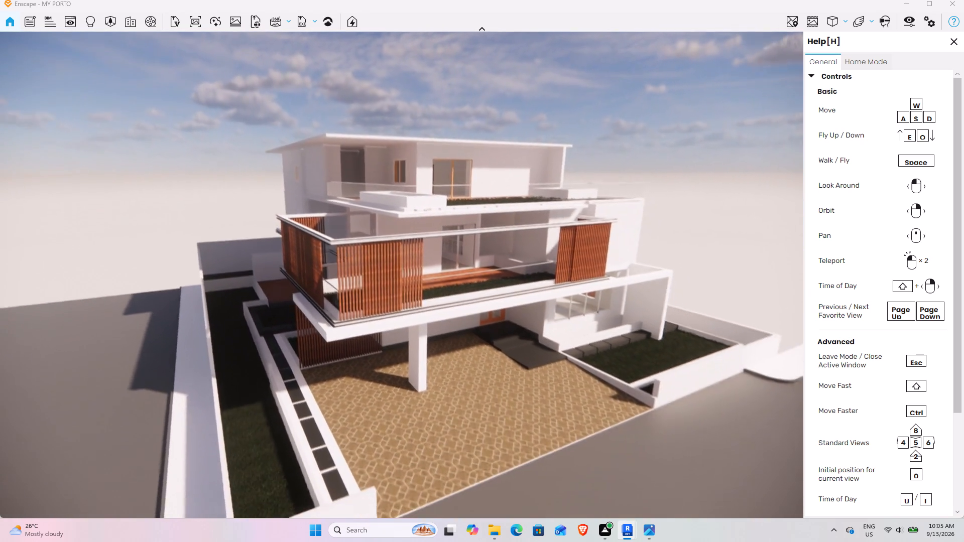
drag(397, 273, 402, 275)
right_drag(500, 425, 401, 274)
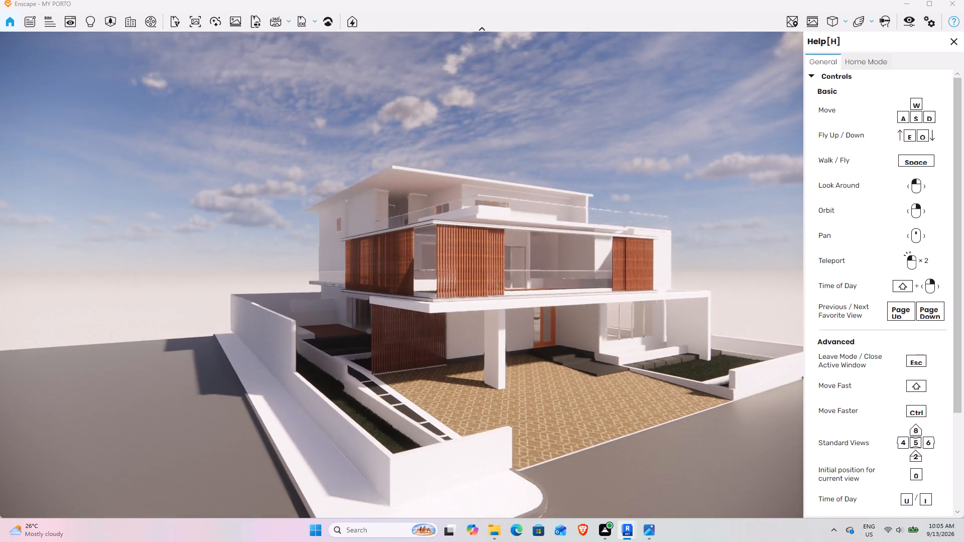
right_drag(401, 274, 401, 275)
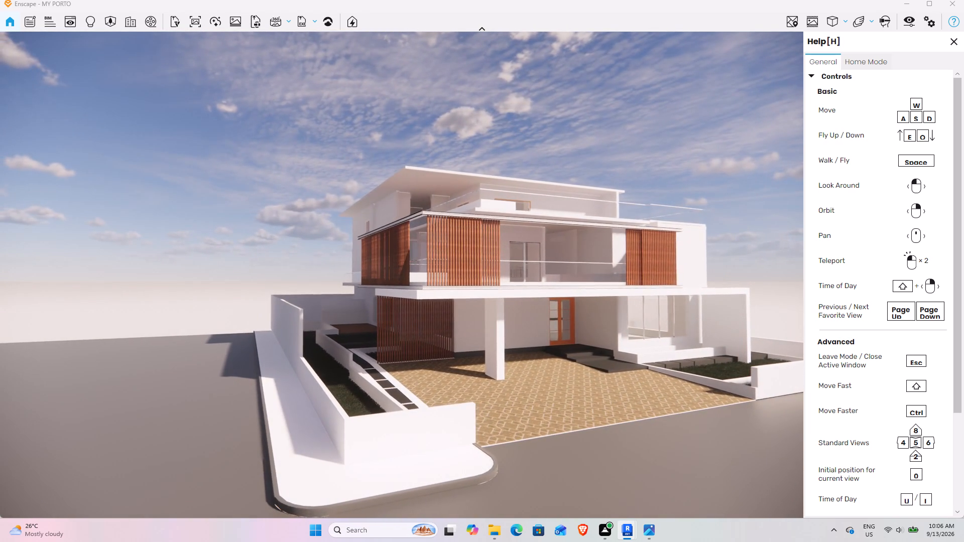
right_drag(401, 275, 402, 275)
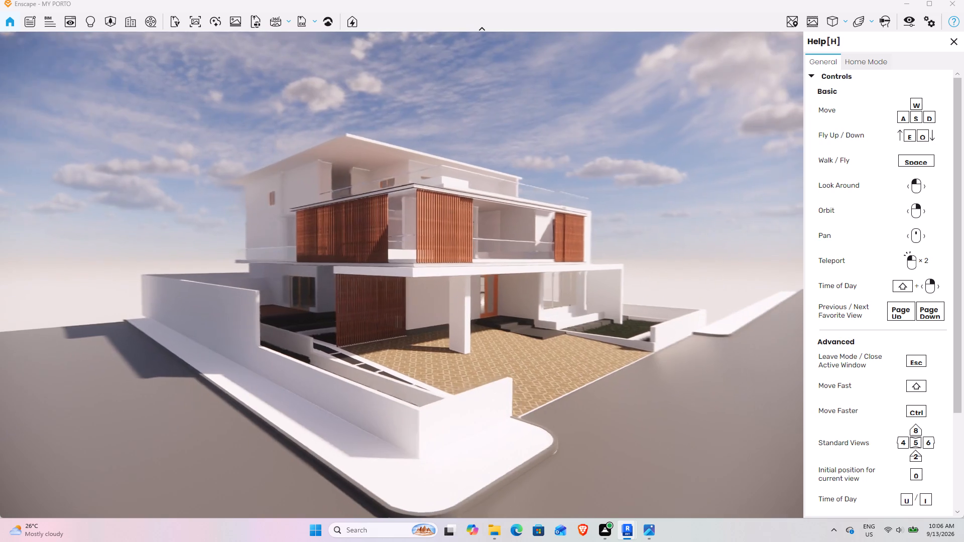
right_drag(402, 275, 401, 275)
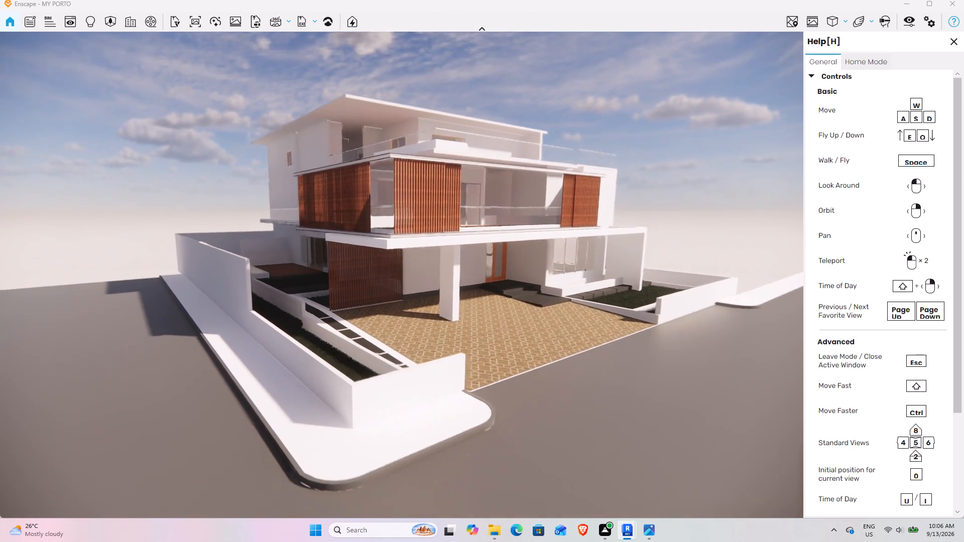
right_drag(401, 275, 402, 274)
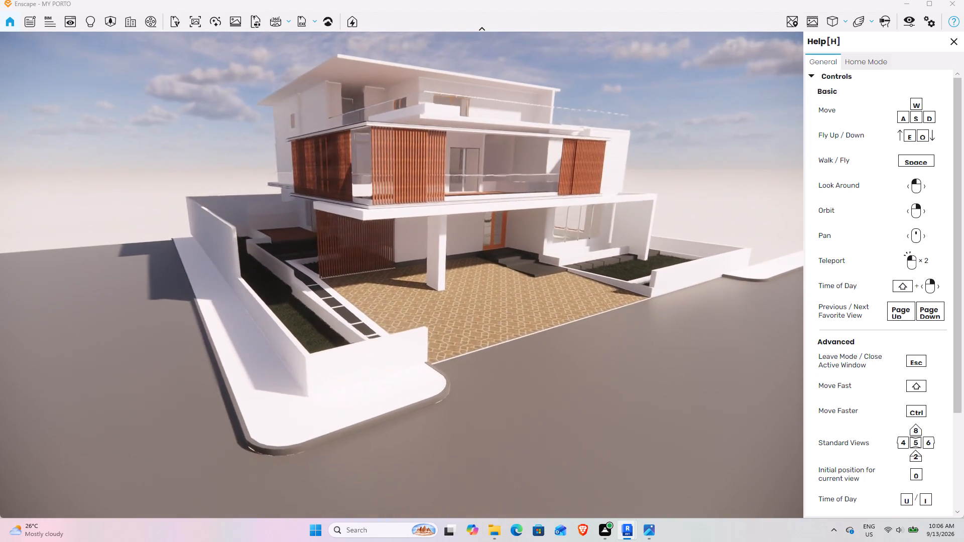
right_drag(402, 274, 402, 275)
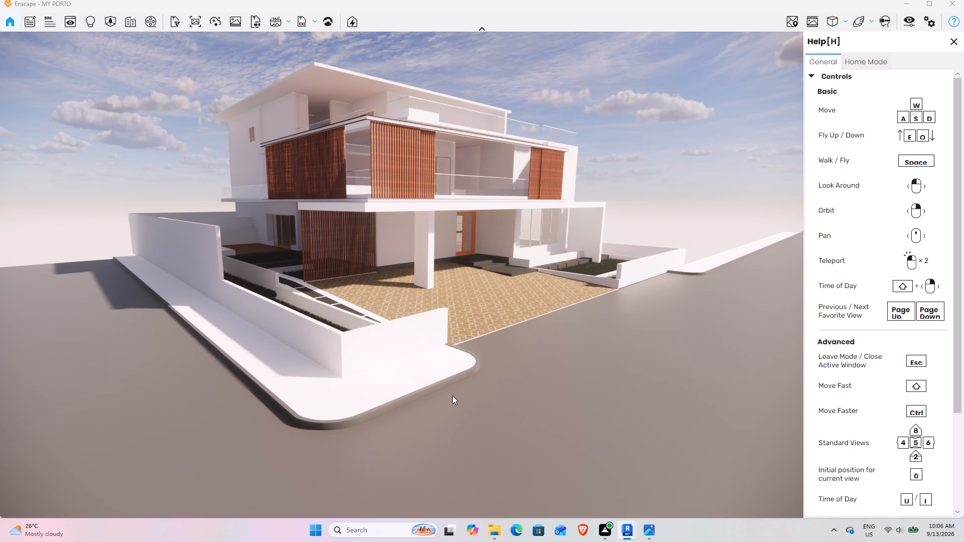
Switch back to Revit and pause the Enscape live updates.
click(900, 0)
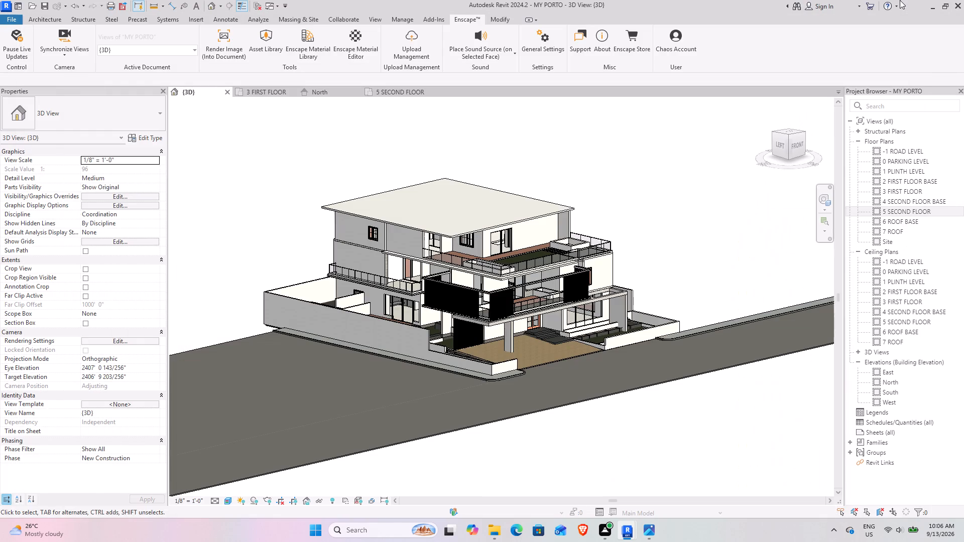
click(15, 54)
Find the project material "ex wall" by searching "ex", and open the Appearance Library's Stone: Marble assets for it.
click(36, 21)
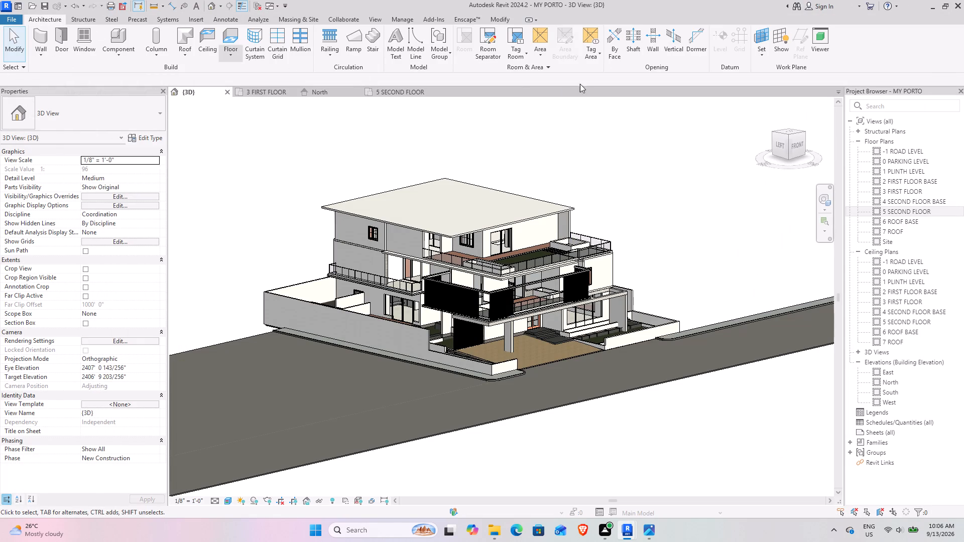
click(394, 18)
click(44, 58)
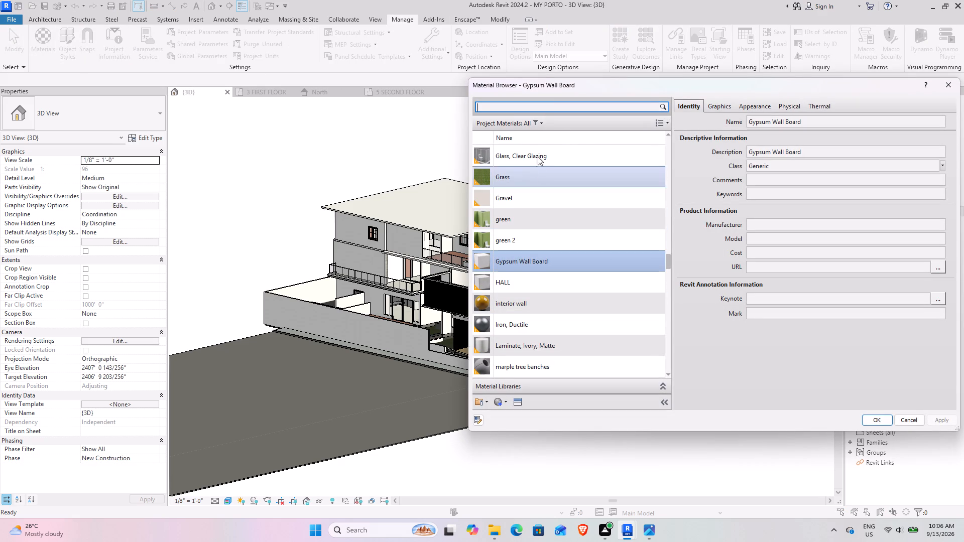
text(ex)
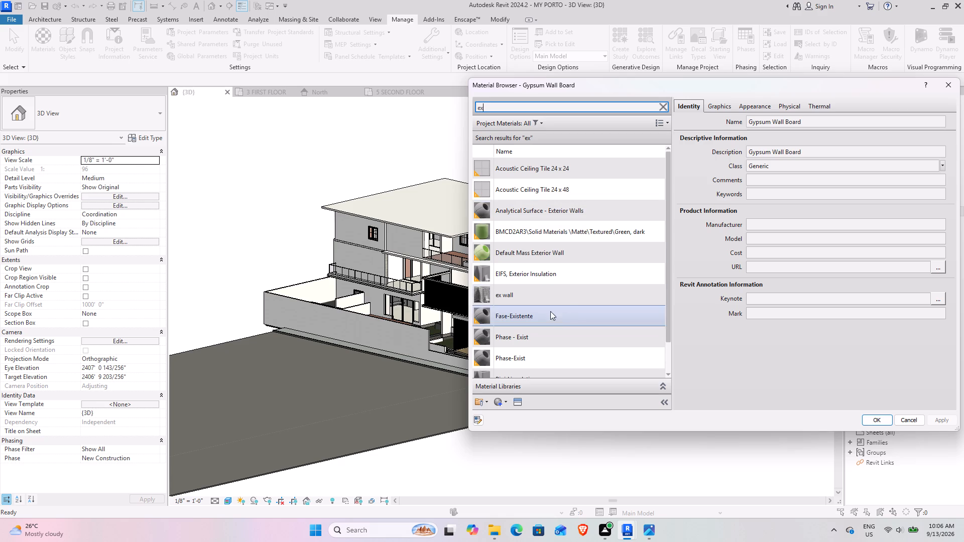
click(539, 298)
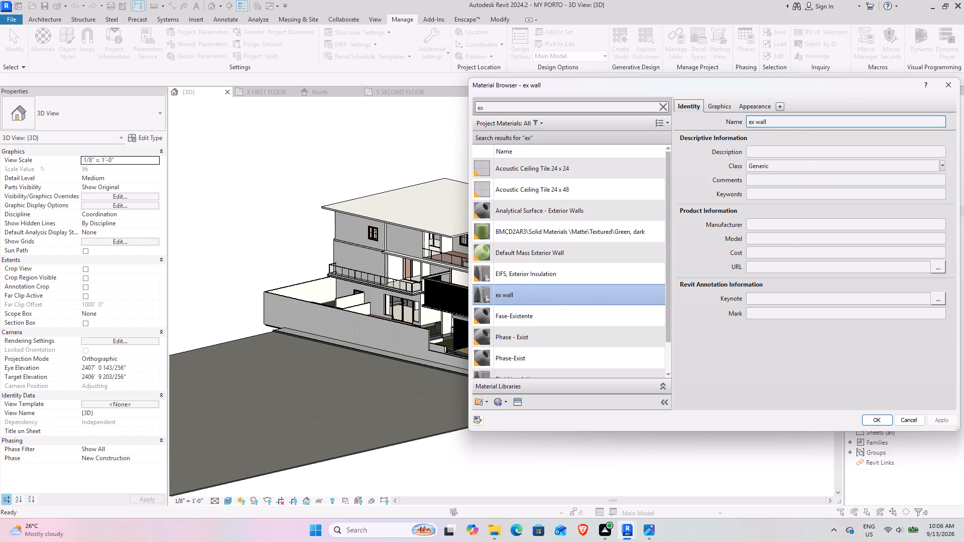
click(513, 404)
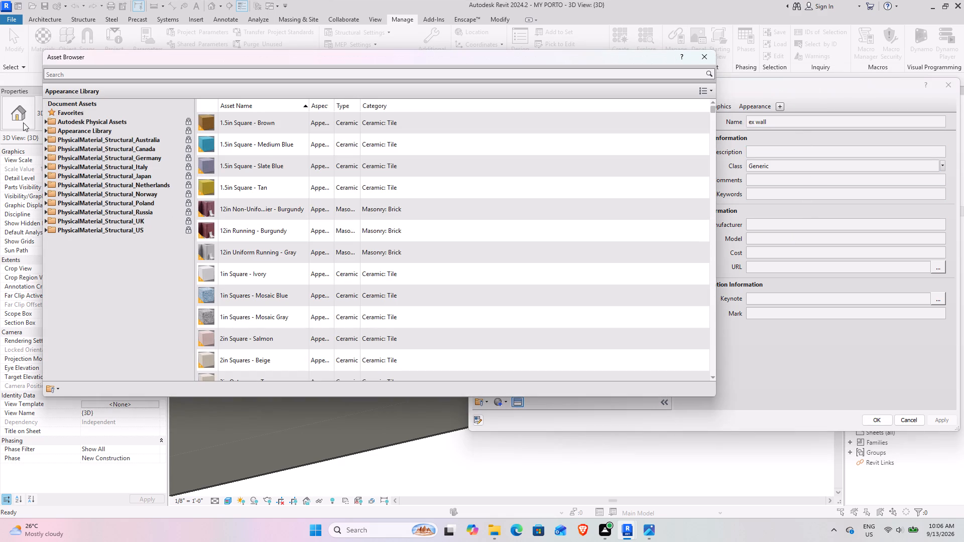
double_click(83, 128)
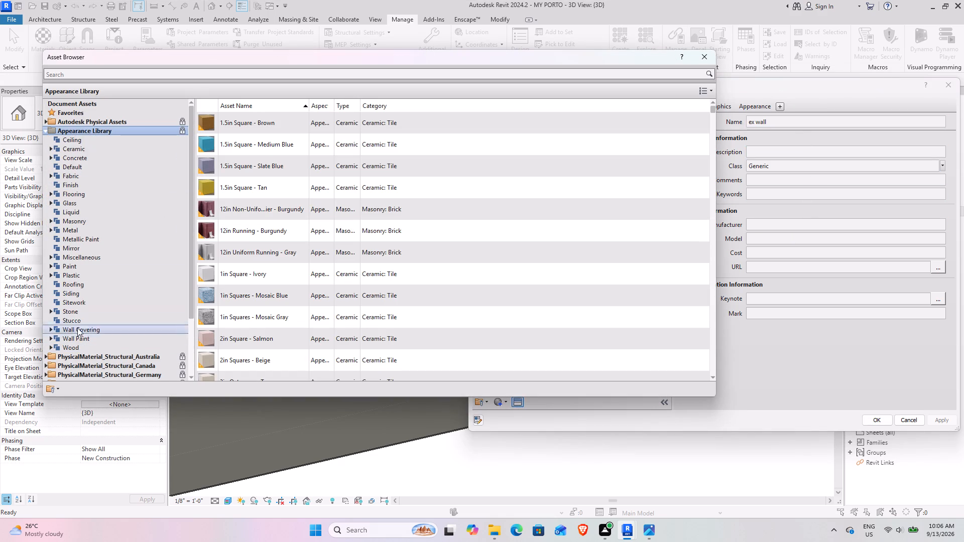
double_click(76, 309)
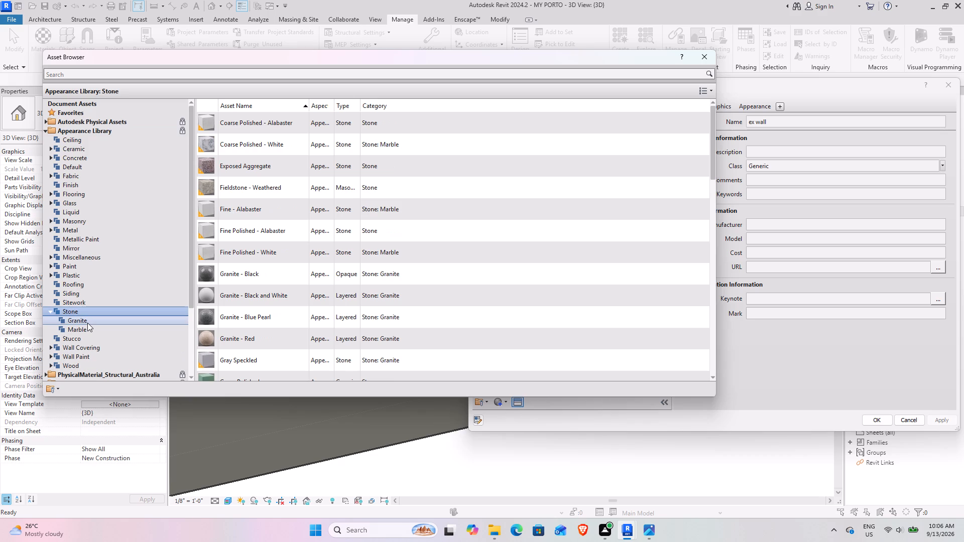
click(87, 323)
click(86, 327)
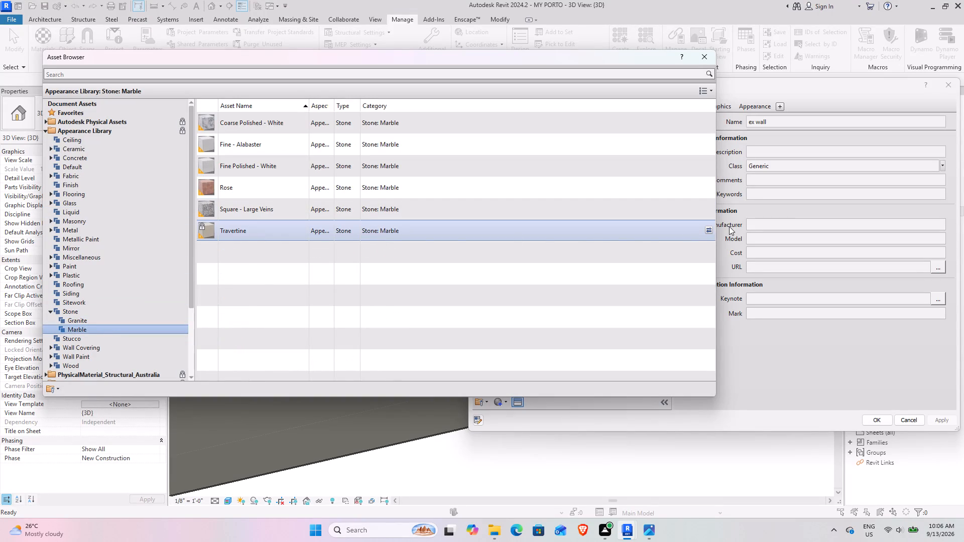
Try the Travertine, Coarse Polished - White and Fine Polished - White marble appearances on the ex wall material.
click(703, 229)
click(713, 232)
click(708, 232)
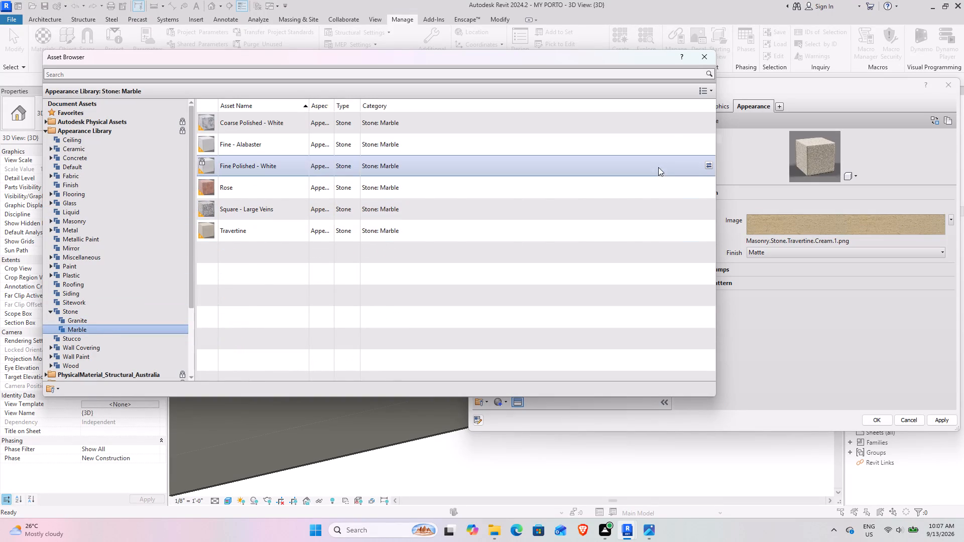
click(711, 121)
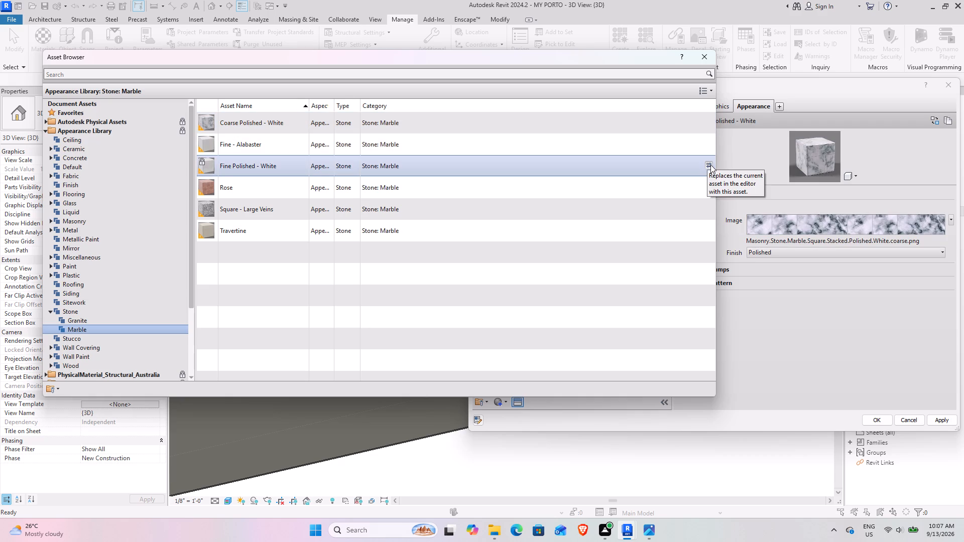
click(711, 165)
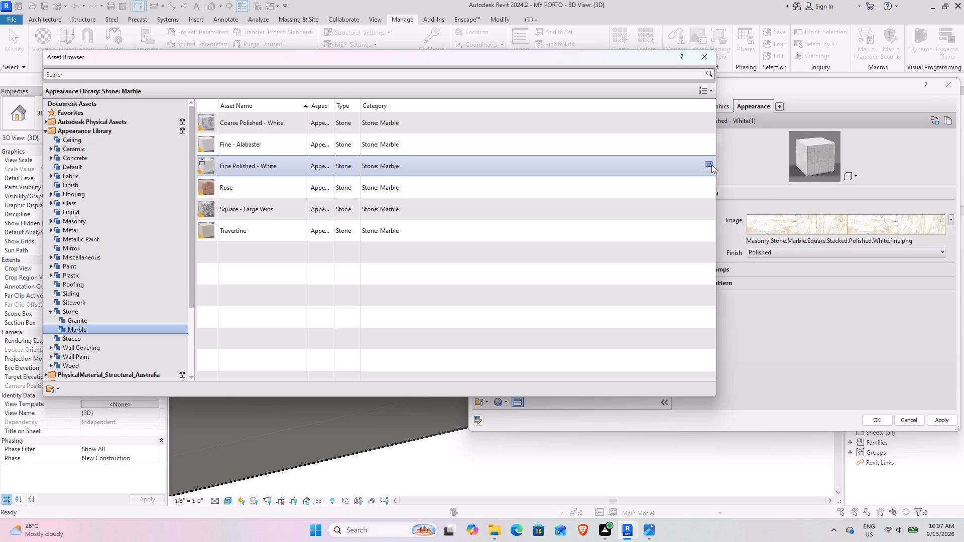
Replace the ex wall material's appearance with the Fine - Alabaster marble asset and save the material.
click(708, 141)
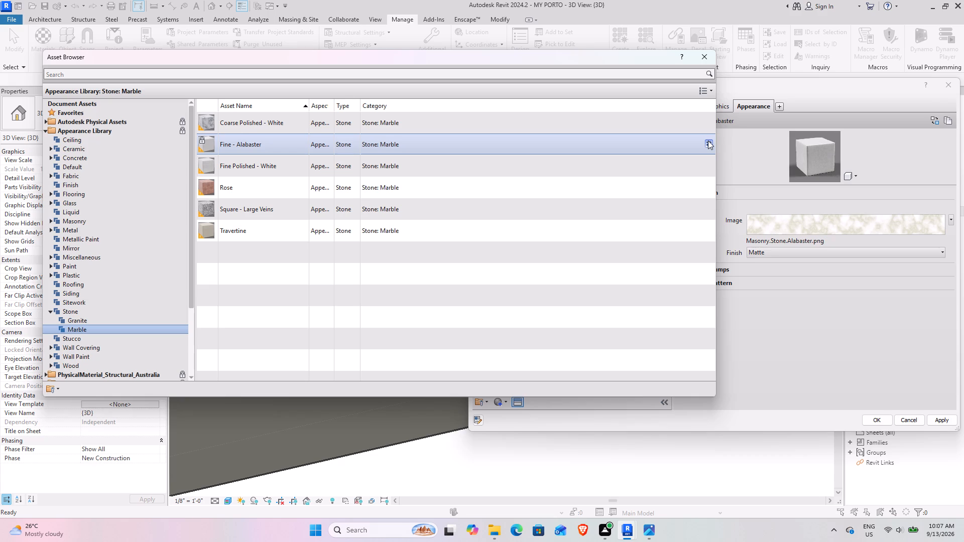
click(707, 63)
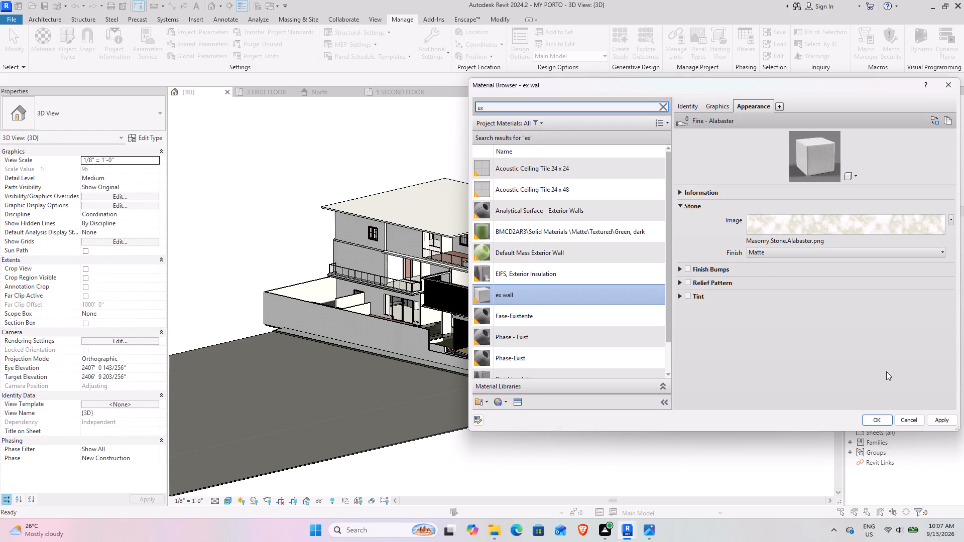
click(938, 421)
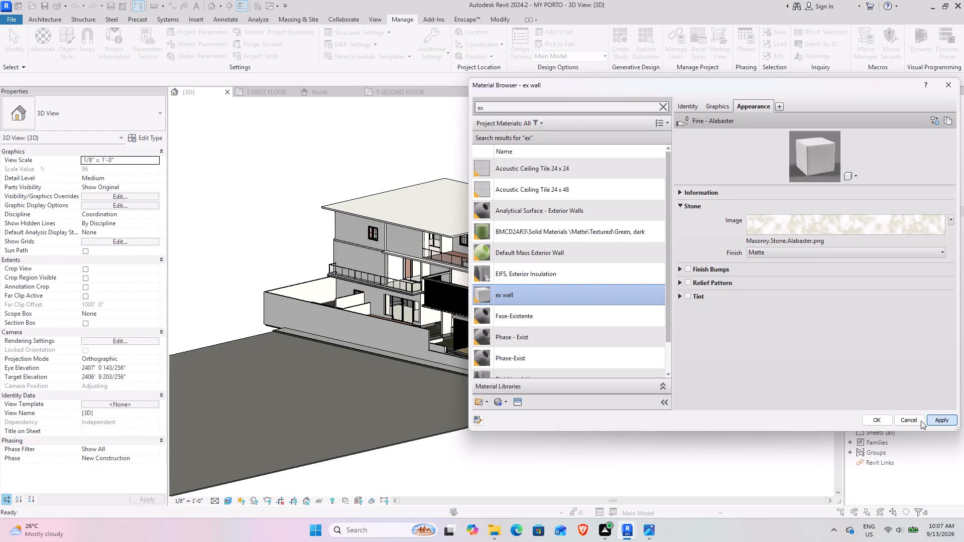
click(880, 421)
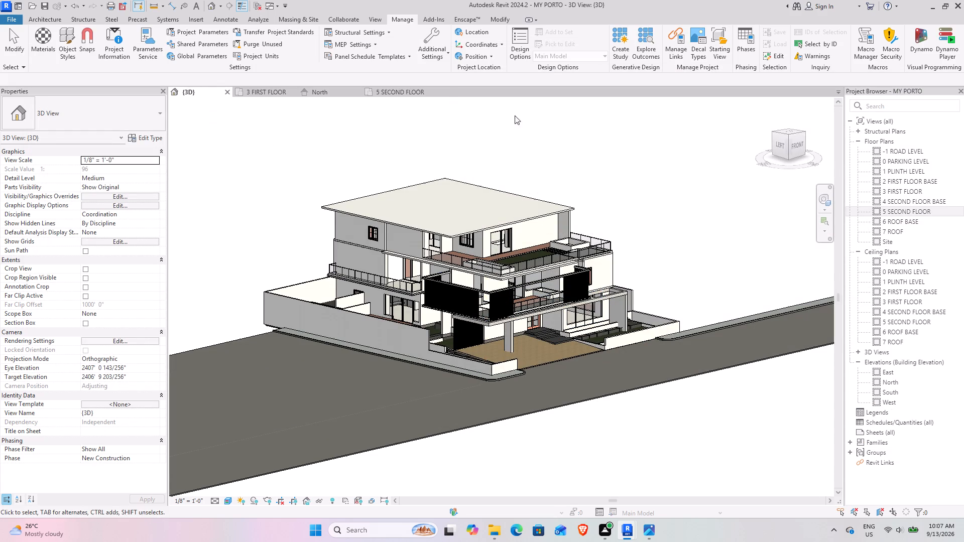
Paint the ground-floor wall face beside the orange entrance door, under the carport, with the ex wall material.
text(pt)
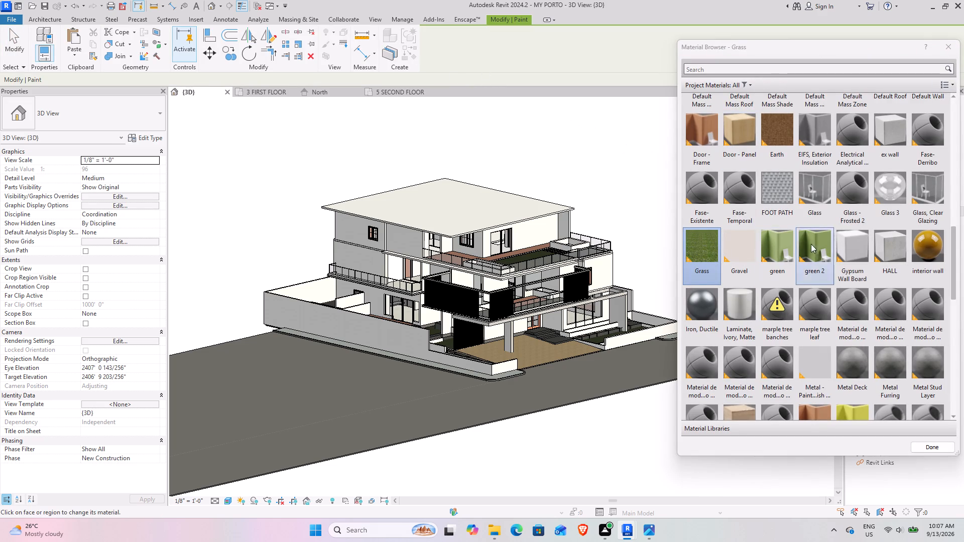
scroll(821, 342, down, 1)
scroll(821, 342, up, 1)
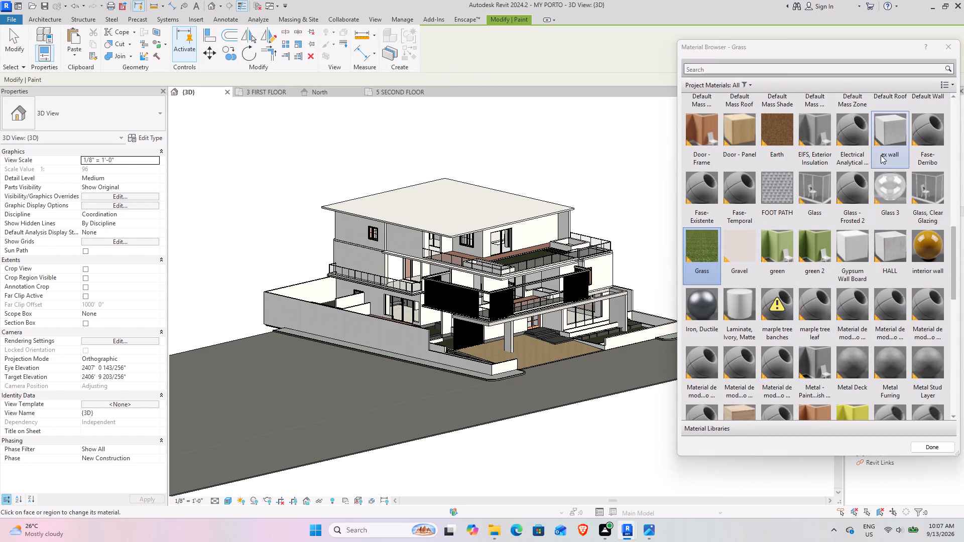
click(886, 131)
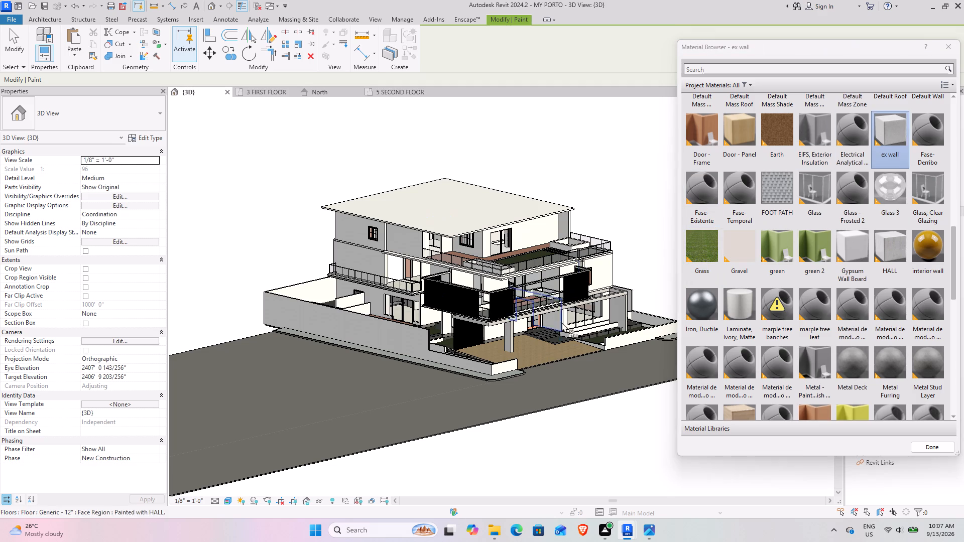
scroll(561, 319, up, 12)
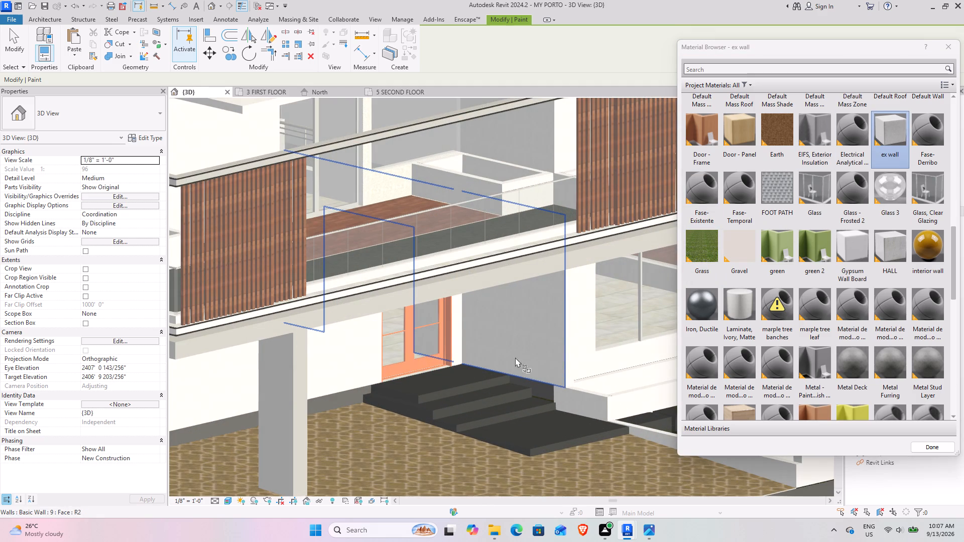
click(364, 344)
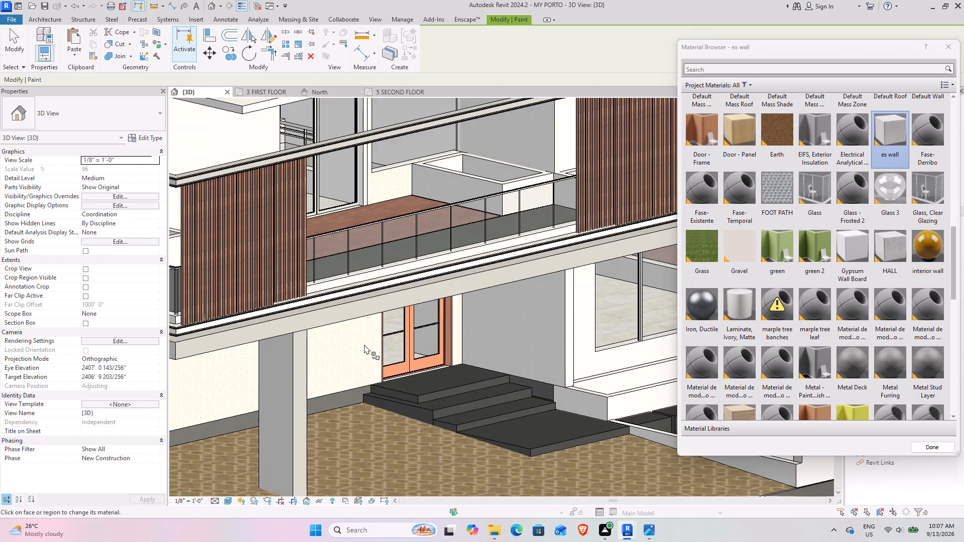
scroll(395, 354, down, 4)
shift+middle_drag(390, 354, 364, 301)
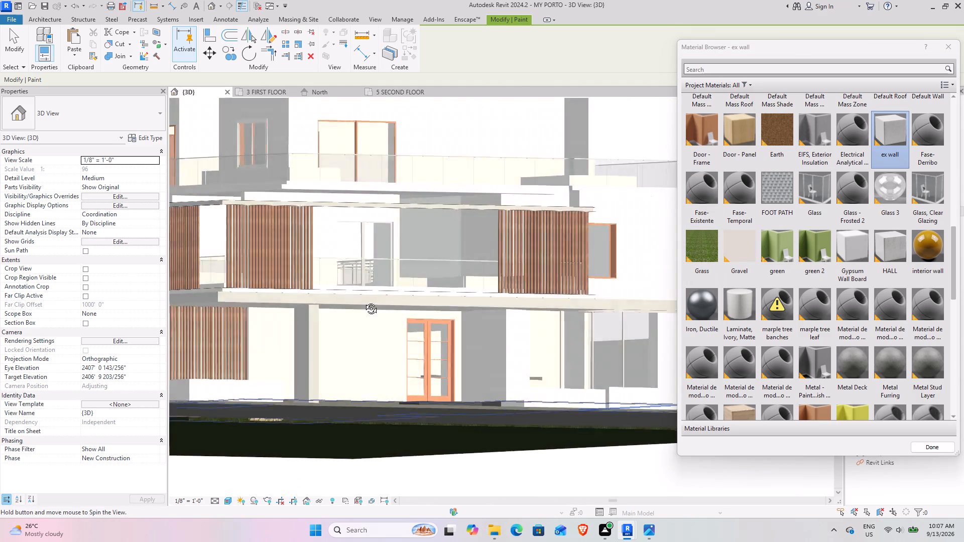
shift+middle_drag(364, 301, 372, 346)
click(953, 50)
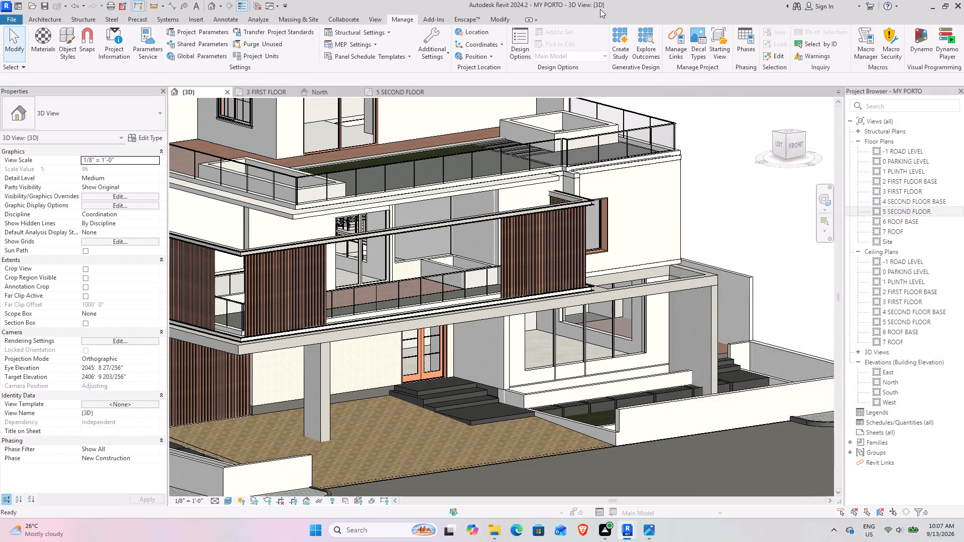
Resume the Enscape live updates and switch to the Enscape render window.
double_click(469, 14)
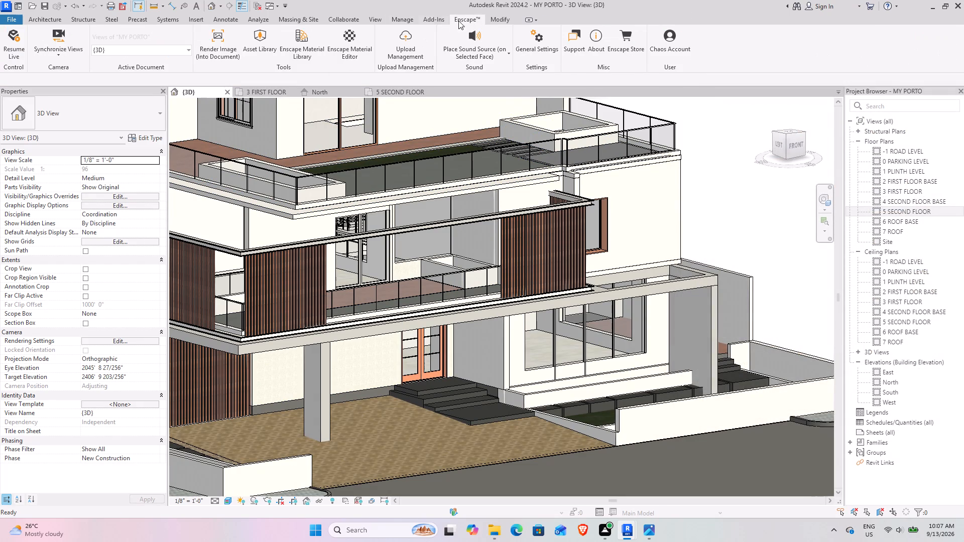
click(9, 44)
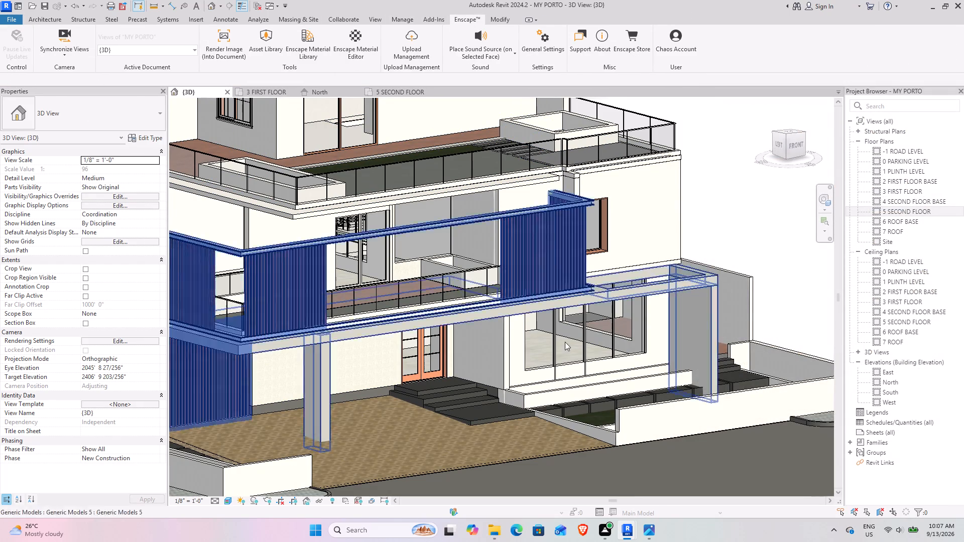
click(654, 492)
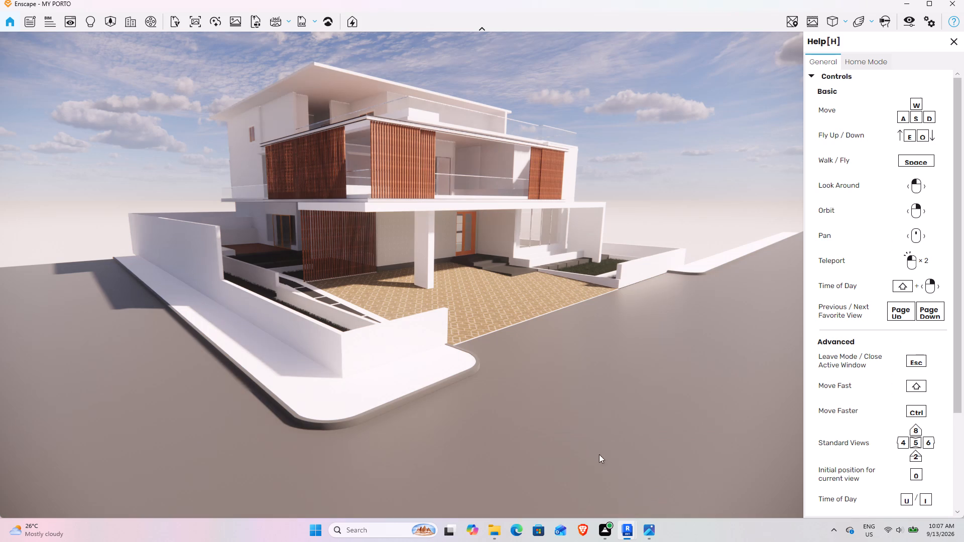
Move from the street corner into the carport and examine the painted entrance wall between the timber screen and the door.
right_drag(415, 235, 402, 275)
scroll(405, 237, up, 4)
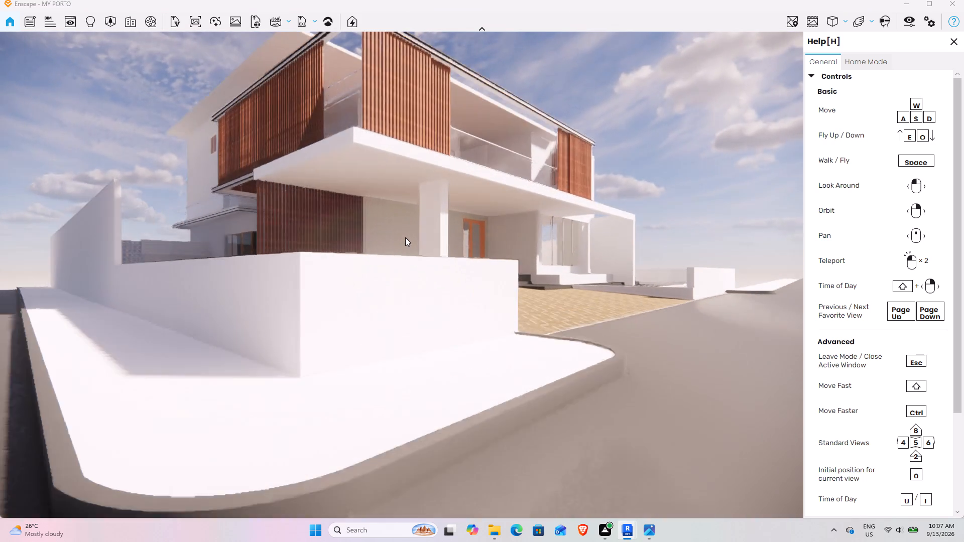
scroll(405, 237, up, 4)
right_drag(446, 223, 402, 275)
scroll(537, 179, up, 4)
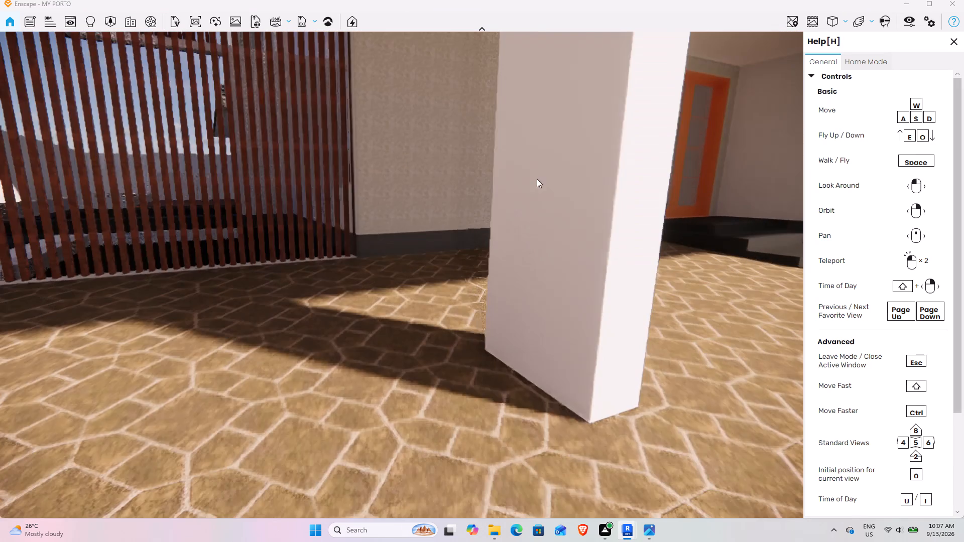
scroll(531, 178, up, 4)
scroll(497, 193, down, 4)
right_drag(461, 209, 401, 277)
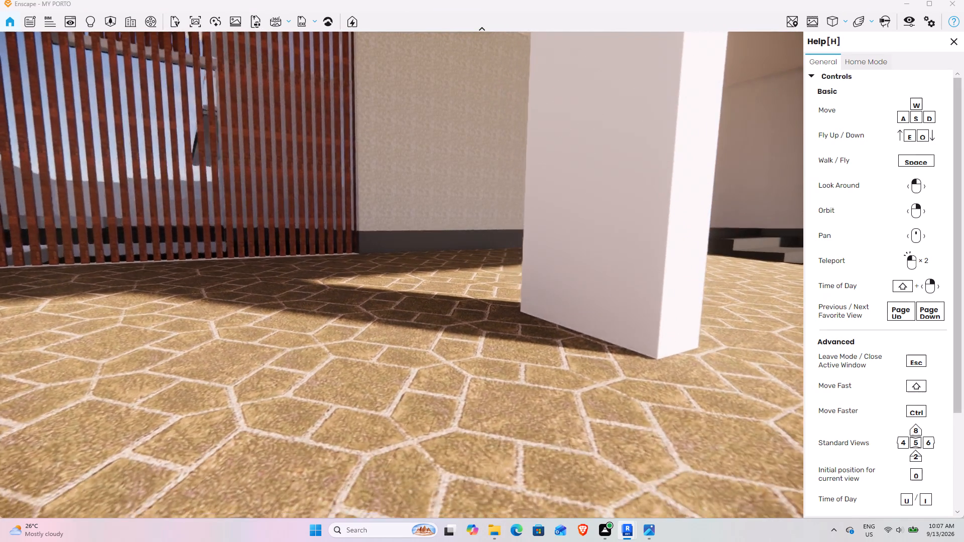
right_drag(401, 277, 402, 275)
scroll(470, 169, down, 3)
right_drag(452, 179, 402, 274)
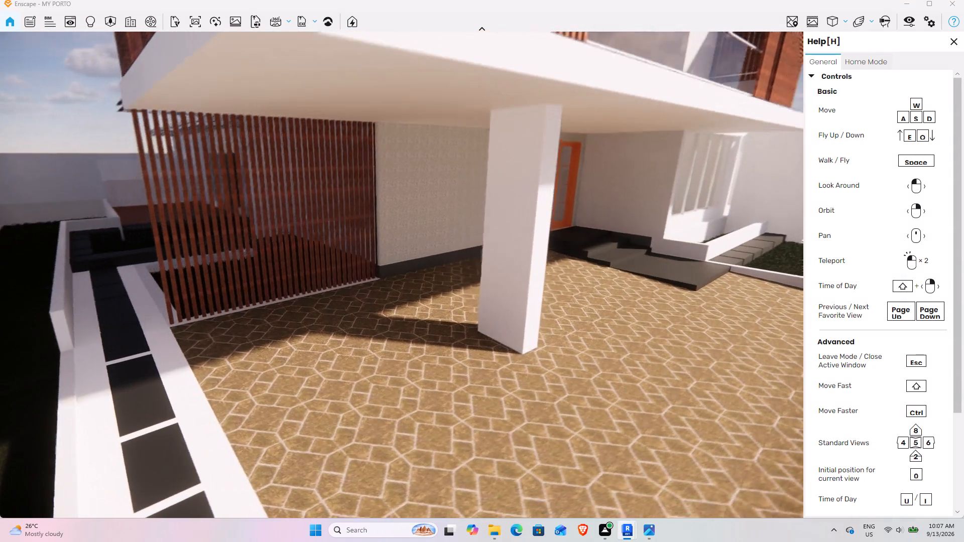
right_drag(402, 274, 402, 275)
Examine the alabaster texture on the carport entrance wall up close, past the column and down to the dark skirting.
scroll(430, 157, up, 2)
drag(401, 172, 402, 275)
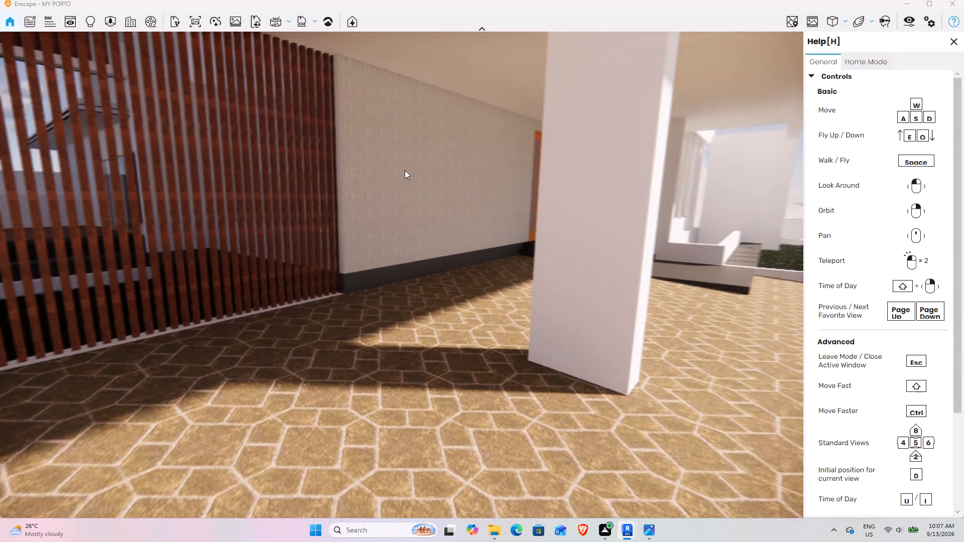
scroll(378, 145, up, 2)
right_drag(374, 142, 403, 274)
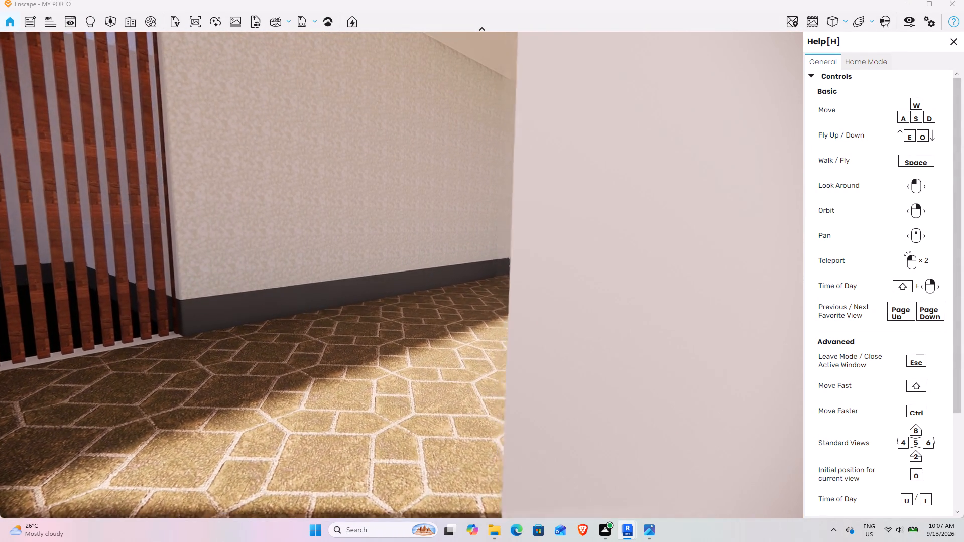
right_drag(403, 274, 402, 275)
scroll(409, 116, up, 4)
scroll(405, 118, down, 3)
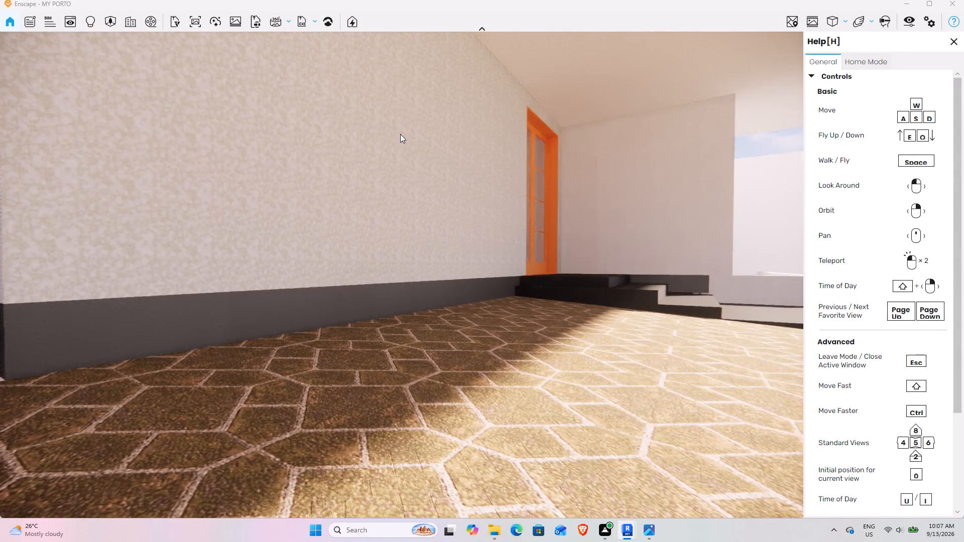
right_drag(400, 134, 401, 275)
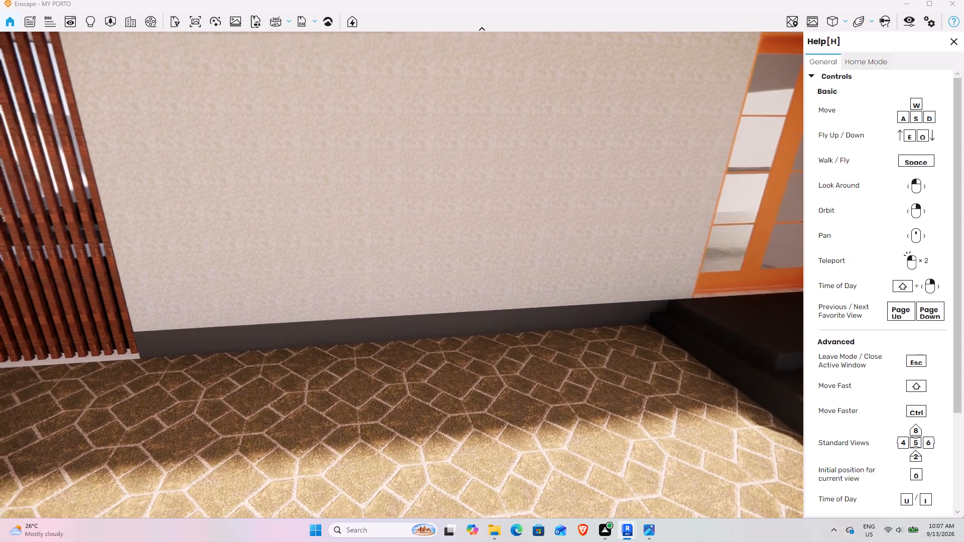
right_drag(401, 275, 402, 275)
scroll(409, 69, up, 2)
right_drag(416, 164, 402, 275)
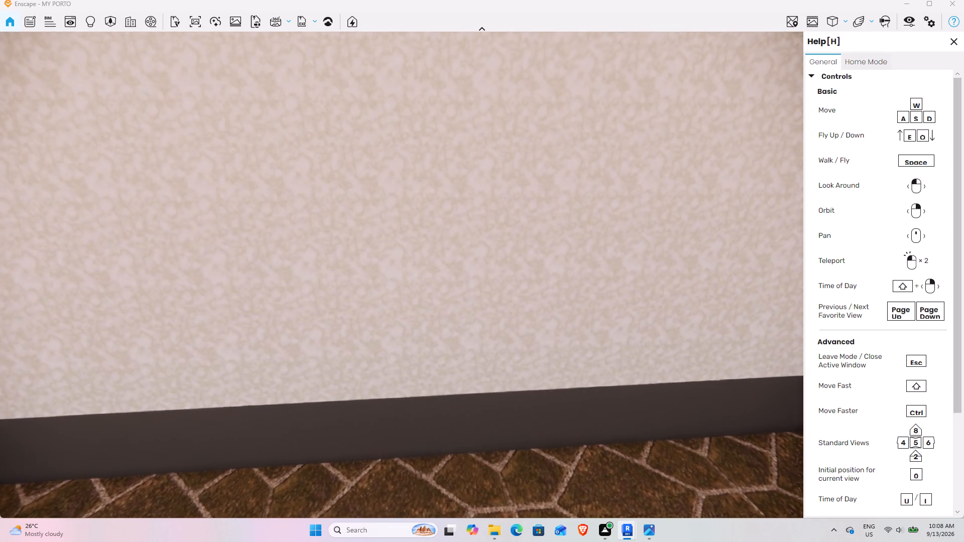
Back away from the carport entrance wall to the street corner and examine its texture against the whole front facade.
right_drag(402, 275, 402, 275)
scroll(425, 162, down, 4)
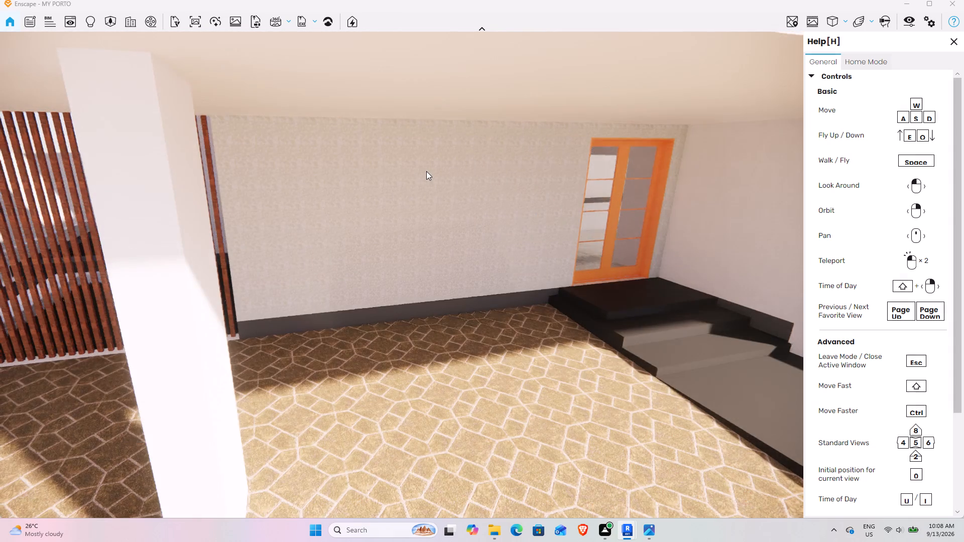
scroll(426, 172, down, 3)
right_drag(467, 369, 402, 275)
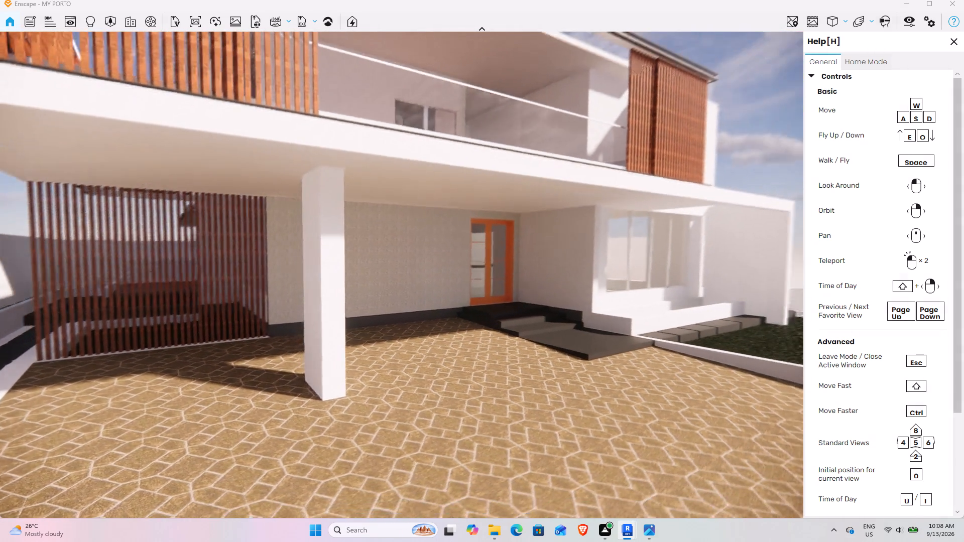
right_drag(402, 275, 402, 275)
scroll(467, 367, down, 3)
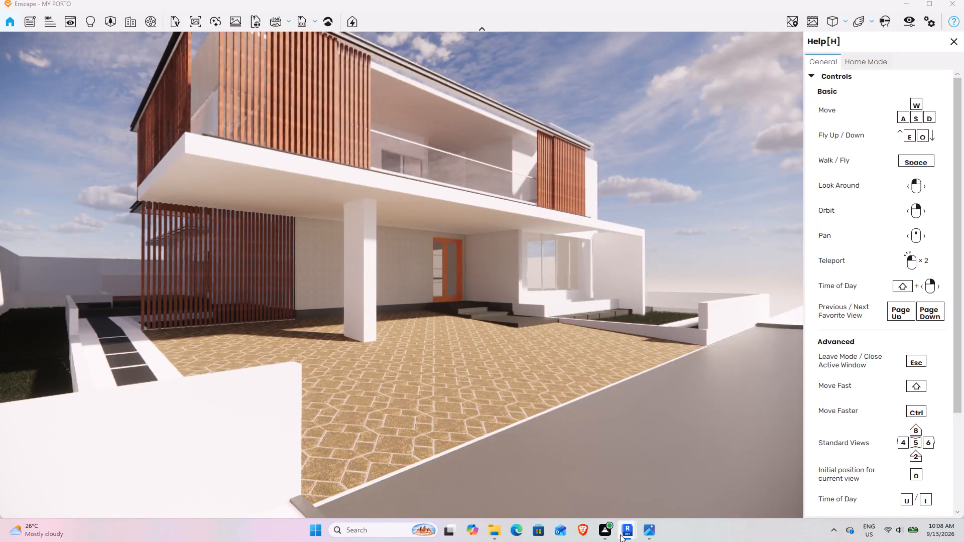
Switch back to Revit and pause the Enscape live updates.
click(583, 503)
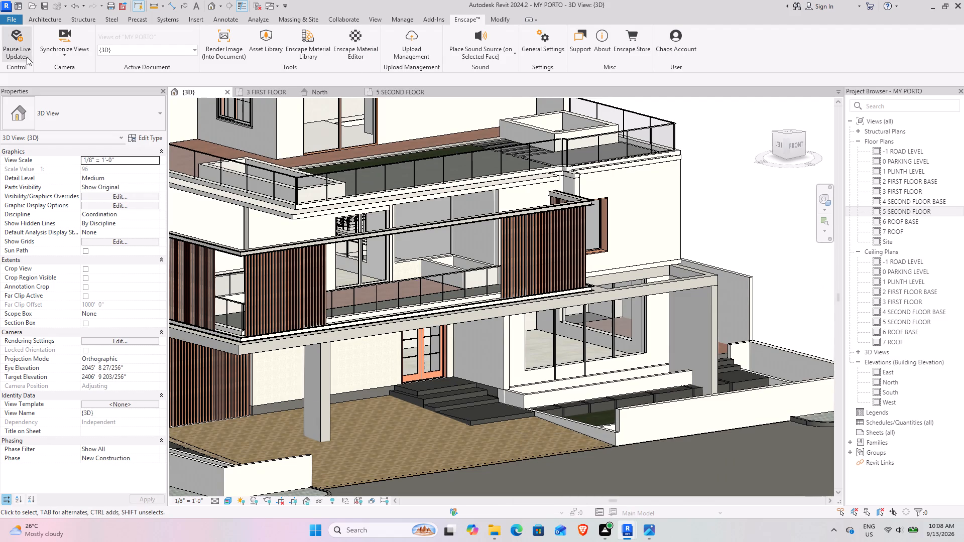
click(18, 53)
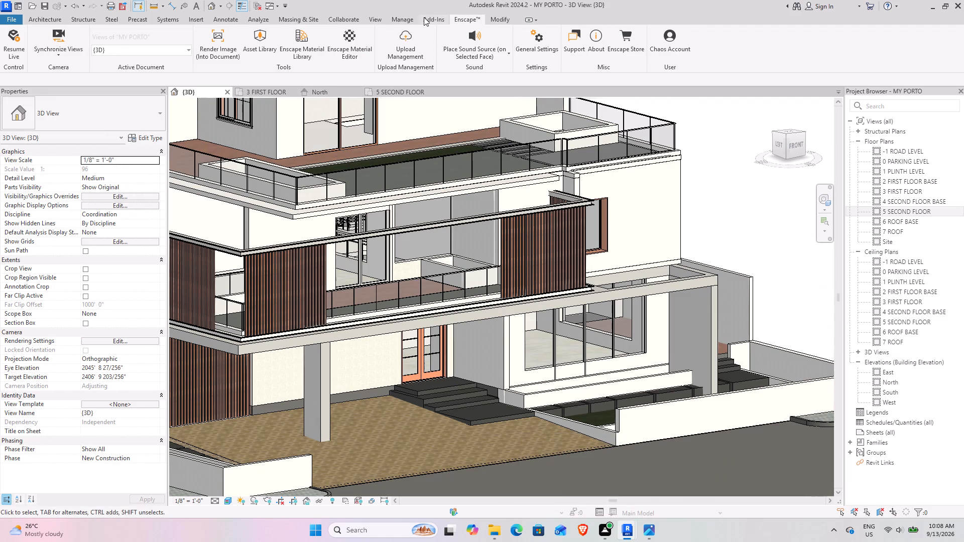
In the ex wall material's alabaster image texture, unlock the sample size aspect ratio and set the width to 5'-0".
click(411, 22)
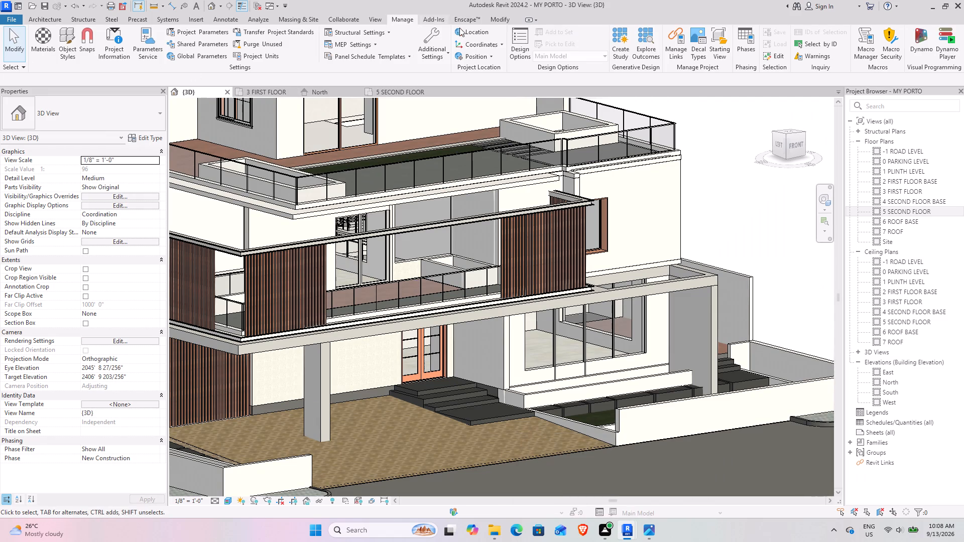
click(49, 44)
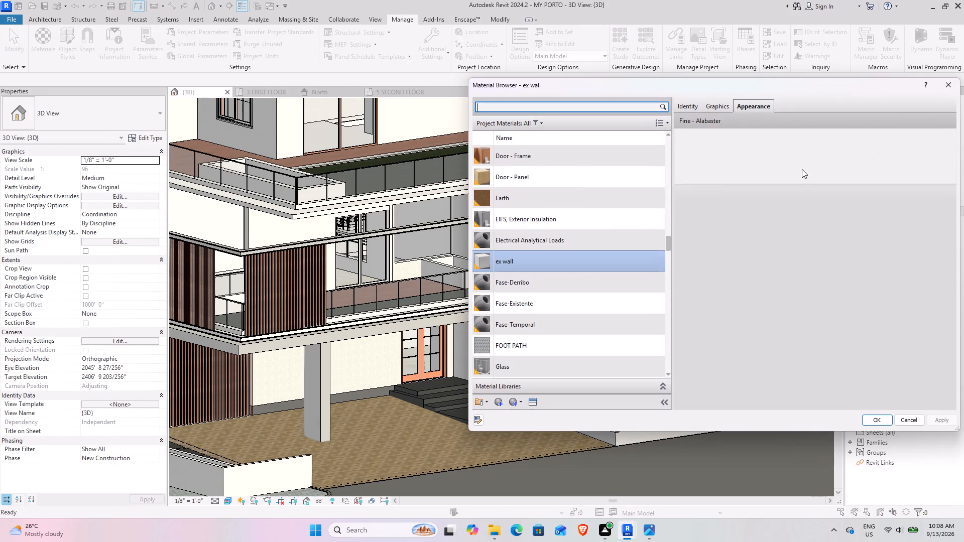
click(787, 231)
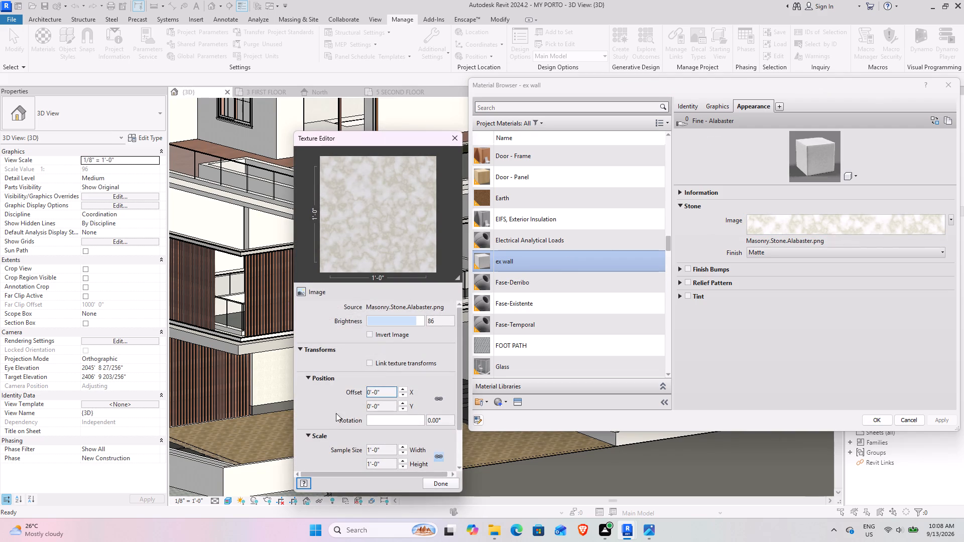
click(387, 455)
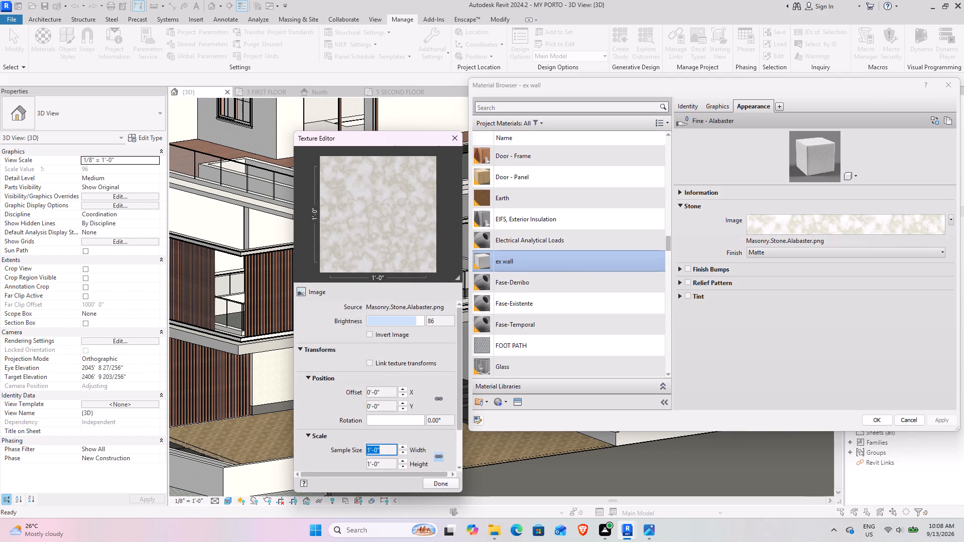
click(435, 458)
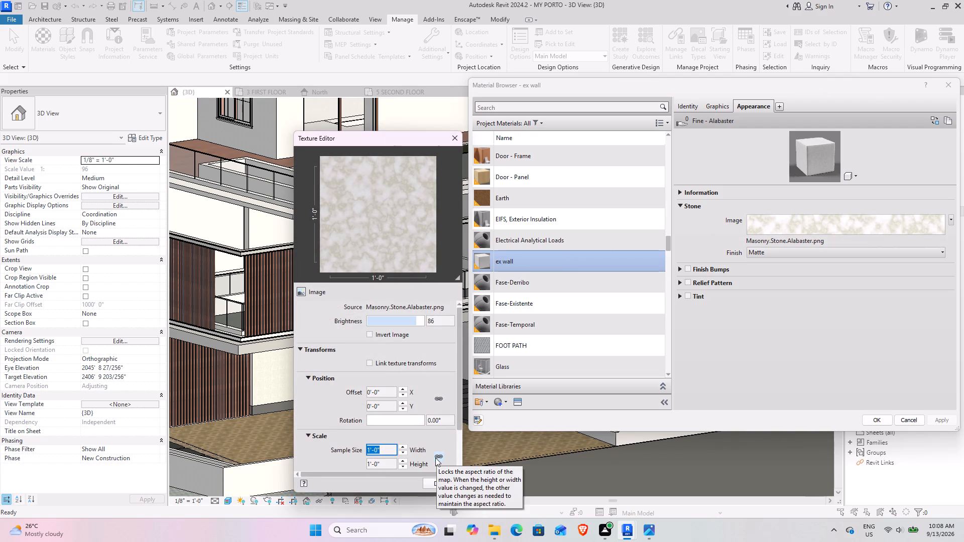
click(392, 448)
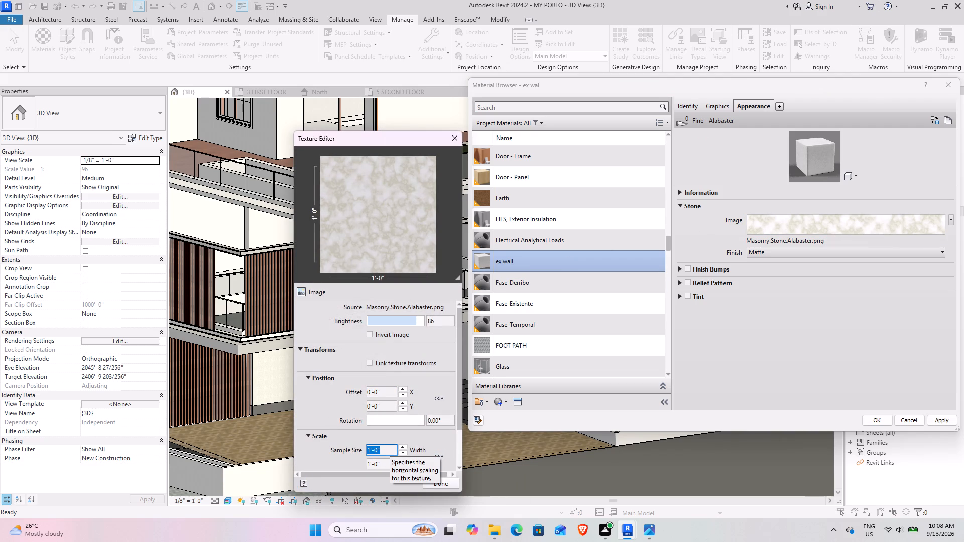
key(5)
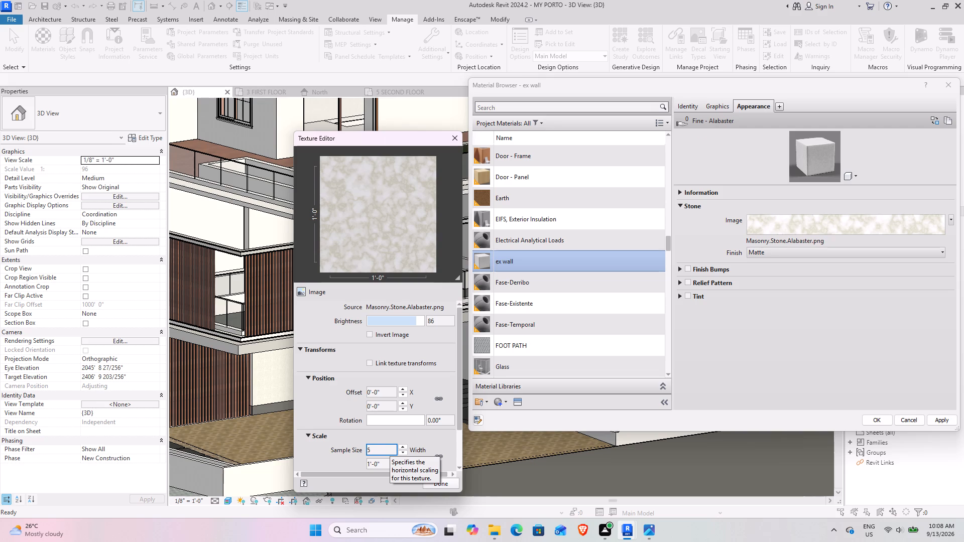
key(apostrophe)
key(Return)
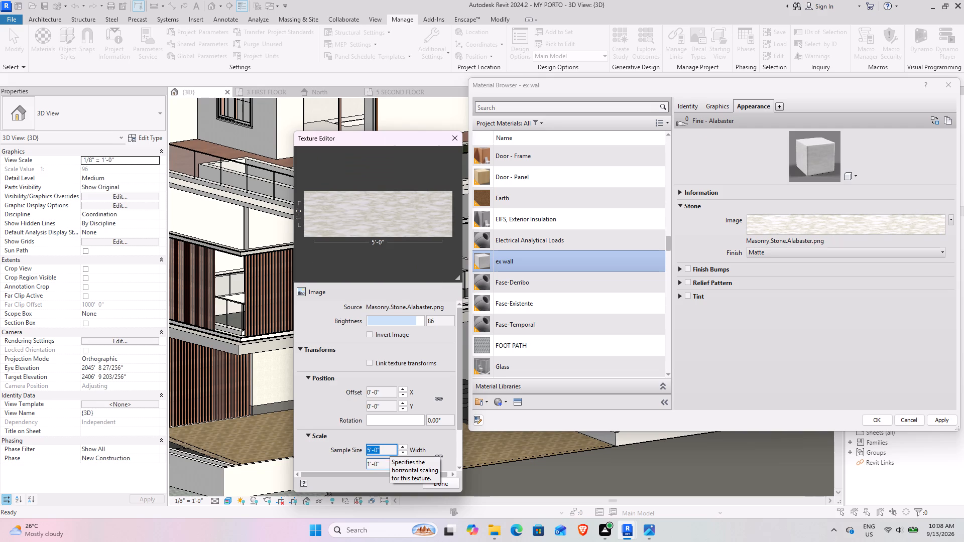
Set the alabaster texture's sample height to 8'-0" and apply the change to the ex wall material.
click(393, 469)
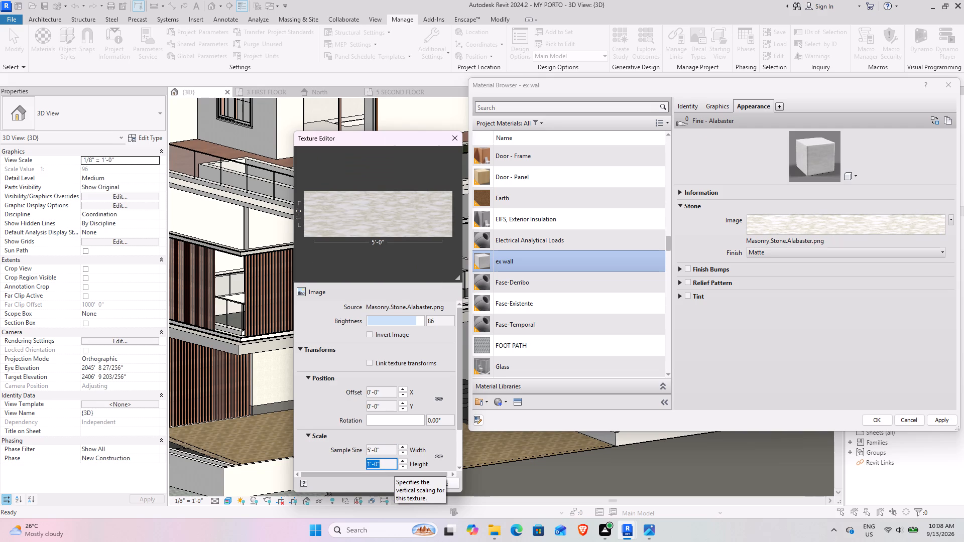
text(8')
key(Return)
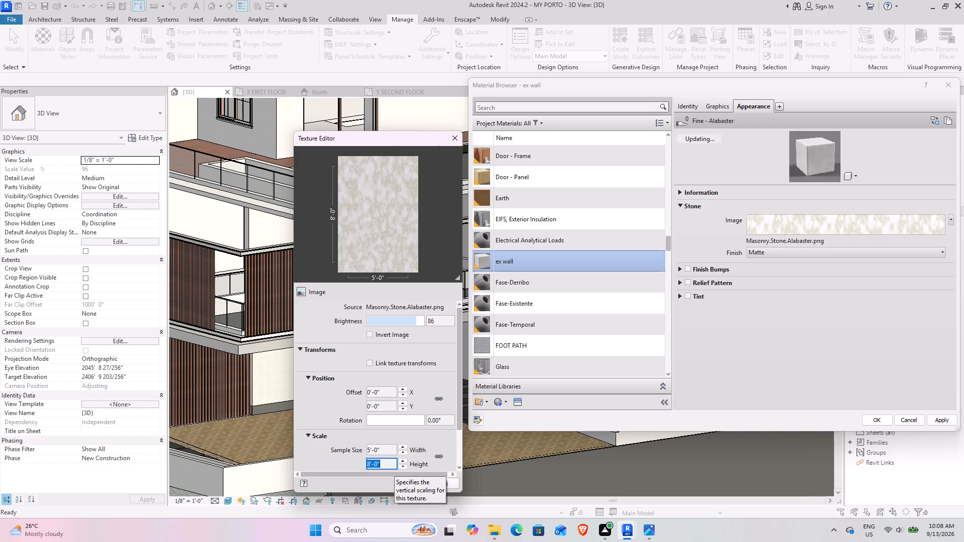
click(444, 485)
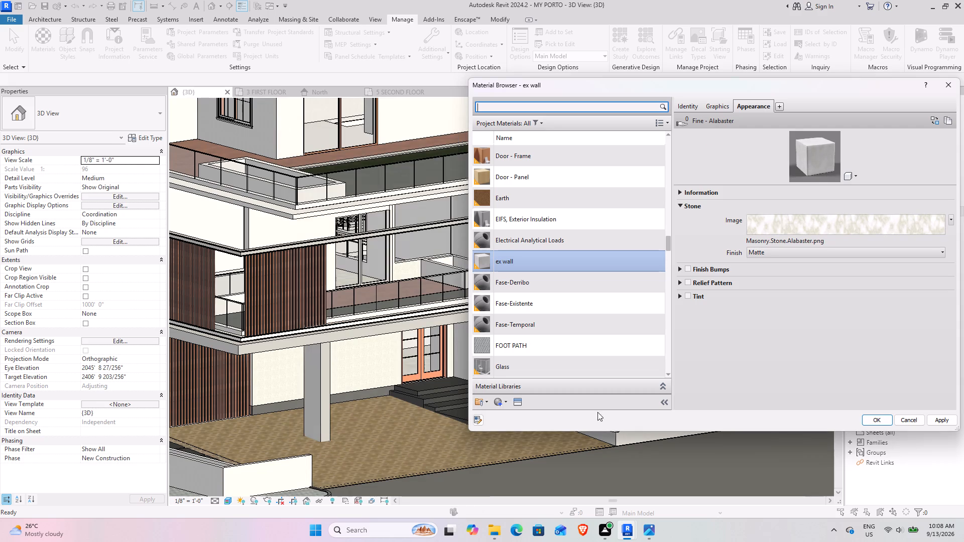
click(954, 422)
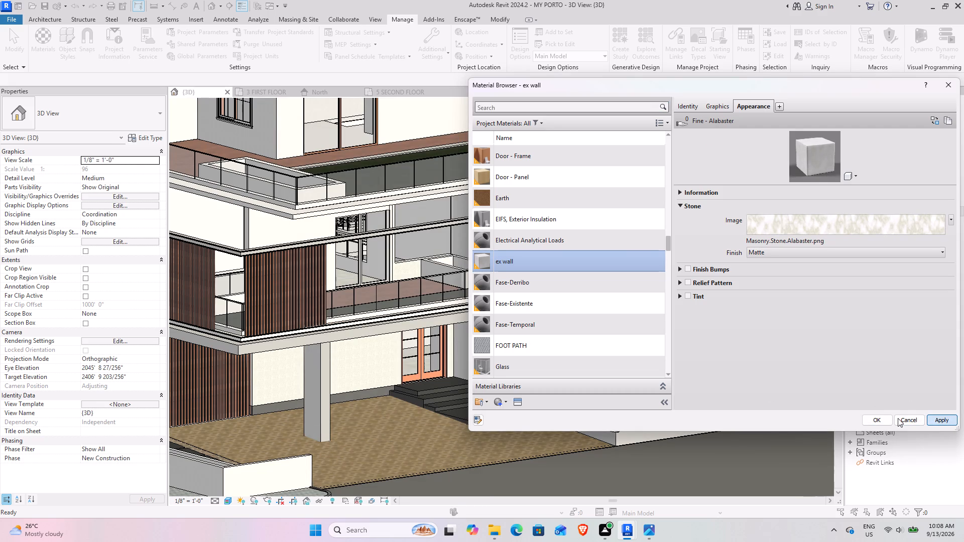
click(879, 416)
Examine the rescaled alabaster pattern on the carport entrance wall in the 3D view from several angles.
scroll(404, 424, up, 4)
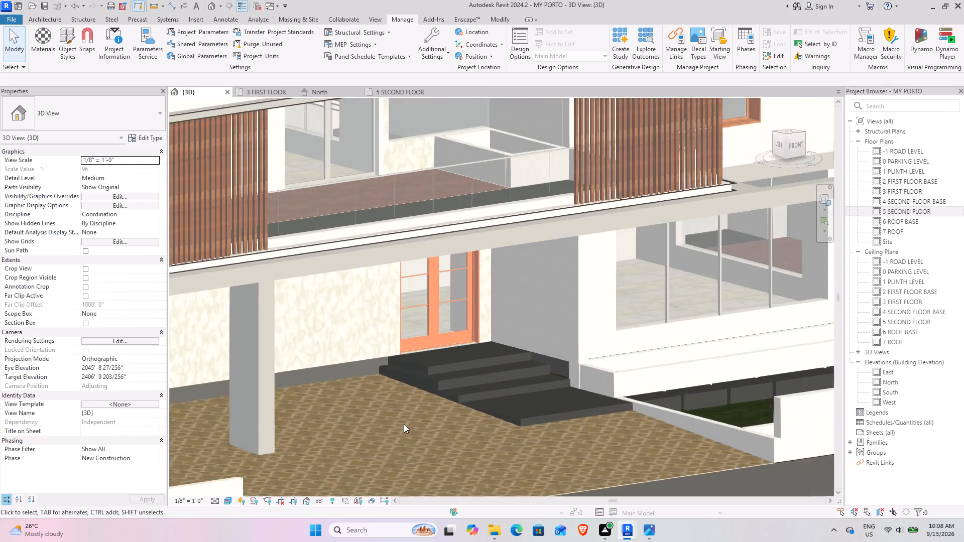
shift+middle_drag(382, 417, 379, 395)
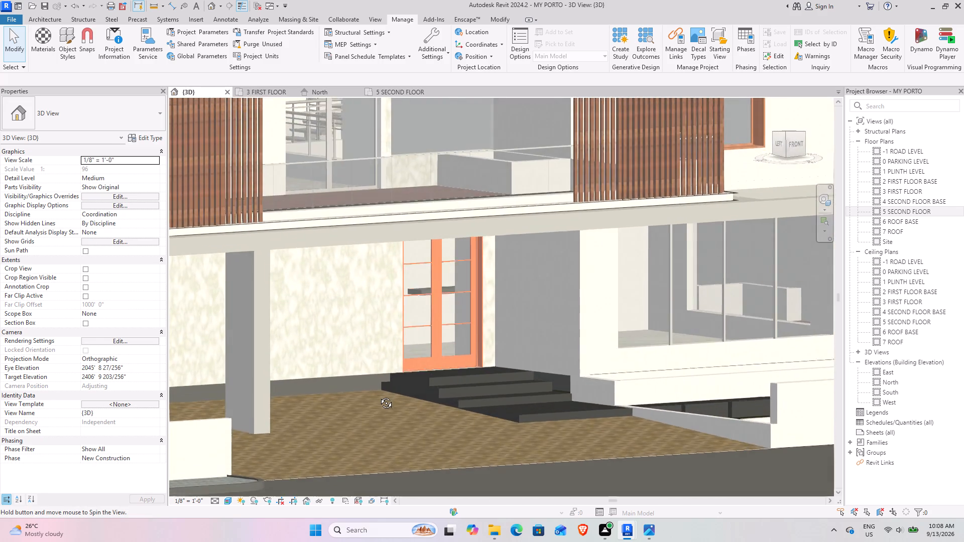
shift+middle_drag(379, 395, 388, 405)
scroll(387, 402, down, 5)
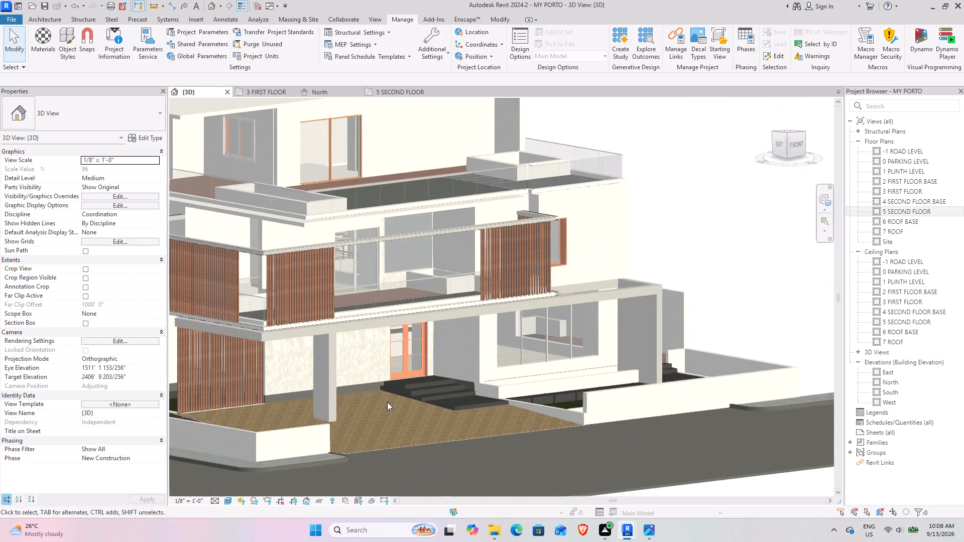
shift+middle_drag(387, 402, 364, 437)
shift+middle_drag(360, 436, 411, 436)
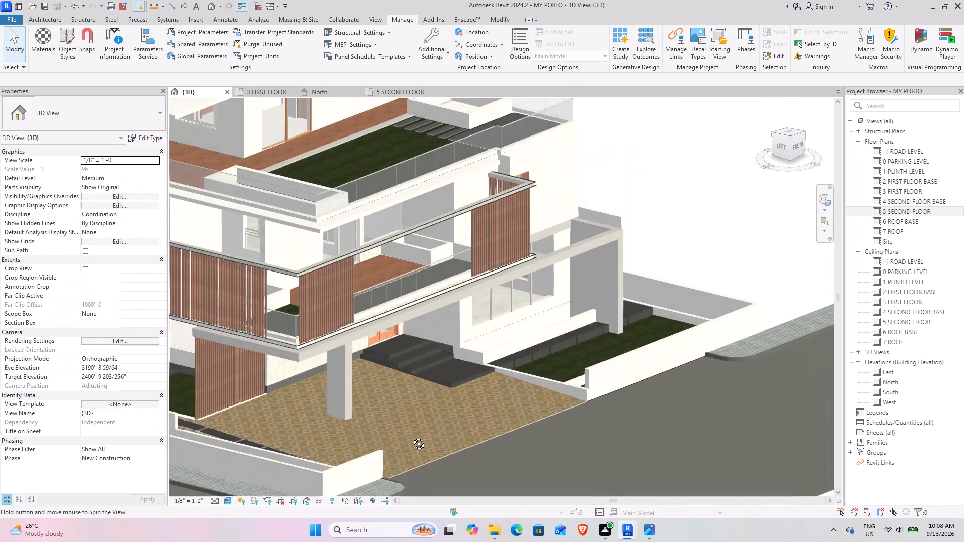
shift+middle_drag(411, 436, 344, 427)
scroll(325, 396, up, 8)
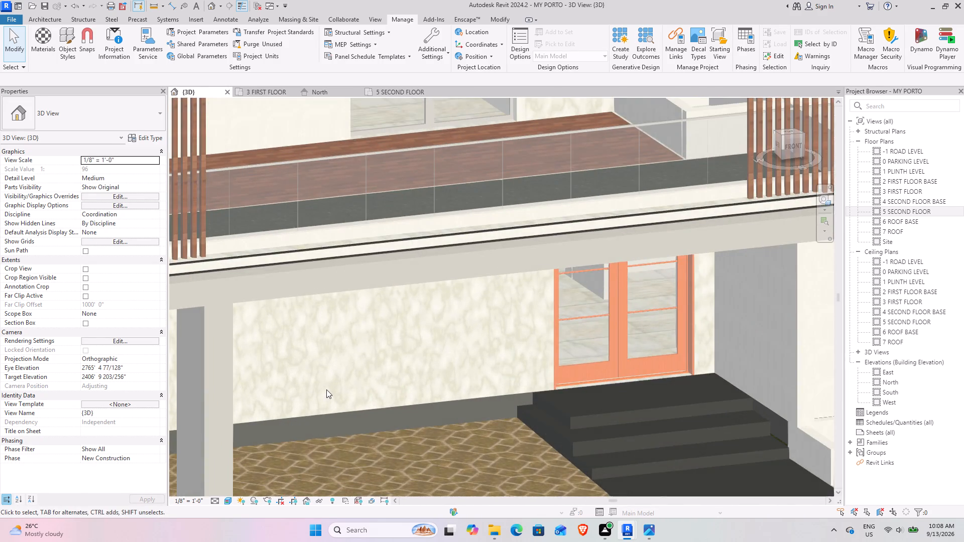
scroll(327, 389, down, 5)
shift+middle_drag(329, 394, 364, 343)
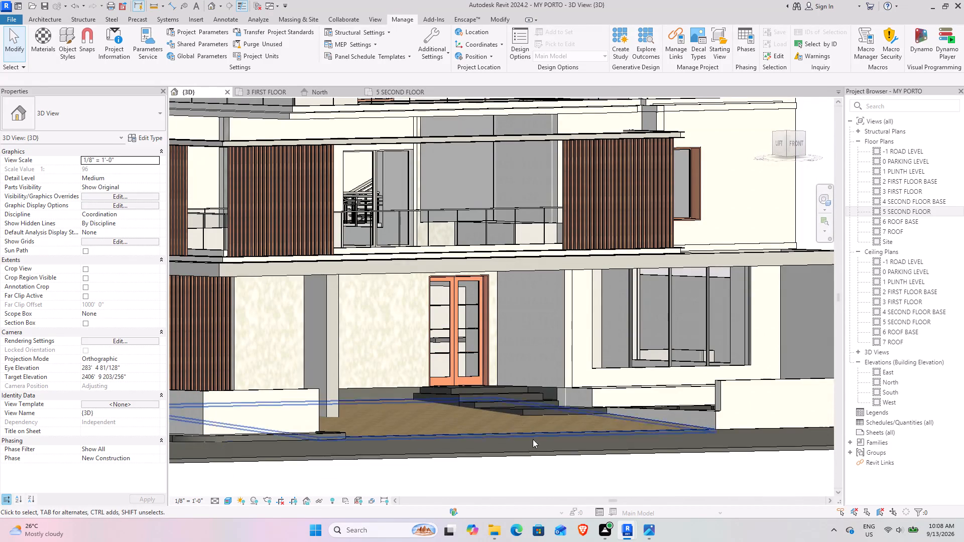
Resume the Enscape live updates and switch to the Enscape render window.
click(466, 21)
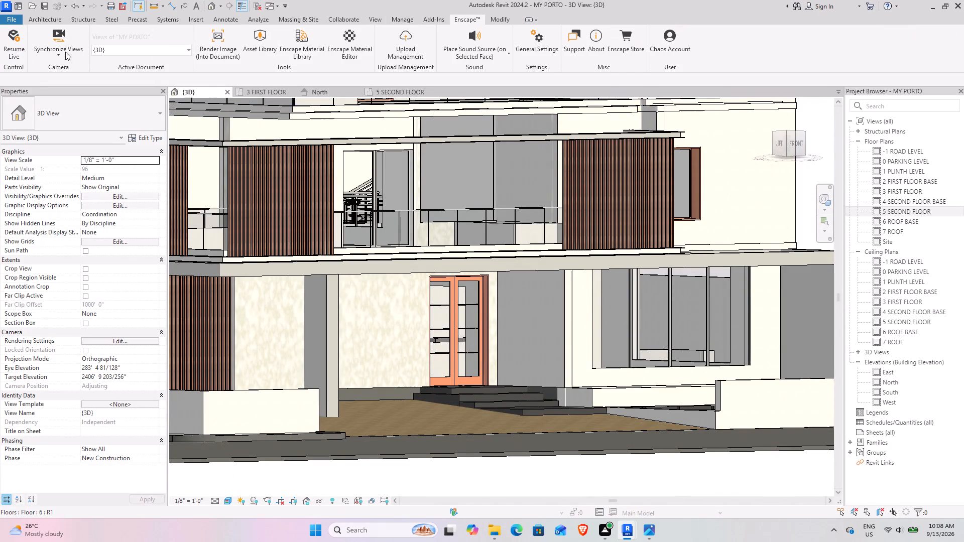
click(25, 45)
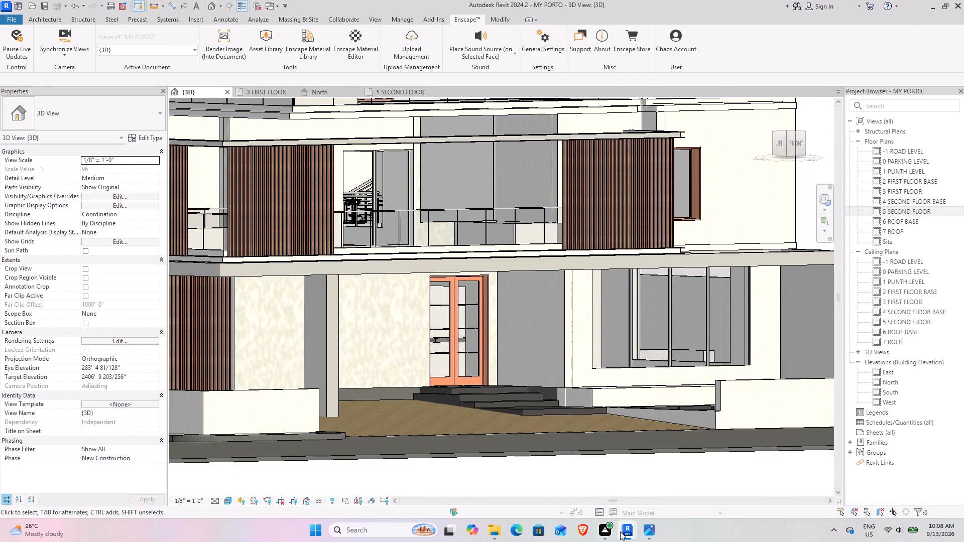
click(644, 485)
Examine the entrance wall's rescaled texture from the street, circling the front corner and moving back to see the whole house.
right_drag(366, 284, 401, 275)
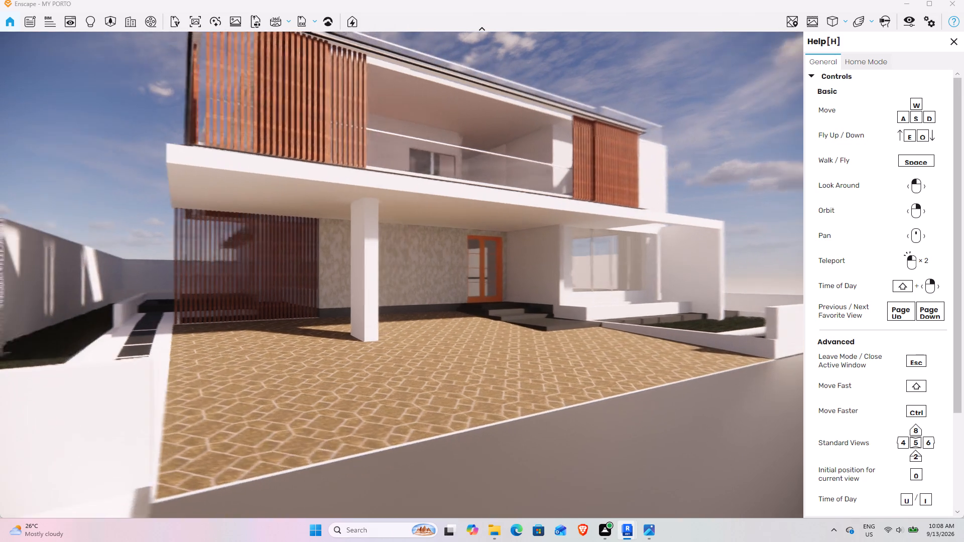
right_drag(401, 275, 402, 274)
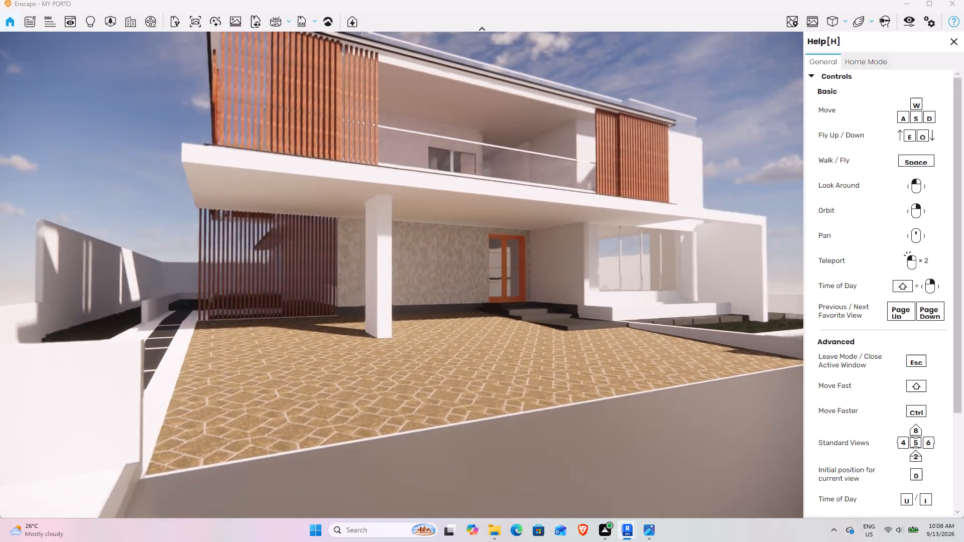
right_drag(402, 274, 402, 275)
scroll(411, 305, down, 3)
right_drag(418, 340, 404, 275)
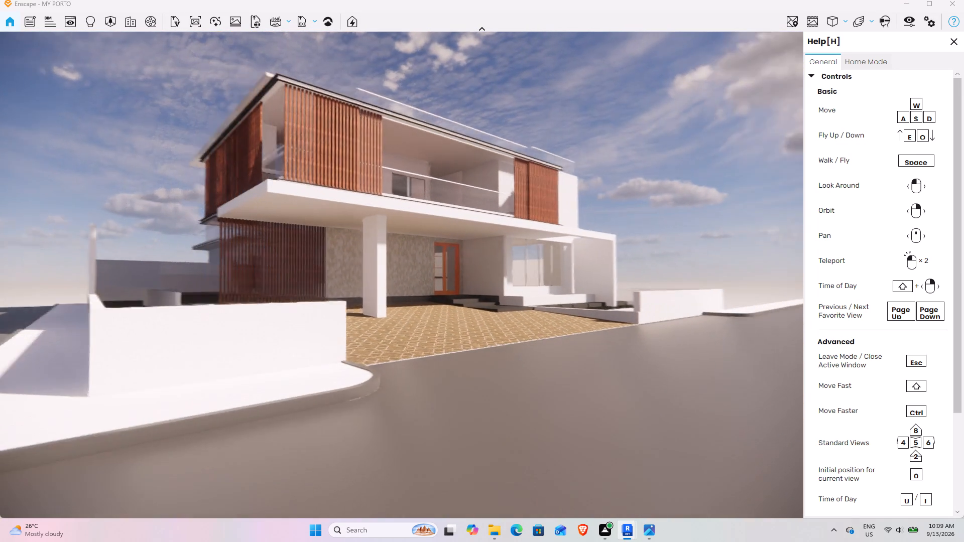
right_drag(404, 275, 402, 275)
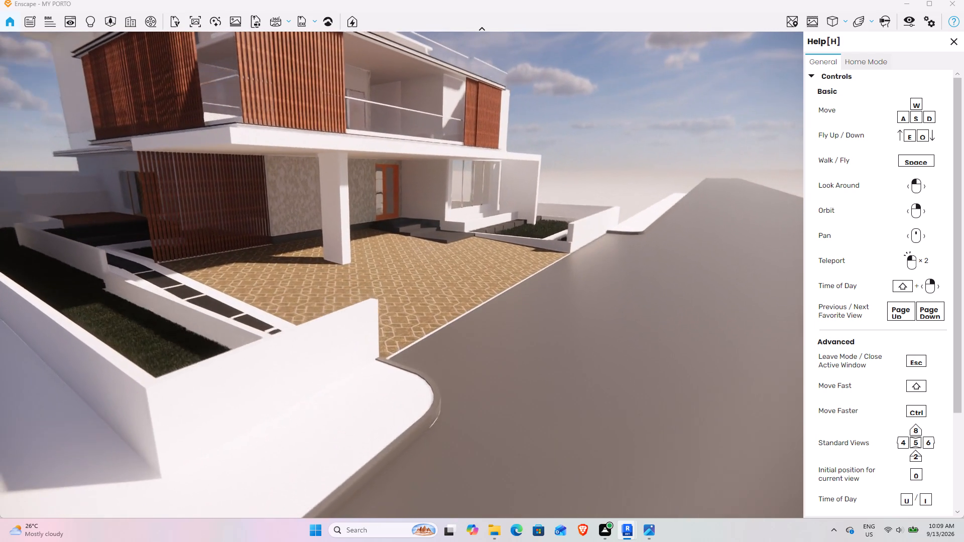
right_drag(402, 275, 407, 275)
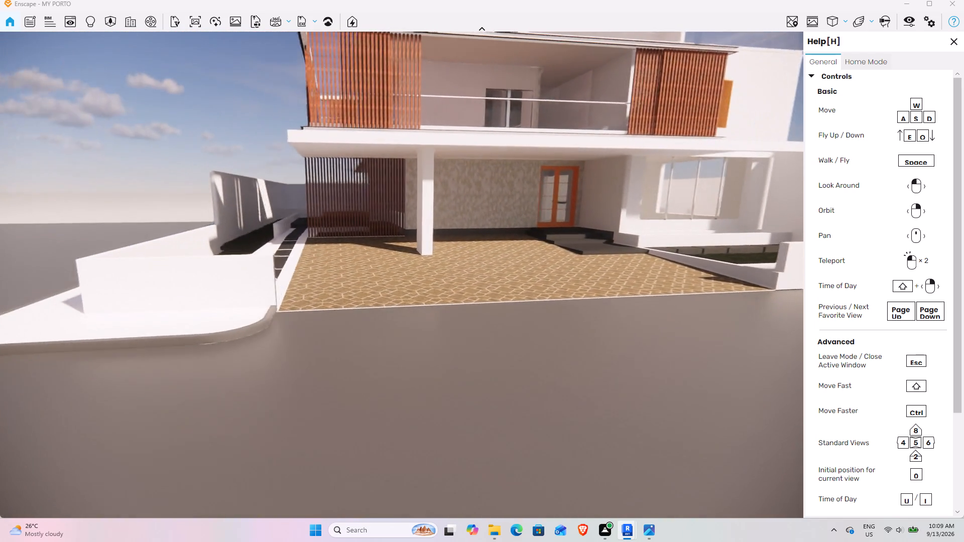
right_drag(407, 275, 399, 275)
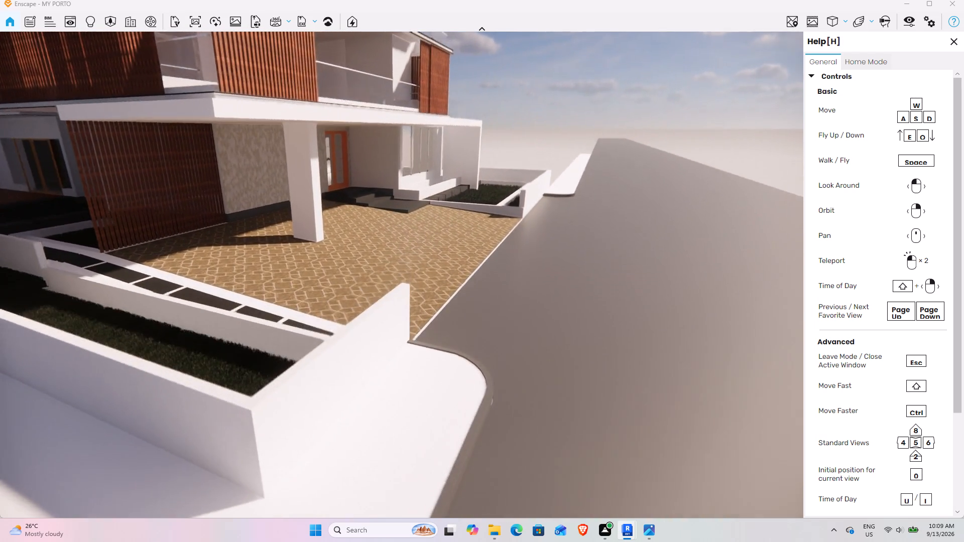
right_drag(399, 275, 402, 275)
scroll(400, 301, down, 4)
right_drag(407, 307, 401, 275)
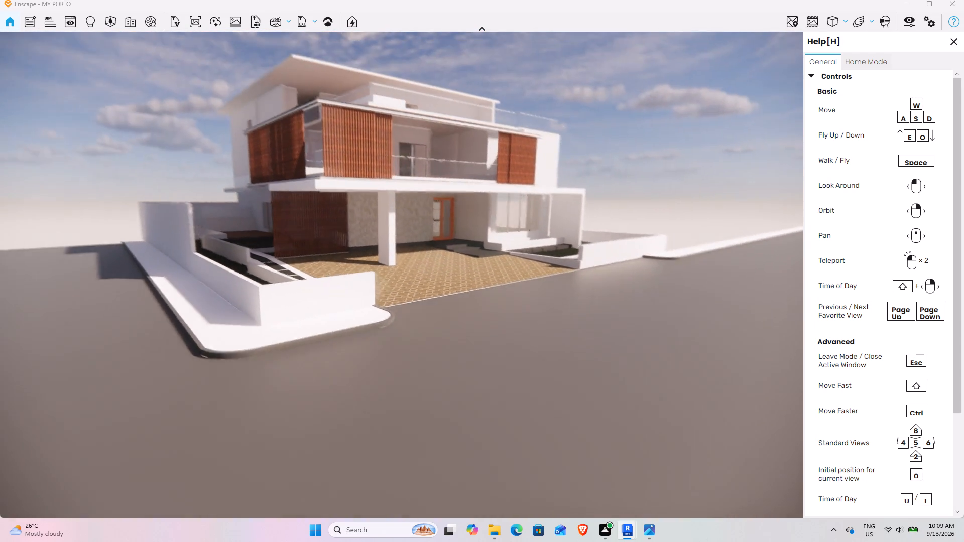
right_drag(401, 275, 402, 275)
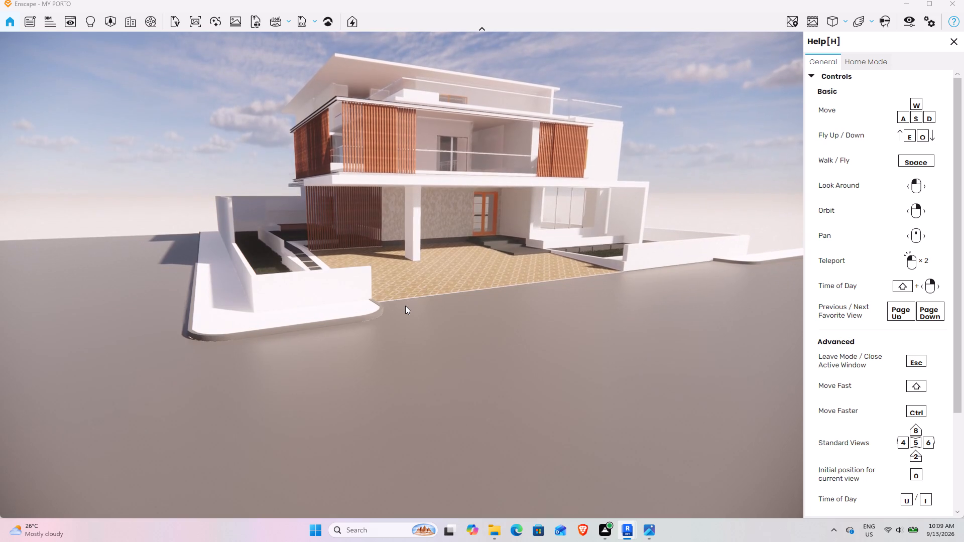
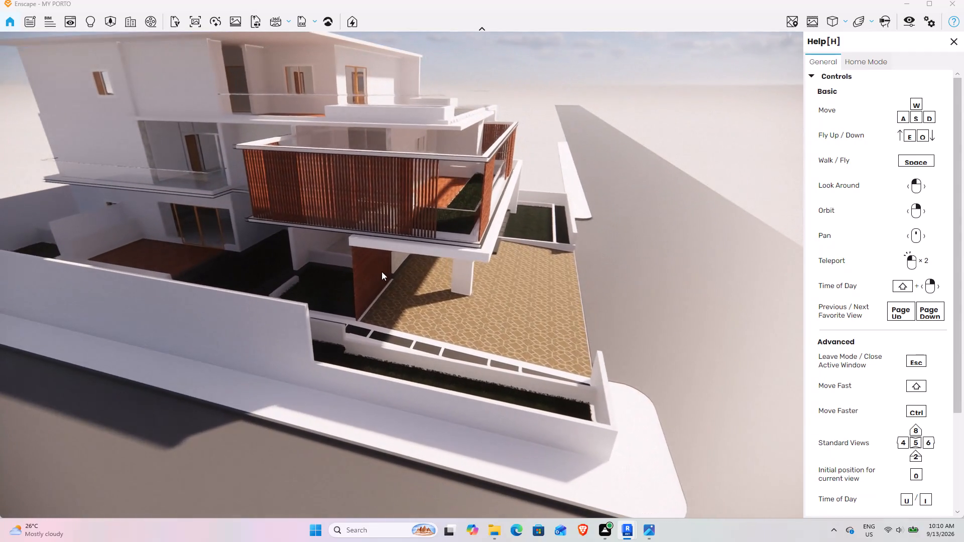
Examine the house's front and carport corner in the render, circling from a raised side view to street level.
right_drag(509, 320, 400, 275)
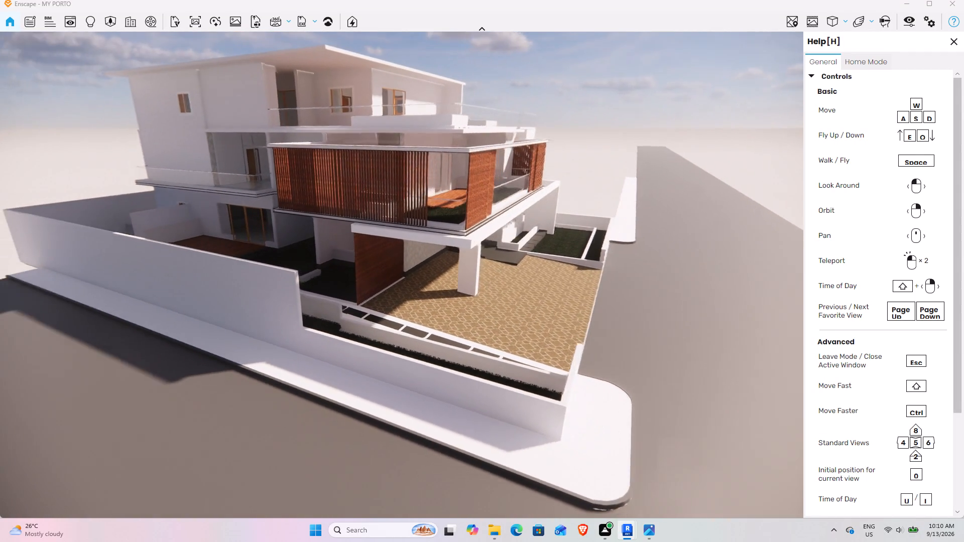
right_drag(400, 275, 402, 276)
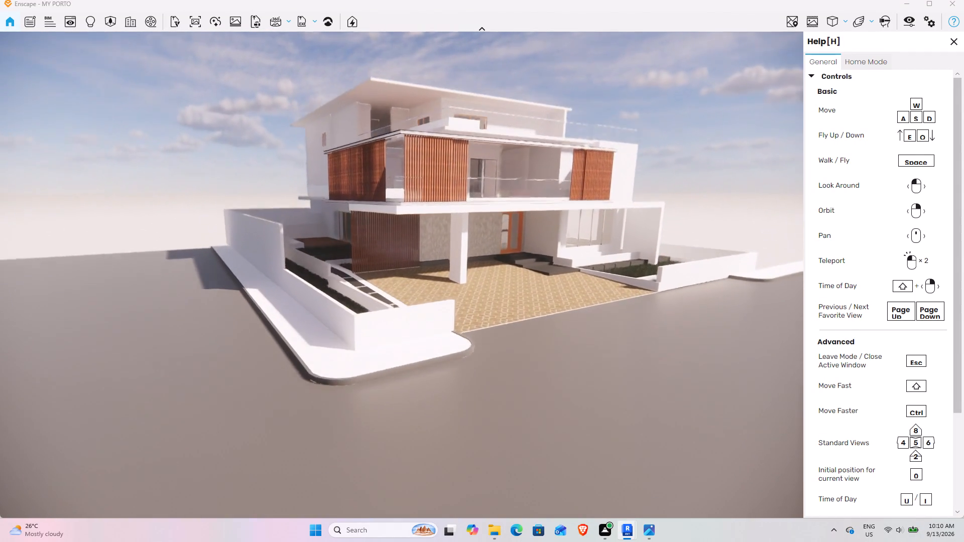
right_drag(402, 276, 402, 275)
right_drag(452, 323, 399, 275)
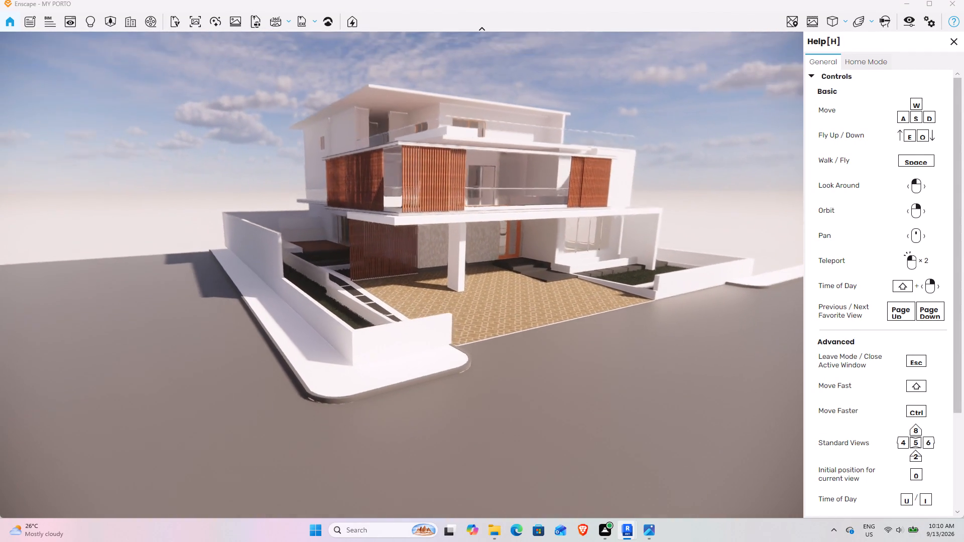
right_drag(399, 275, 402, 275)
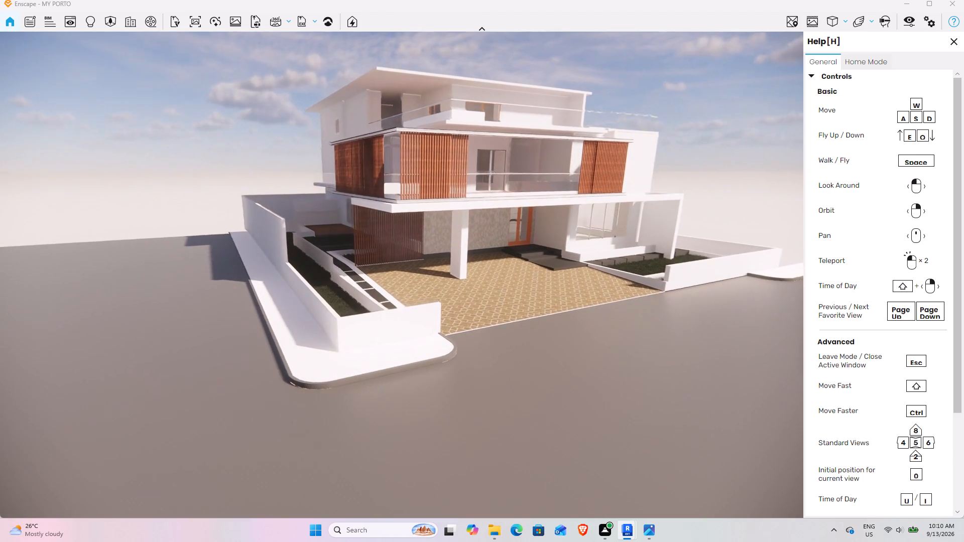
right_drag(402, 275, 403, 276)
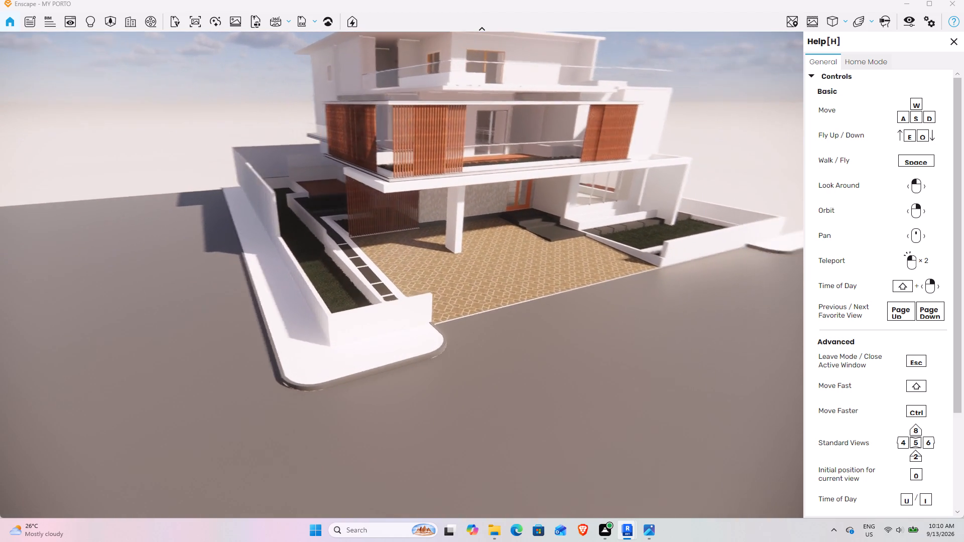
right_drag(403, 276, 402, 275)
Examine the carport paving, the slatted screen and the textured entrance wall up close from the front boundary corner.
scroll(281, 224, up, 4)
scroll(228, 247, up, 4)
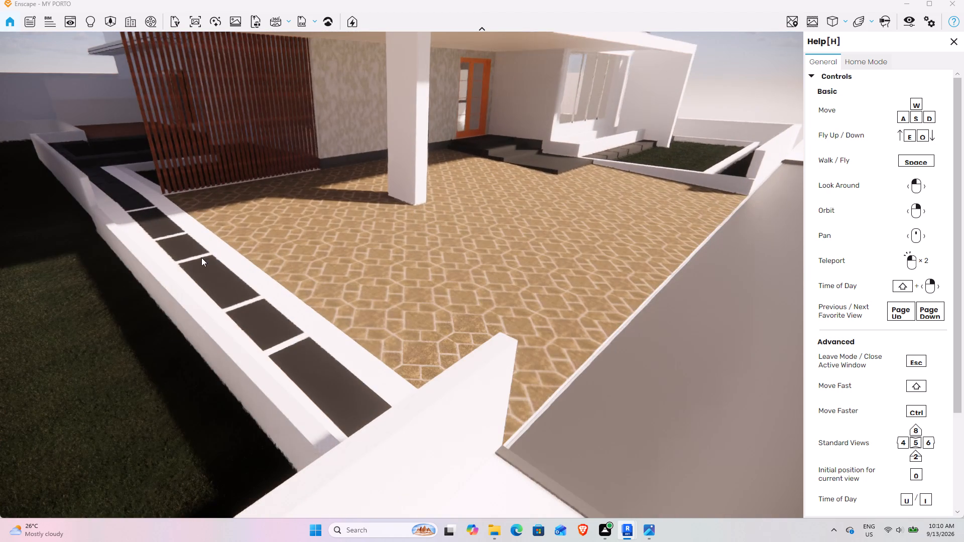
right_drag(252, 289, 403, 276)
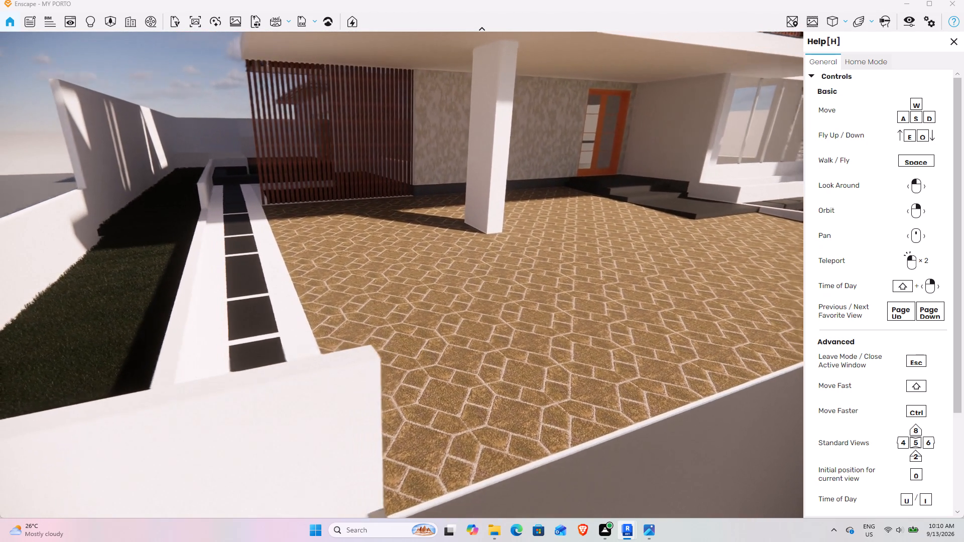
right_drag(403, 276, 402, 275)
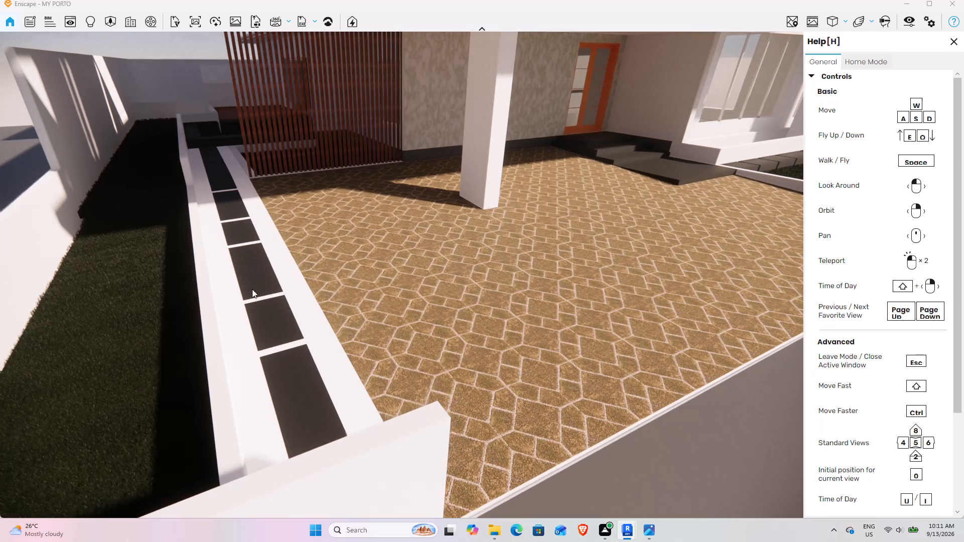
scroll(275, 244, down, 3)
right_drag(321, 349, 399, 274)
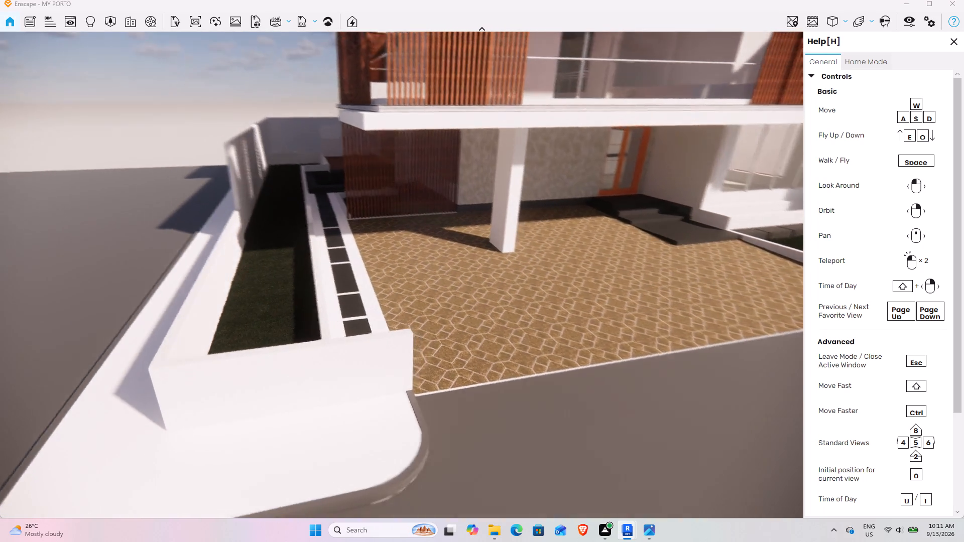
right_drag(399, 274, 402, 275)
scroll(473, 339, down, 8)
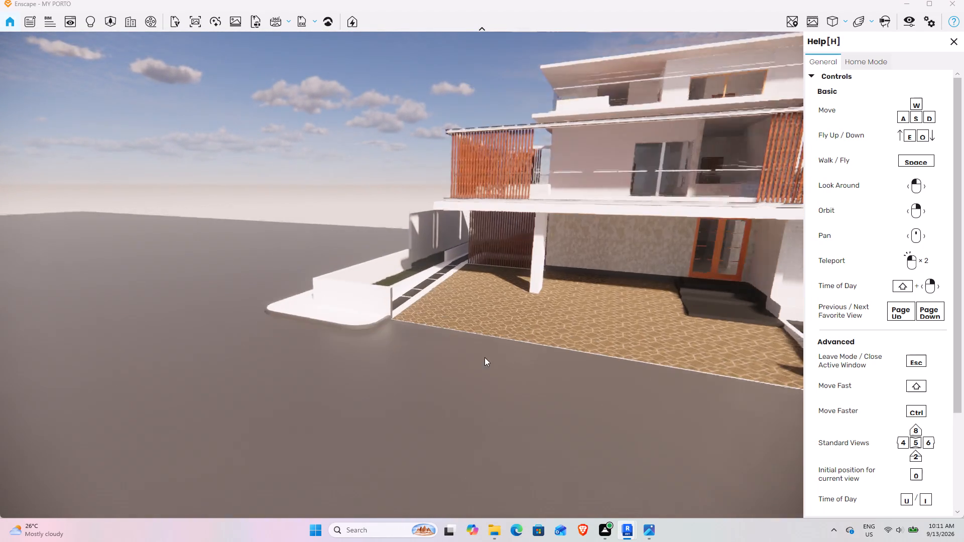
Examine the whole house from above the street, circling over the terraces, balcony screens, carport and side gardens.
right_drag(526, 375, 402, 275)
scroll(443, 206, down, 8)
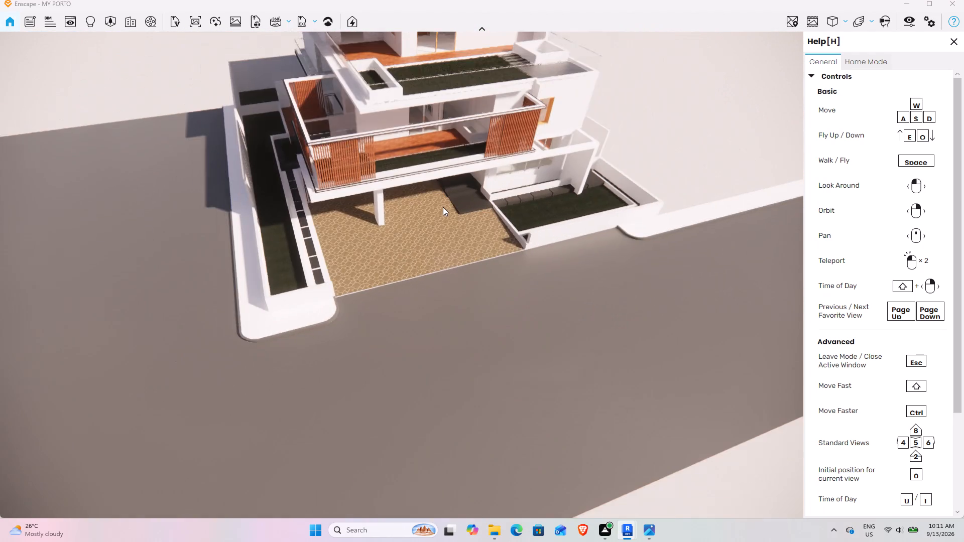
right_drag(435, 175, 403, 273)
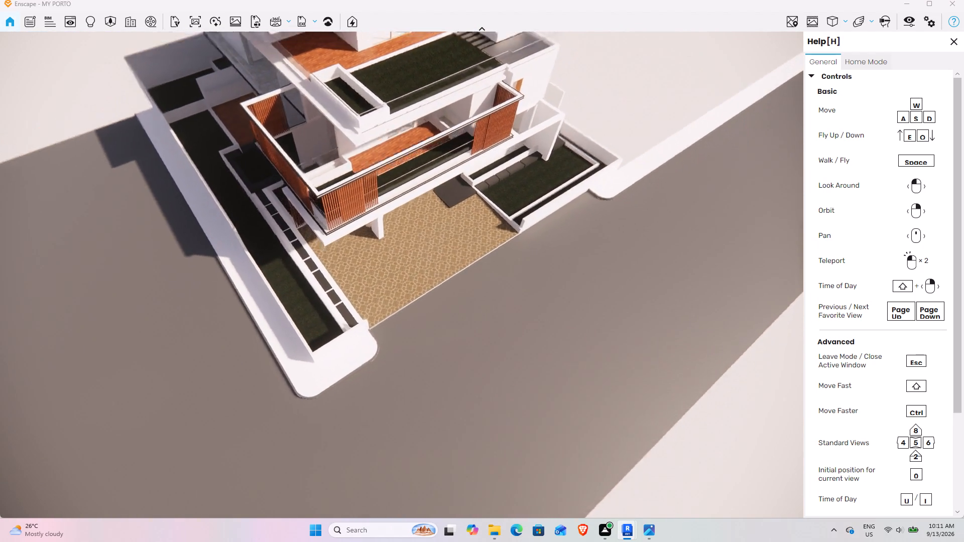
right_drag(403, 273, 402, 275)
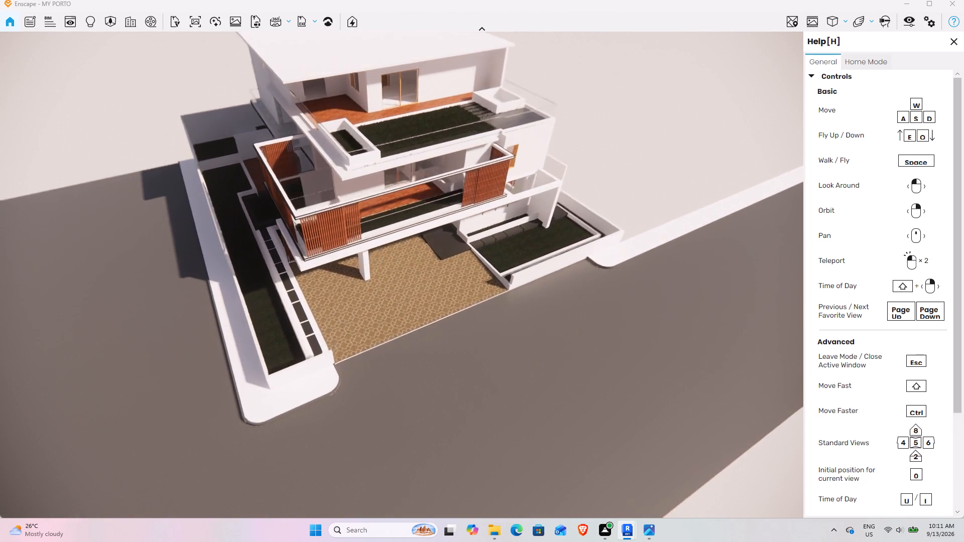
right_drag(402, 275, 402, 276)
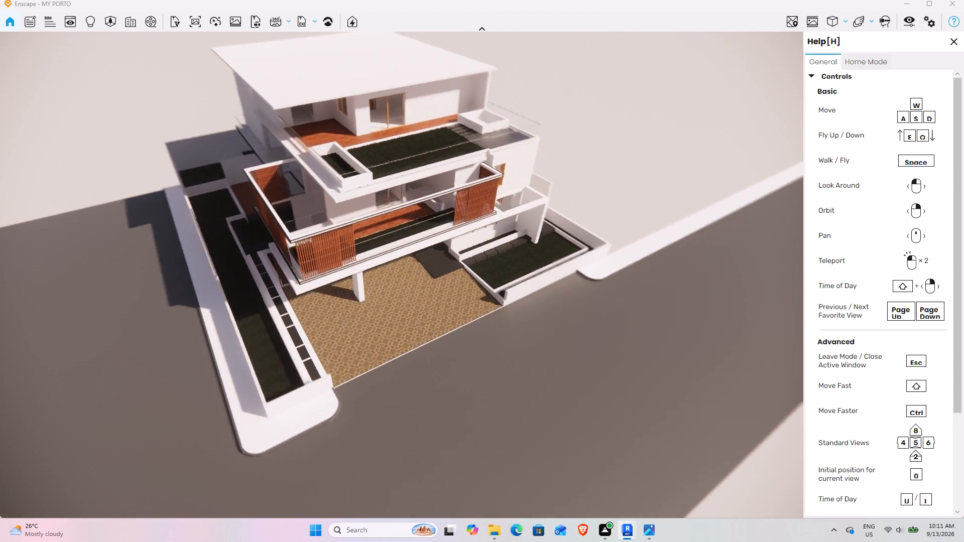
right_drag(402, 276, 402, 274)
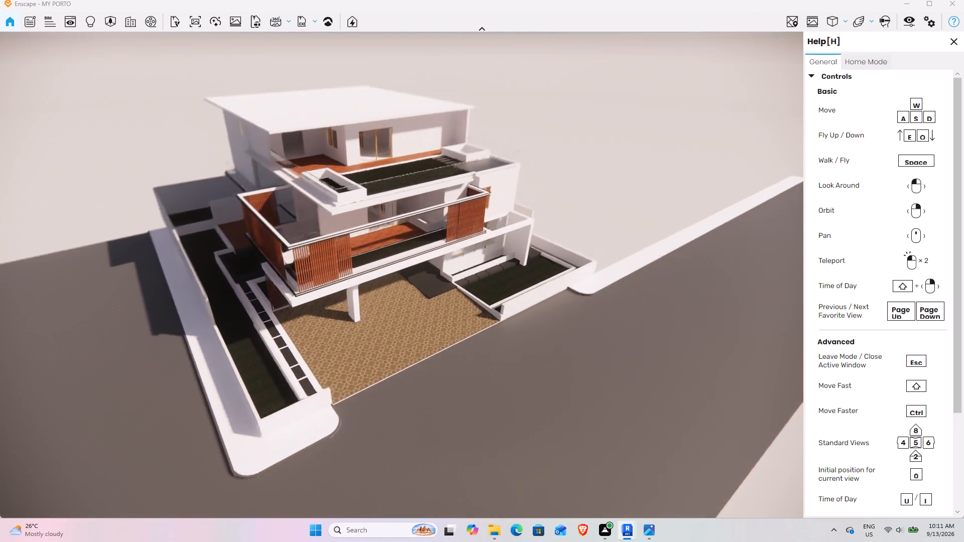
right_drag(402, 274, 402, 275)
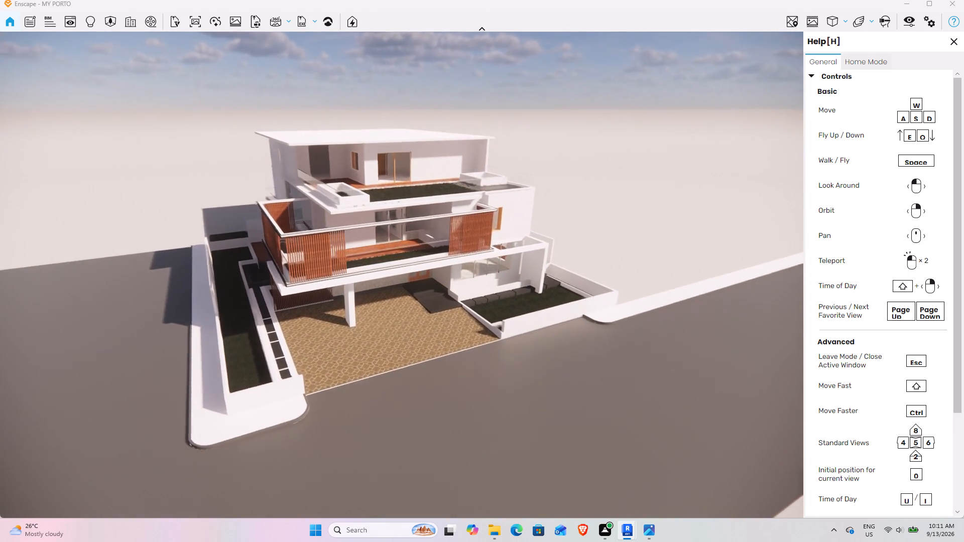
right_drag(402, 275, 402, 275)
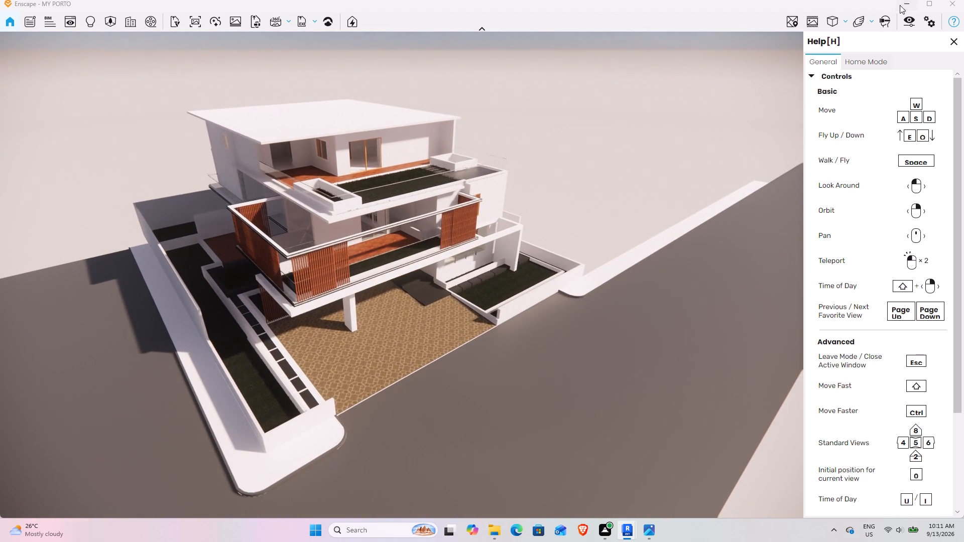
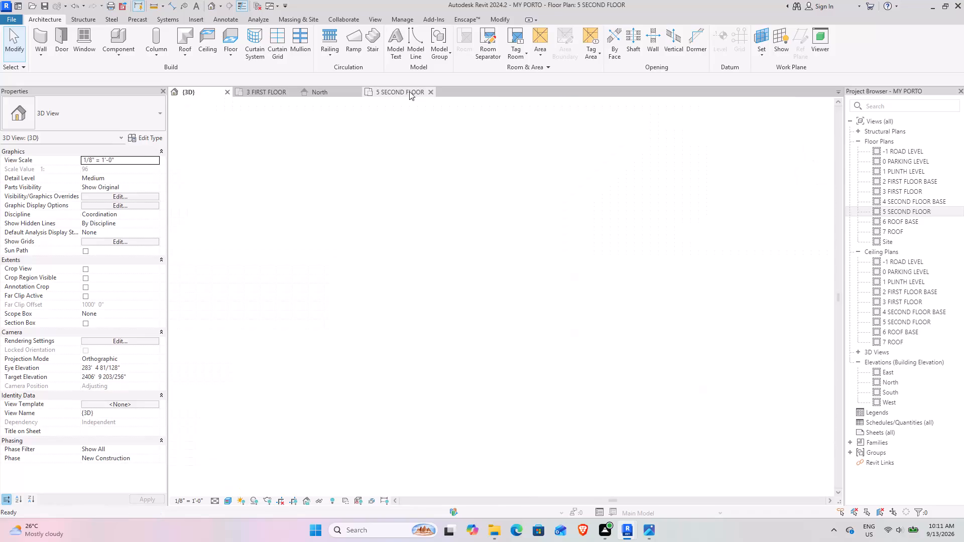
Start a floor on the 5 SECOND FLOOR level using type 4" with a height offset of 3' 6".
scroll(506, 206, down, 6)
middle_drag(441, 211, 467, 256)
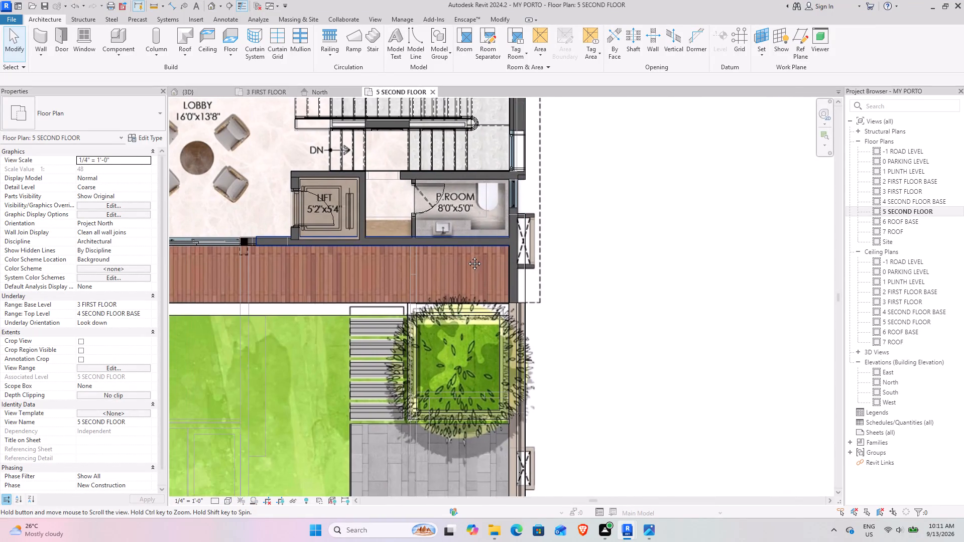
middle_drag(467, 256, 479, 278)
middle_drag(410, 234, 468, 319)
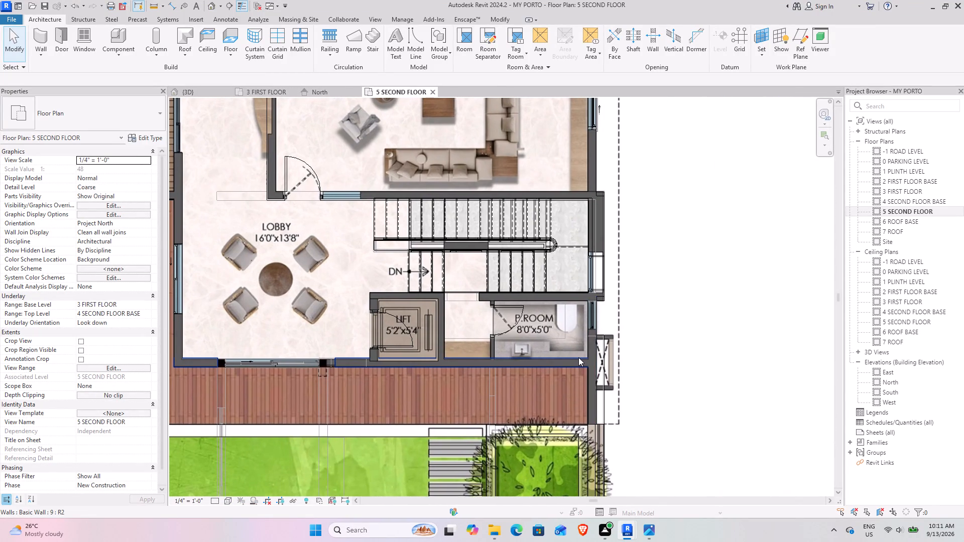
scroll(511, 329, up, 3)
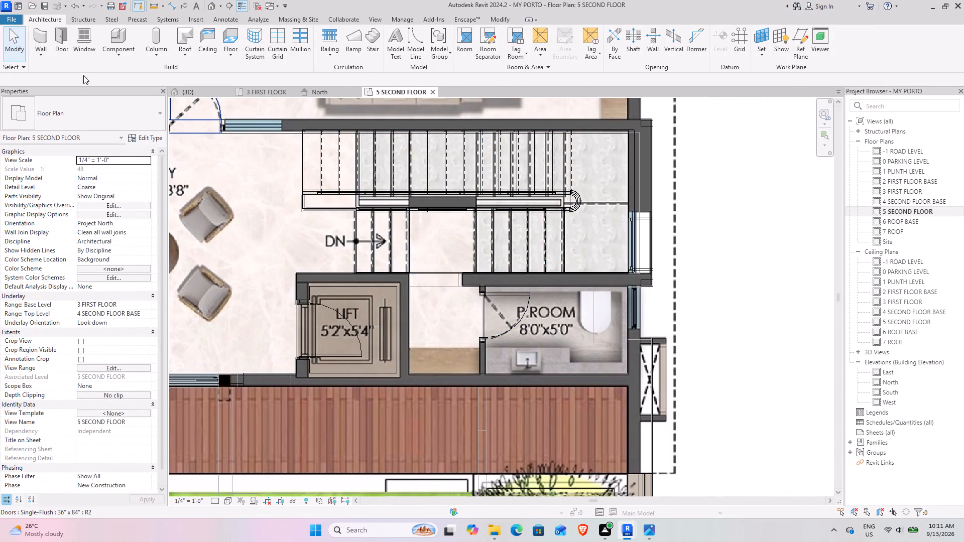
click(230, 33)
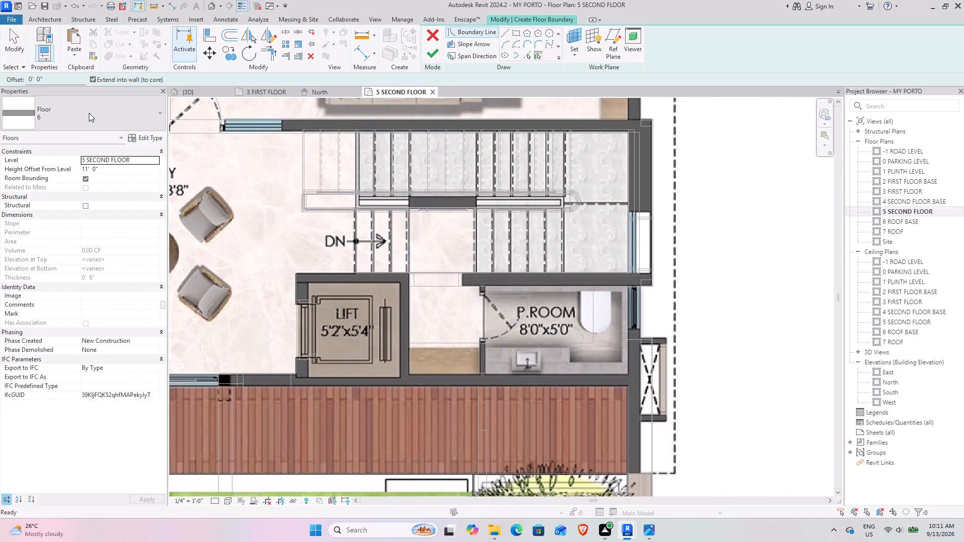
click(89, 113)
scroll(32, 209, up, 2)
click(33, 186)
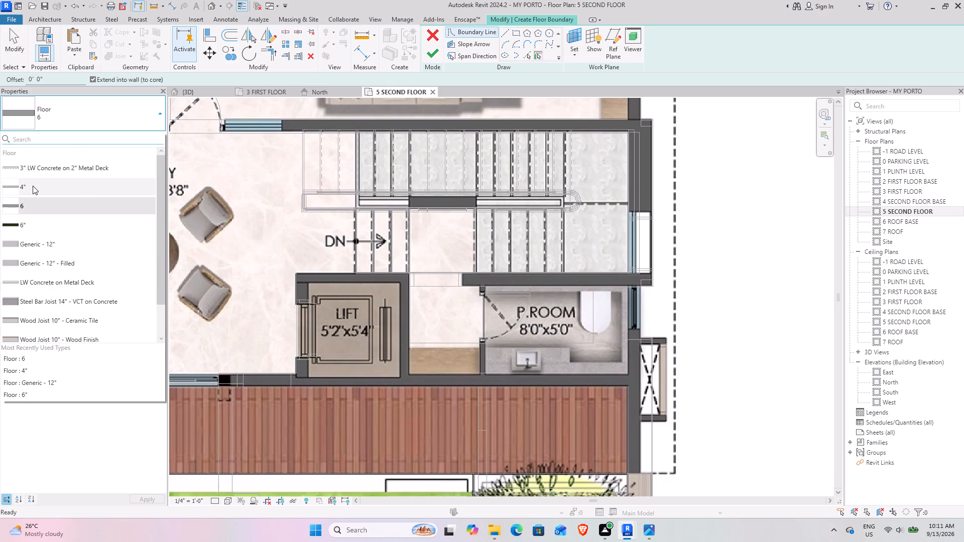
click(133, 173)
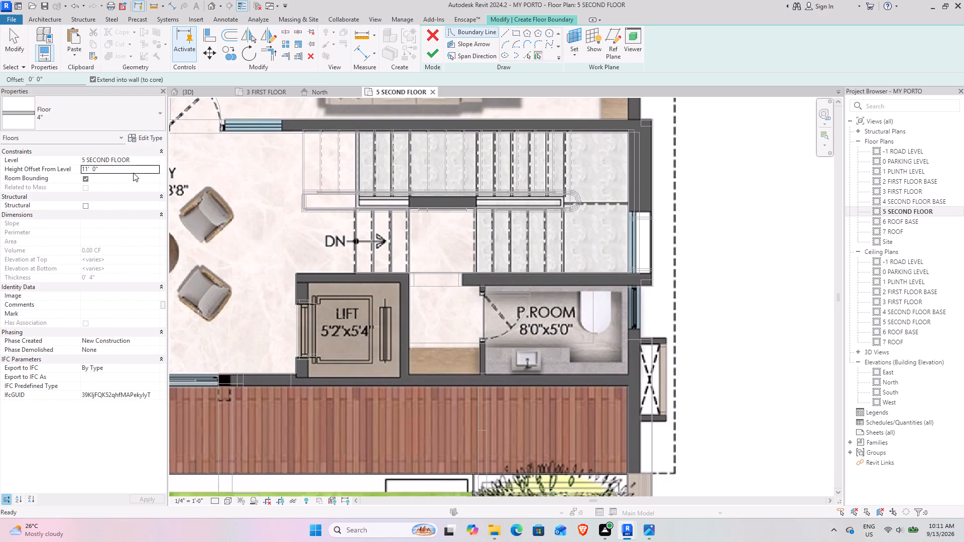
text(3')
key(6)
key(Return)
Sketch a stepped floor boundary over the P.ROOM basin counter and its ledge about 8" deep reaching the exterior wall, trimming the shared edge.
scroll(568, 323, up, 4)
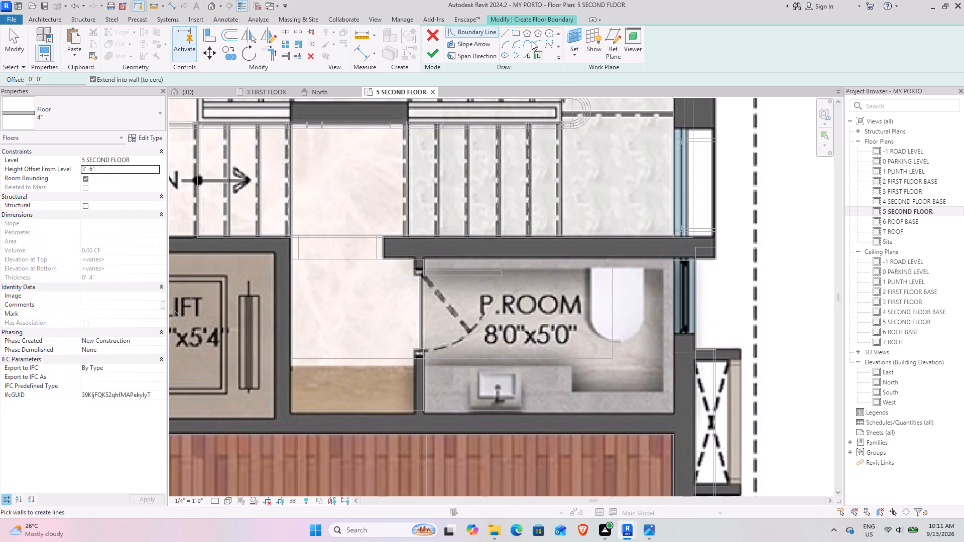
click(520, 33)
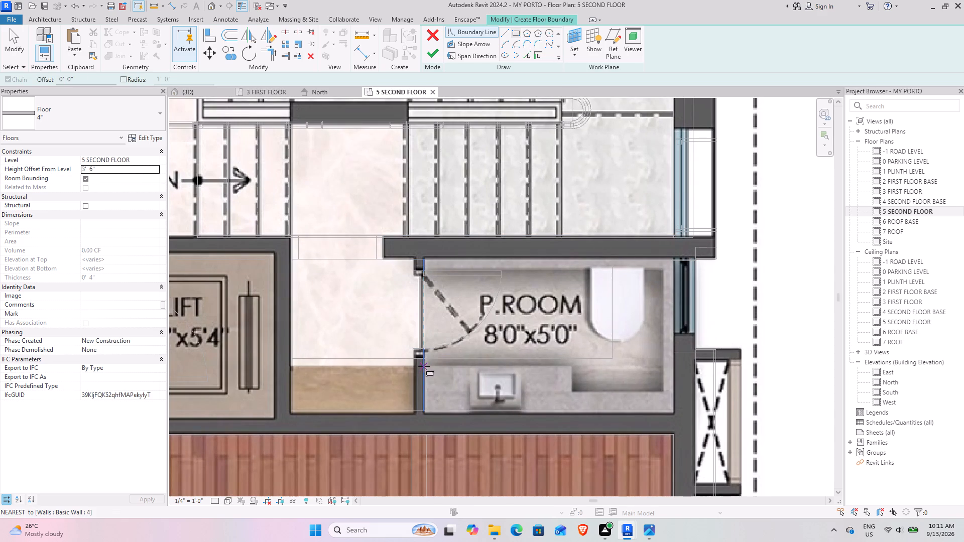
click(424, 368)
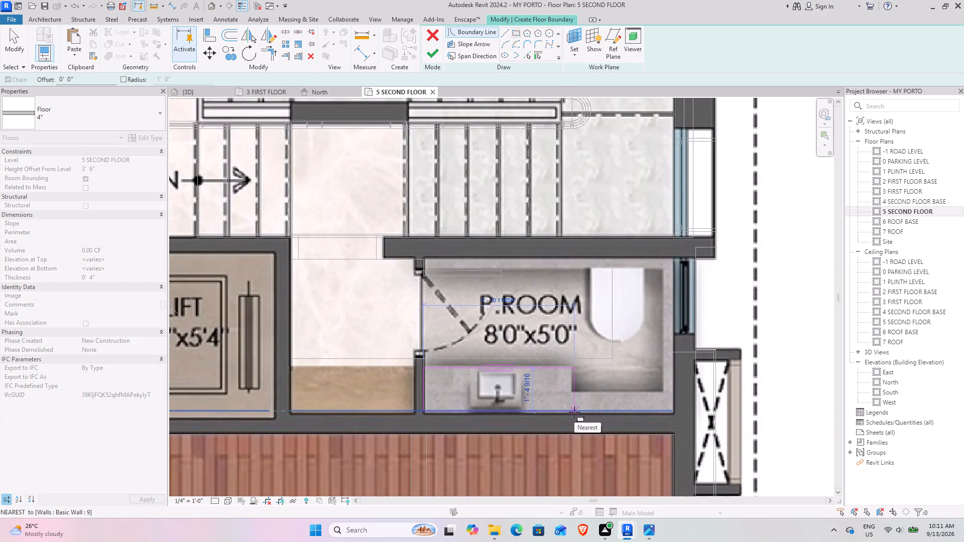
click(572, 412)
click(503, 35)
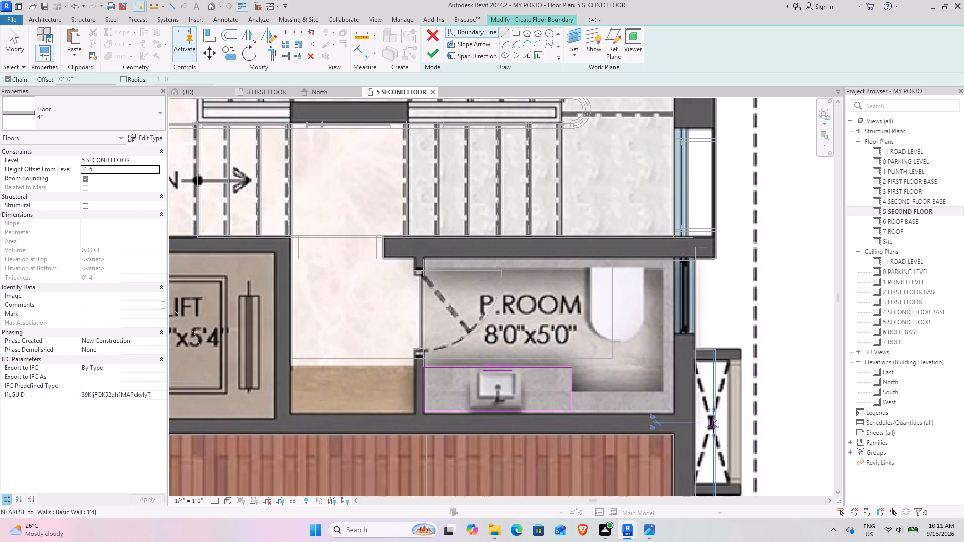
click(571, 411)
click(676, 409)
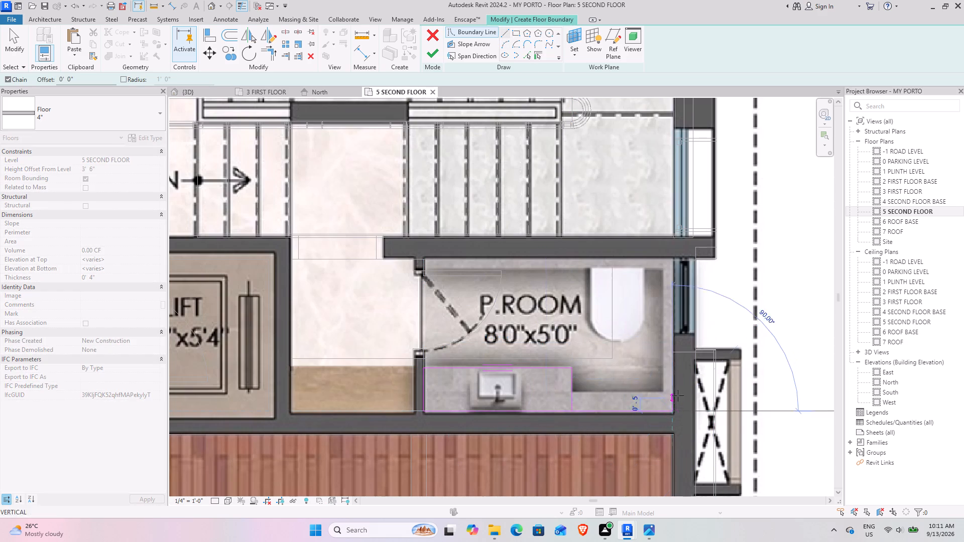
click(676, 391)
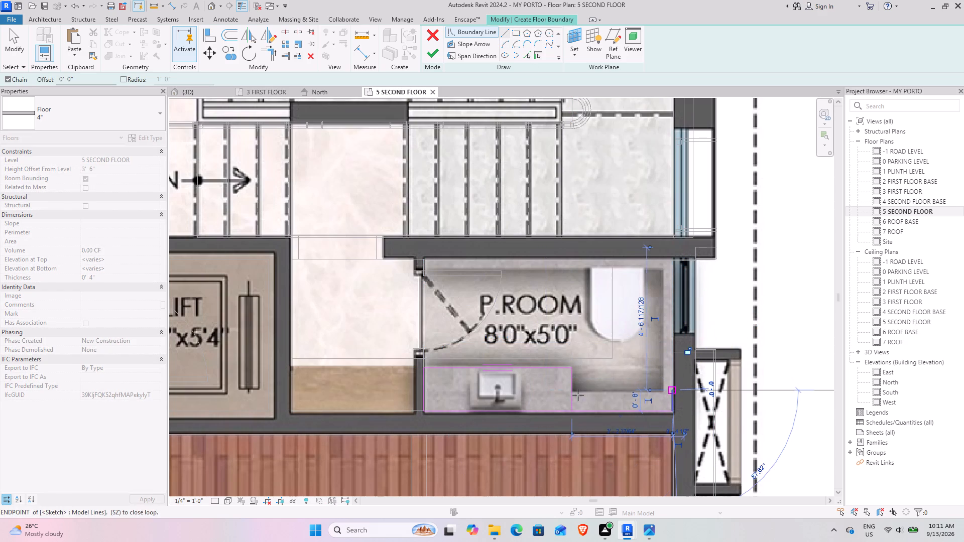
click(571, 395)
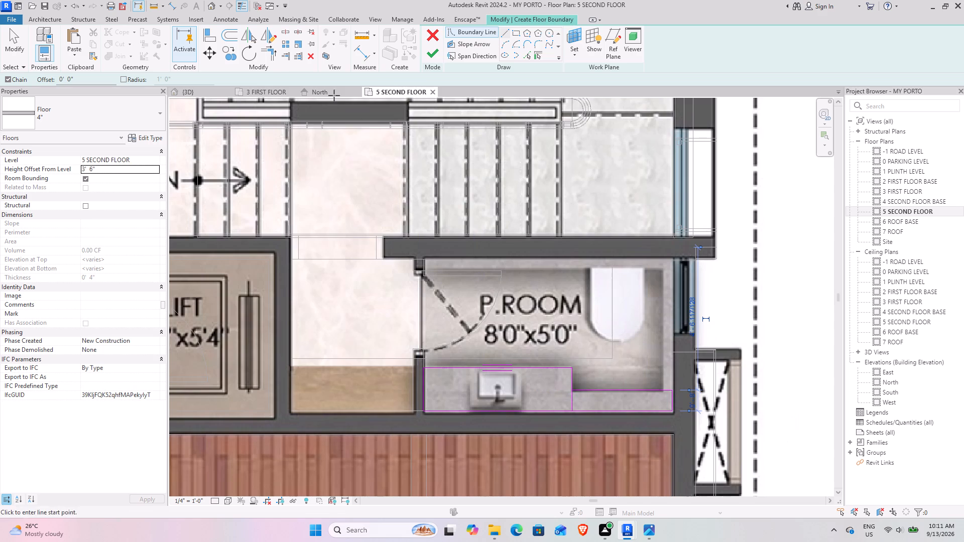
click(268, 61)
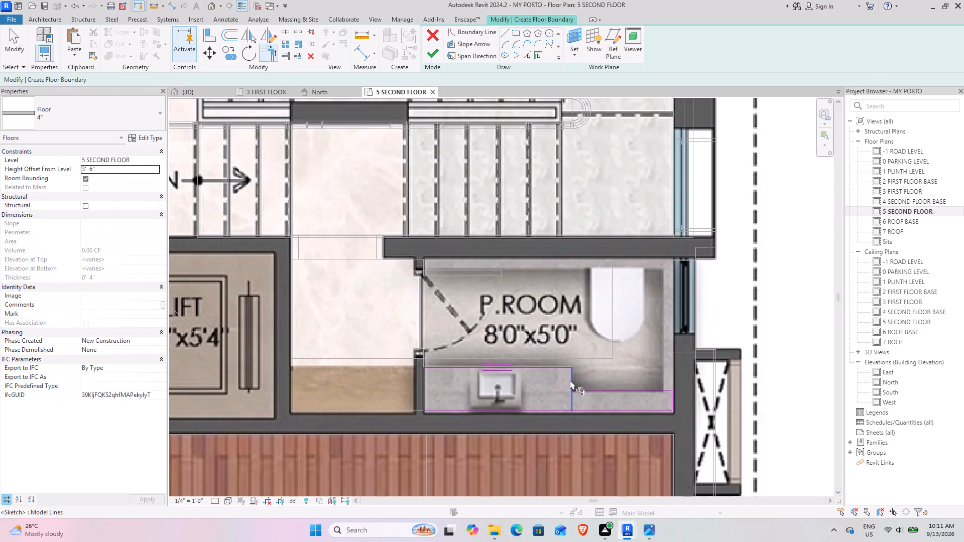
click(570, 380)
click(578, 387)
Sketch a rectangular boundary about 1'-6" deep over the wooden console on the HOME THEATRE wall shared with the toilet and closet.
scroll(489, 325, down, 4)
middle_drag(411, 334, 524, 388)
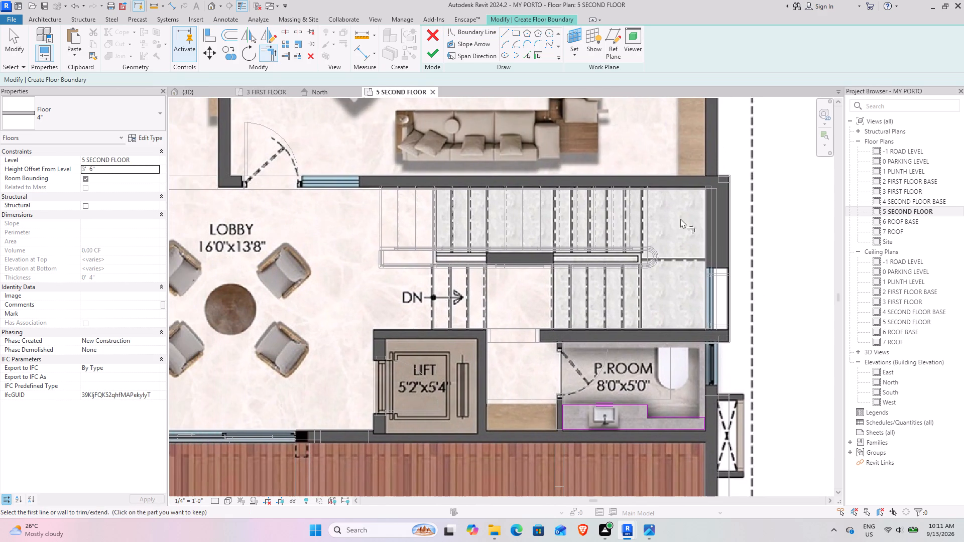
click(520, 34)
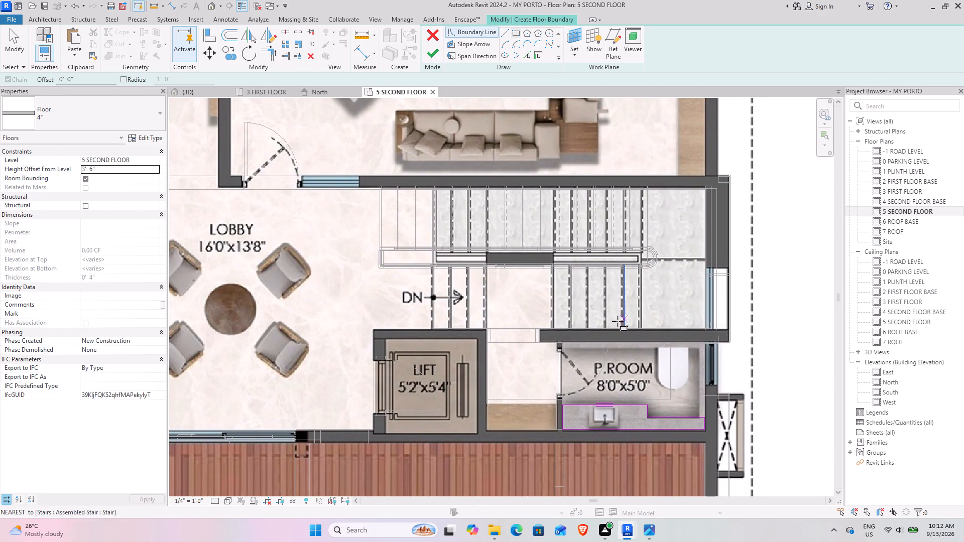
scroll(396, 250, down, 4)
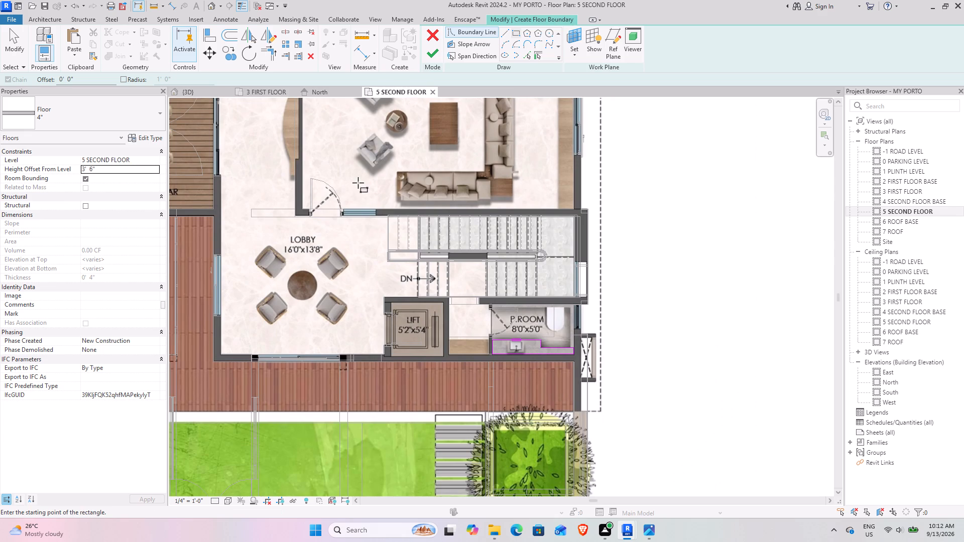
middle_drag(358, 182, 443, 431)
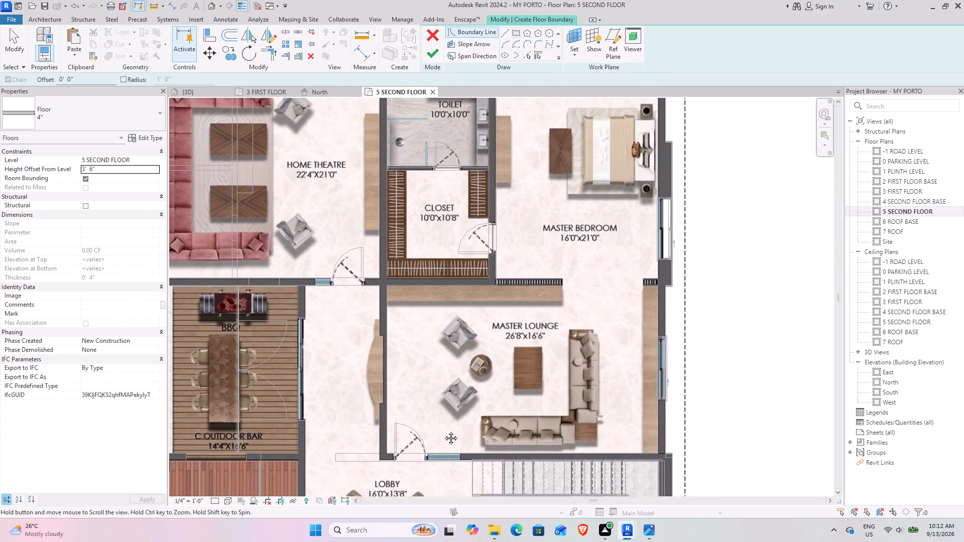
middle_drag(443, 431, 518, 484)
scroll(462, 154, up, 4)
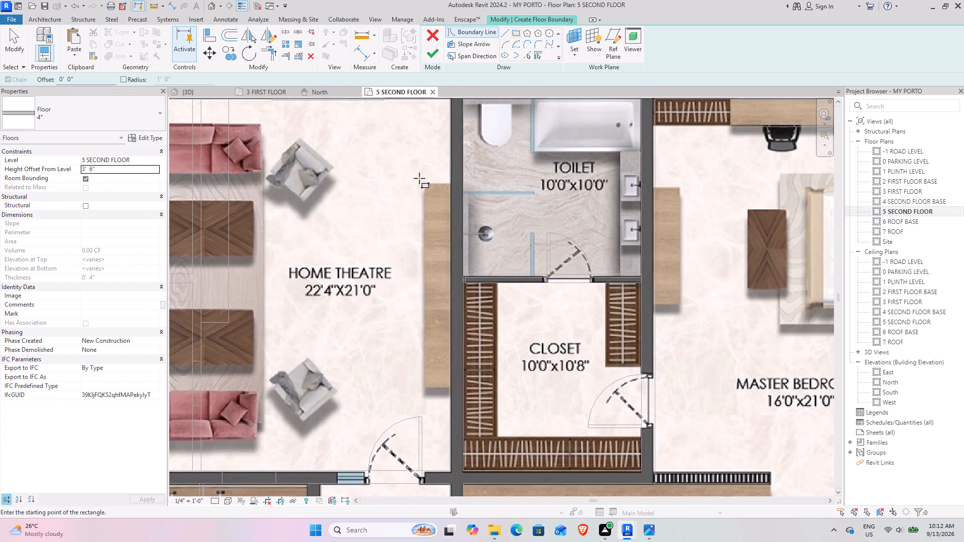
click(449, 183)
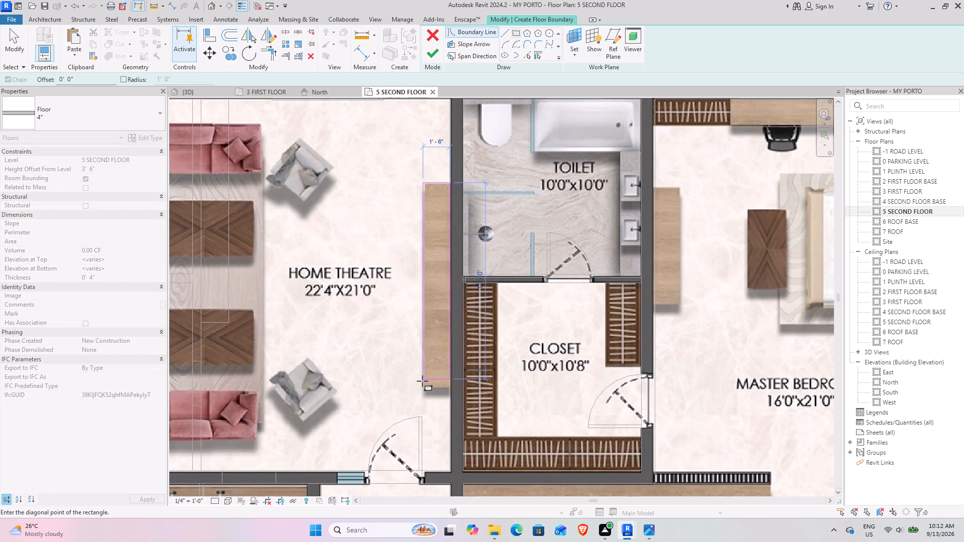
click(425, 390)
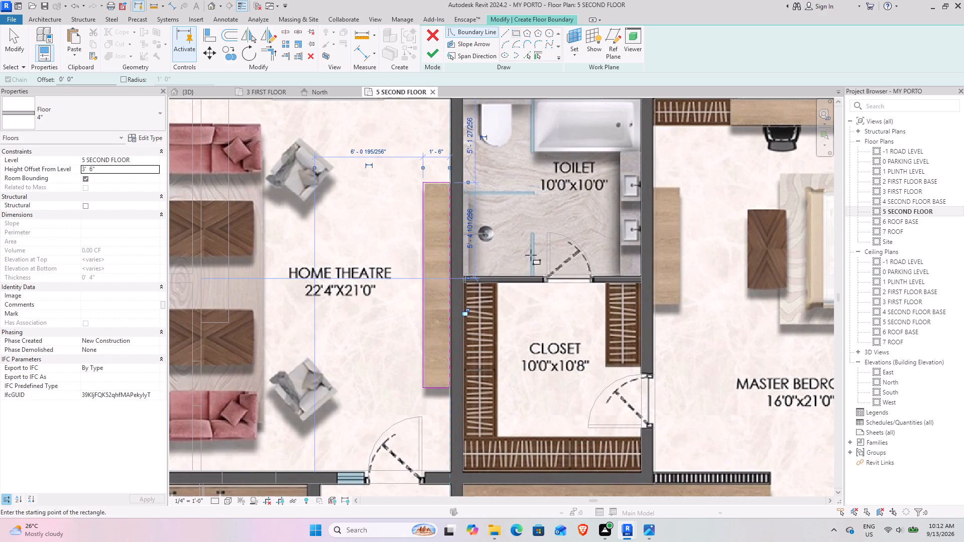
Sketch a rectangular boundary about 1'-5" by 6'-6" over the console against the MASTER BEDROOM wall shared with the toilet.
middle_drag(428, 258, 198, 281)
scroll(454, 203, up, 3)
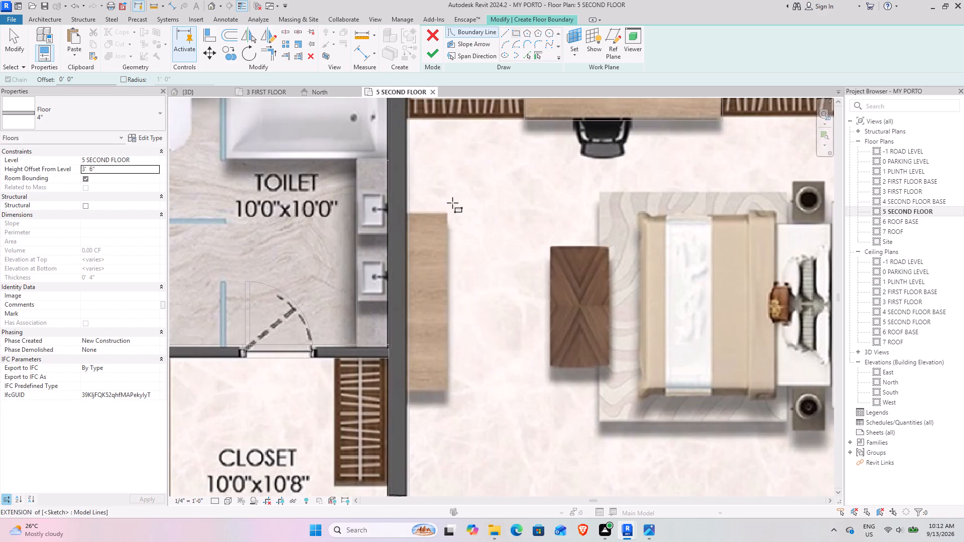
click(407, 213)
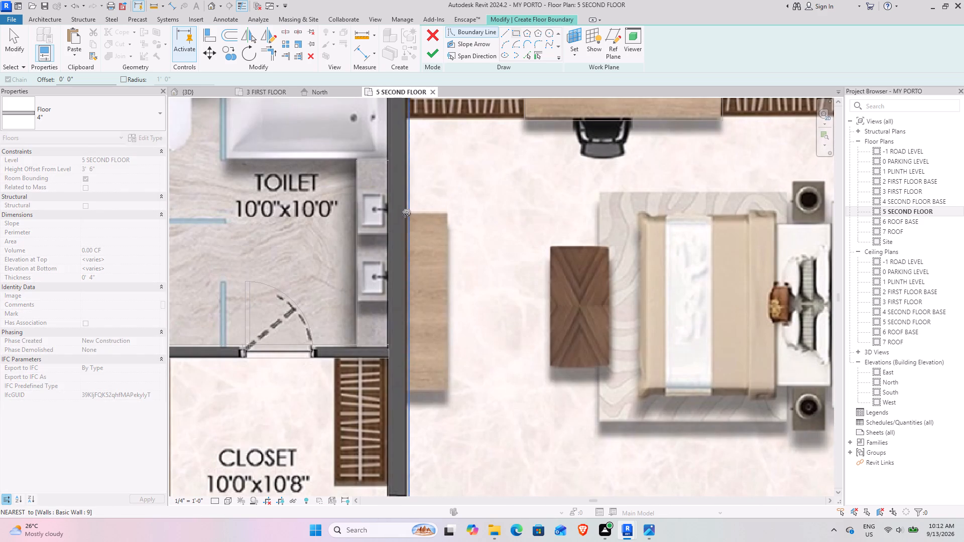
click(447, 390)
Sketch a rectangular boundary about 7'-3 1/2" long over the desk beneath the MASTER BEDROOM window.
scroll(585, 204, down, 3)
middle_drag(626, 148, 500, 206)
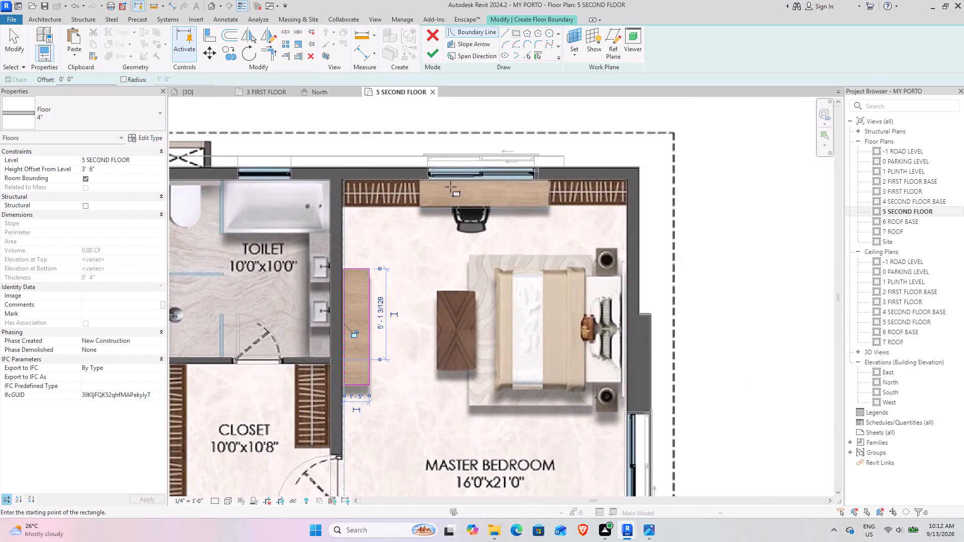
scroll(444, 181, up, 4)
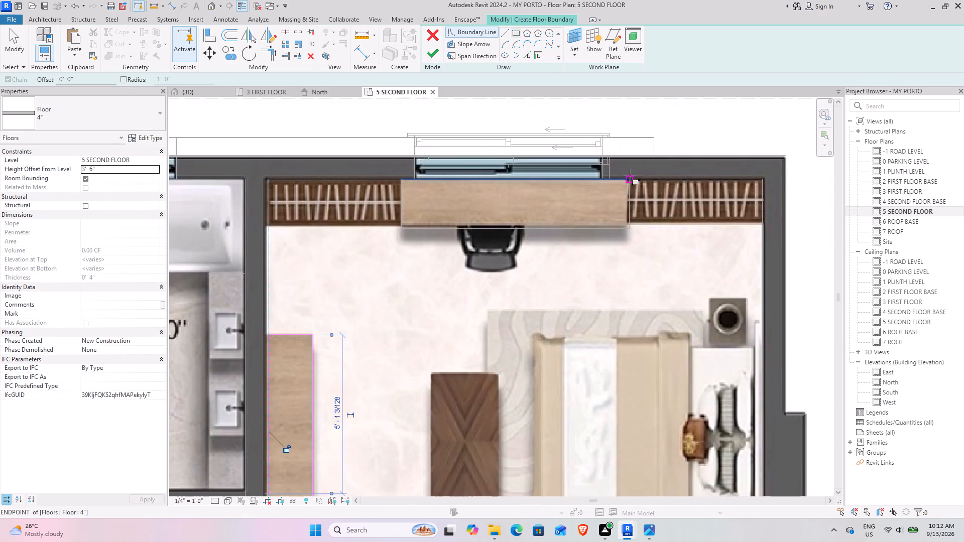
click(630, 178)
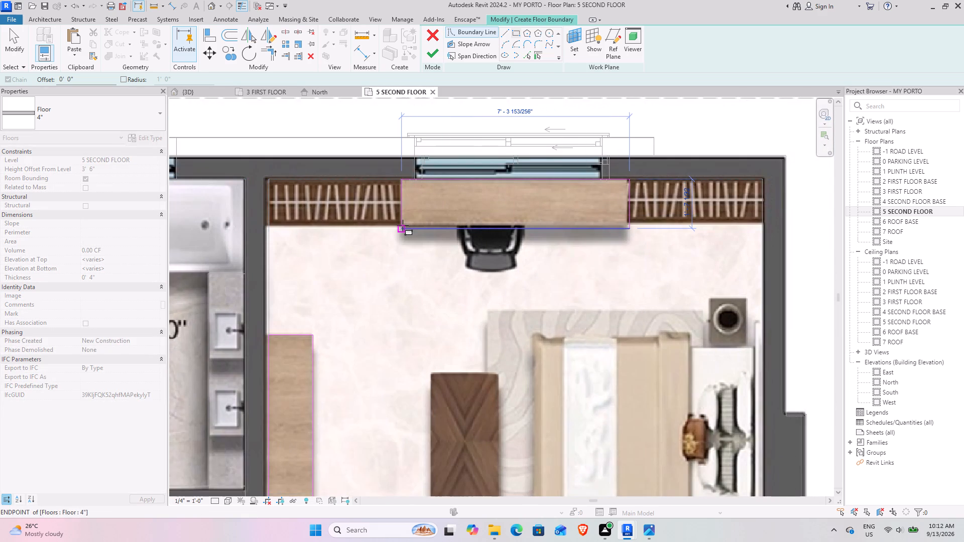
click(403, 225)
Finish the floor sketch, creating the 4" slabs over the P.ROOM counter, HOME THEATRE console, and MASTER BEDROOM console and desk.
scroll(554, 245, down, 5)
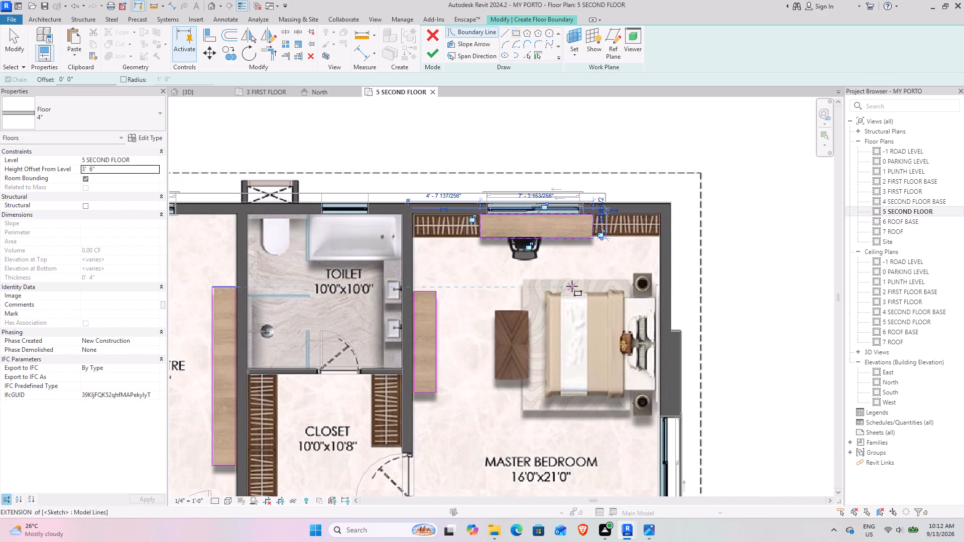
middle_drag(557, 278, 596, 127)
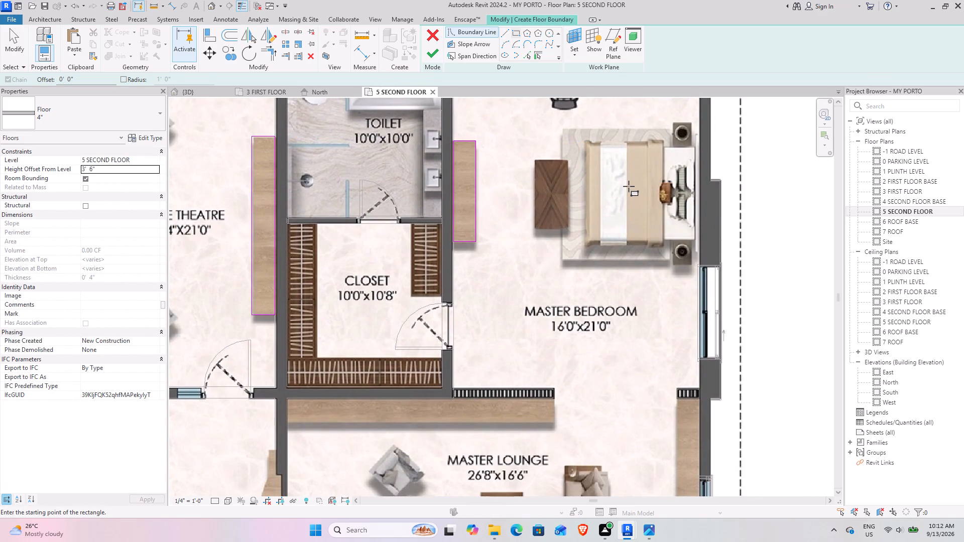
scroll(628, 186, down, 4)
middle_drag(589, 252, 564, 227)
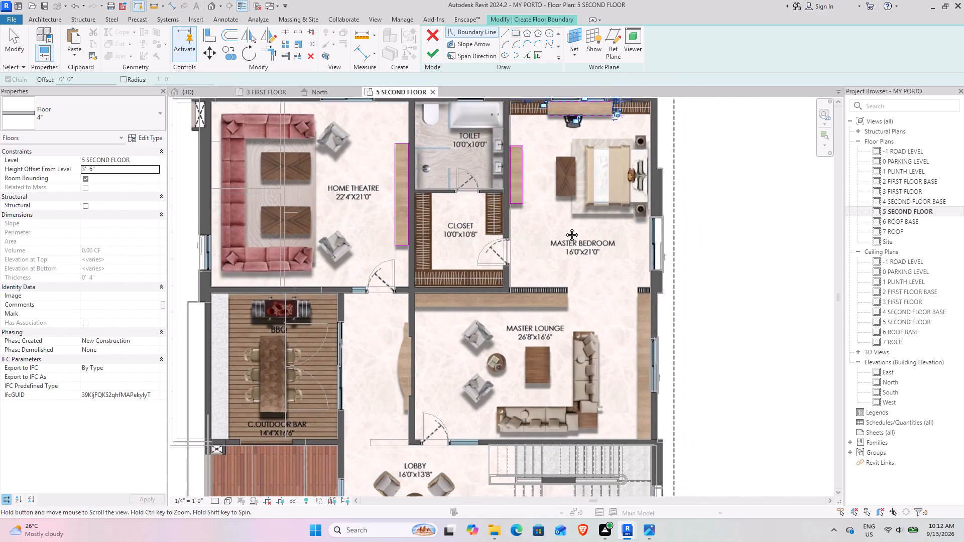
middle_drag(564, 227, 555, 213)
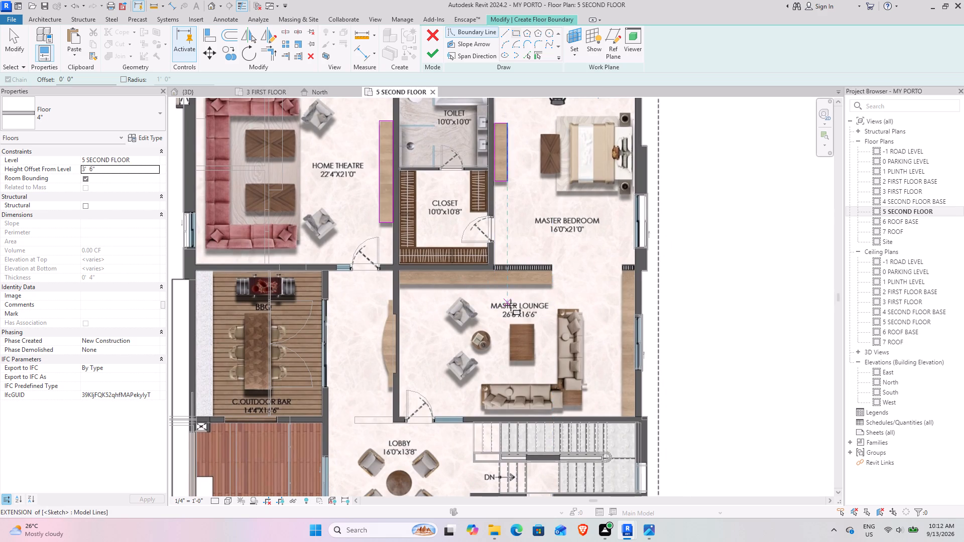
middle_drag(519, 352, 533, 289)
middle_drag(533, 289, 538, 276)
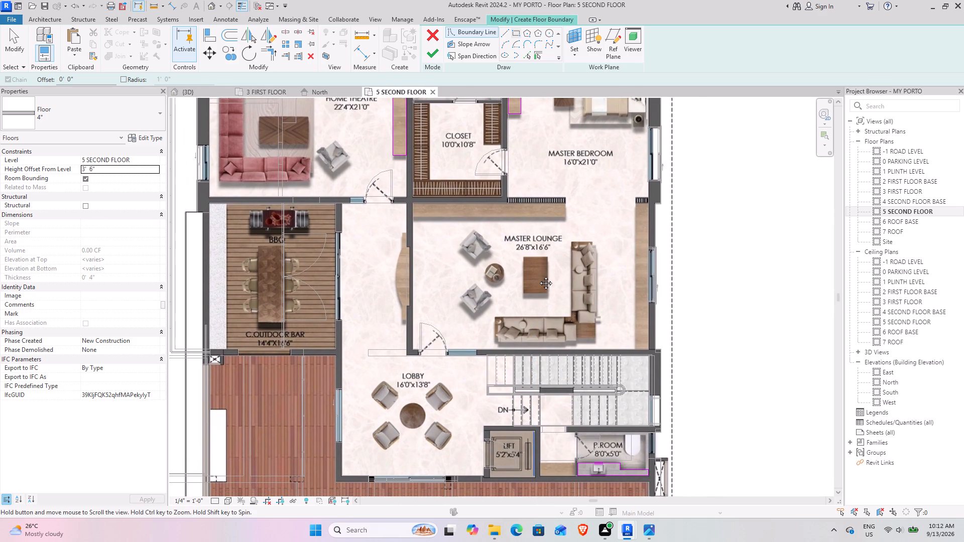
middle_drag(538, 276, 581, 269)
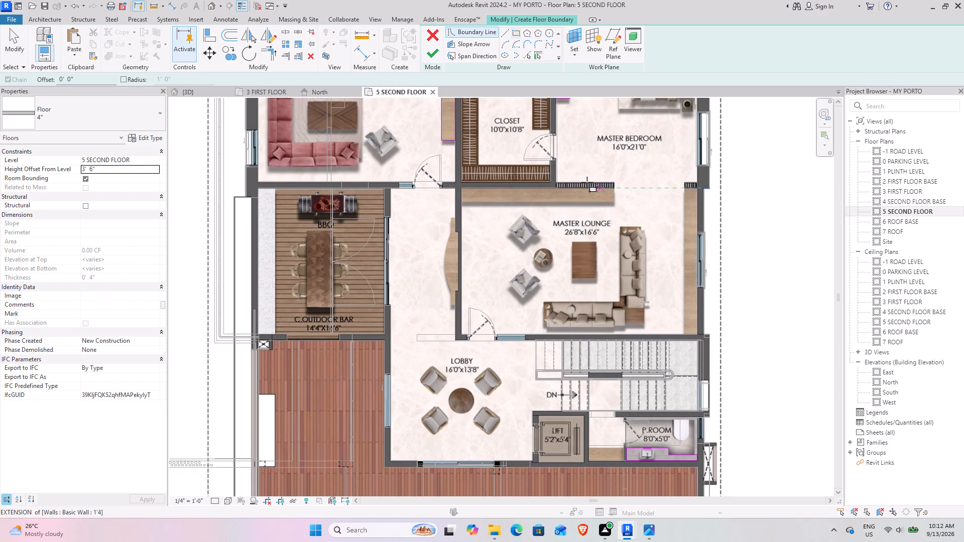
middle_drag(424, 243, 441, 296)
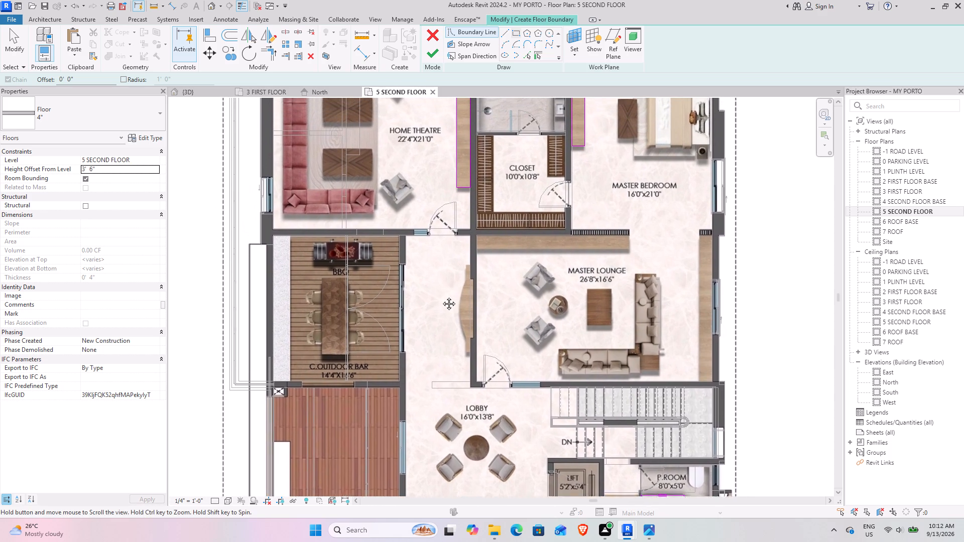
middle_drag(441, 296, 407, 439)
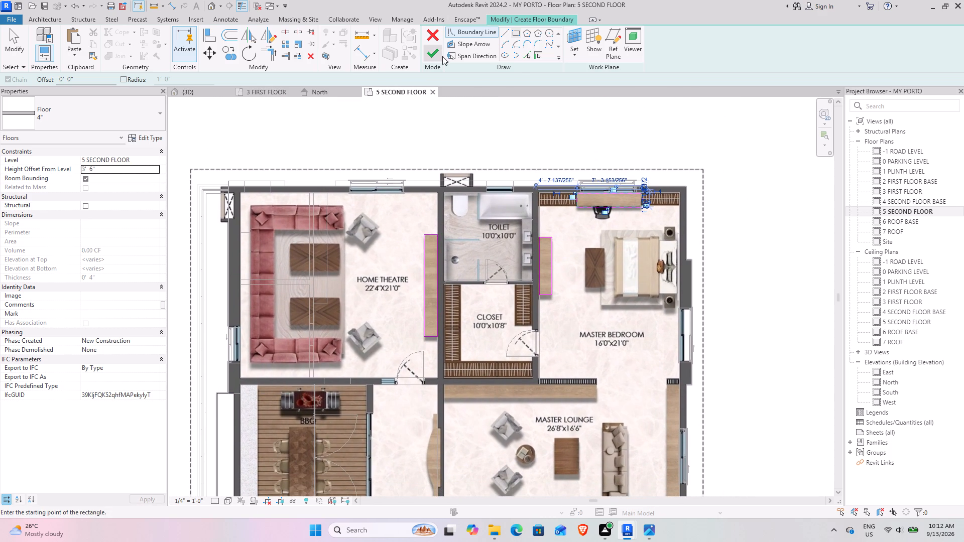
click(435, 53)
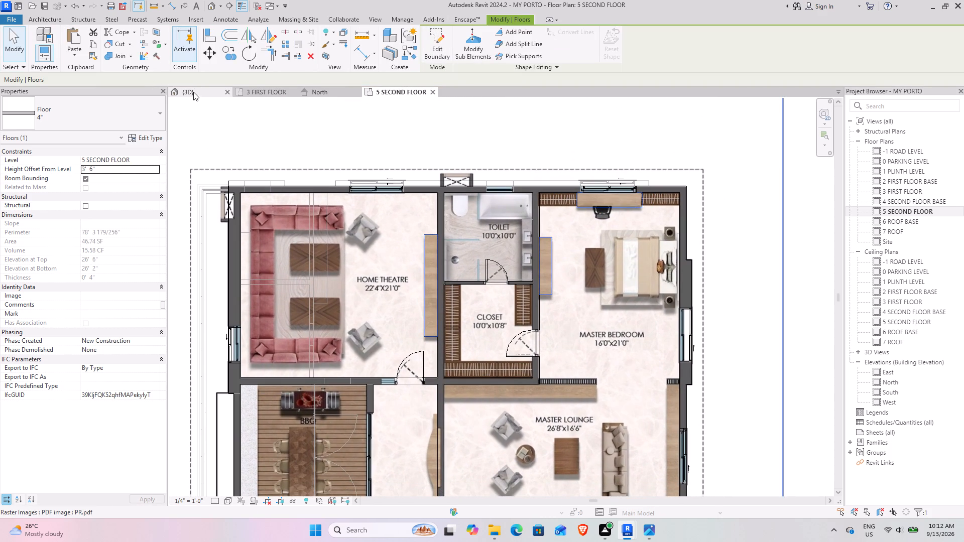
In the 3D view, temporarily hide the 6" floor slab covering the second-floor rooms.
click(193, 92)
scroll(465, 184, down, 4)
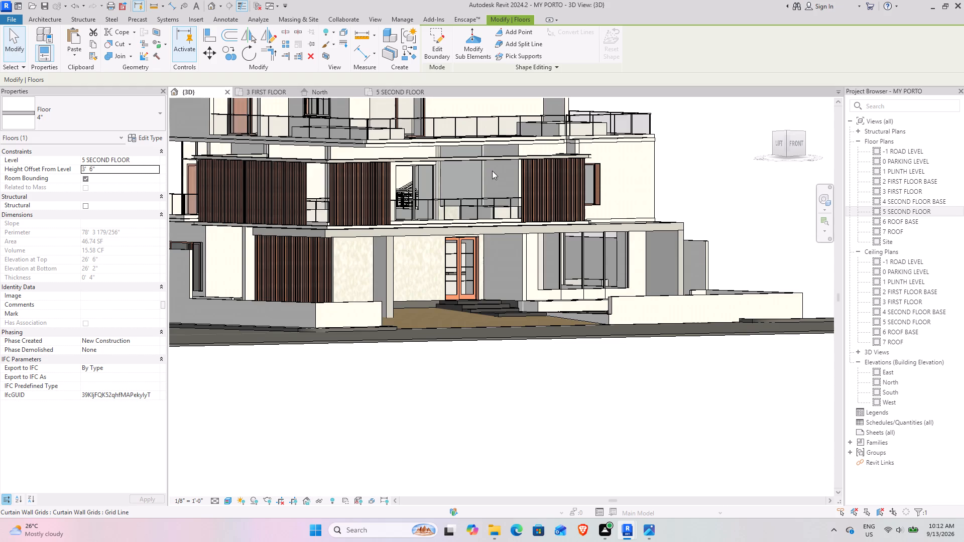
shift+middle_drag(492, 171, 438, 293)
click(428, 180)
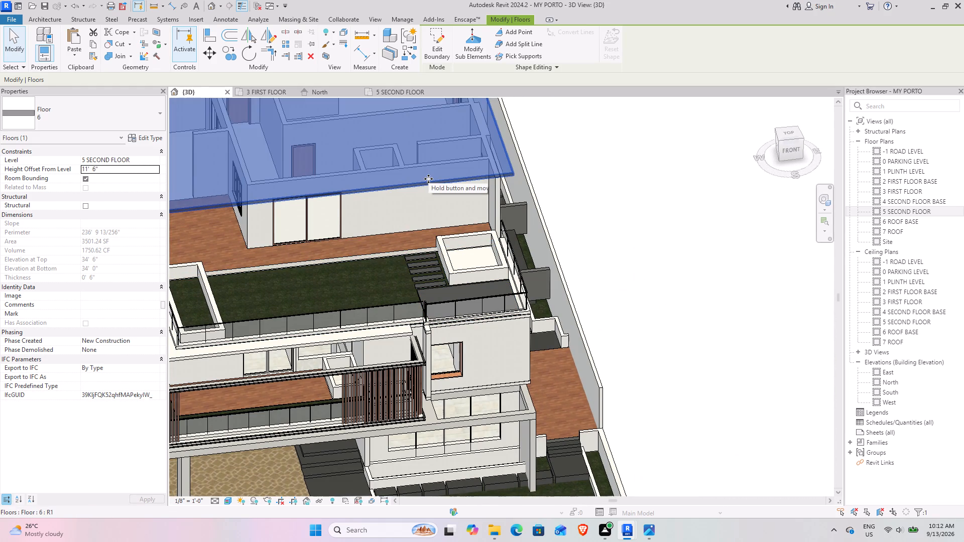
text(hh)
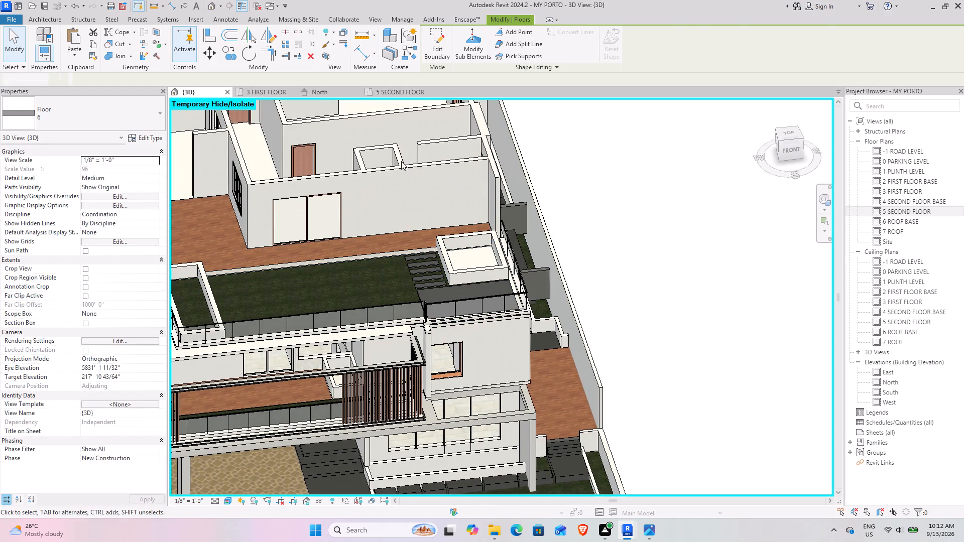
Set the top constraint of the low 4" wall between the toilet and closet to Up to level: 6 ROOF BASE.
scroll(391, 156, down, 5)
middle_drag(390, 167, 469, 301)
scroll(439, 260, up, 7)
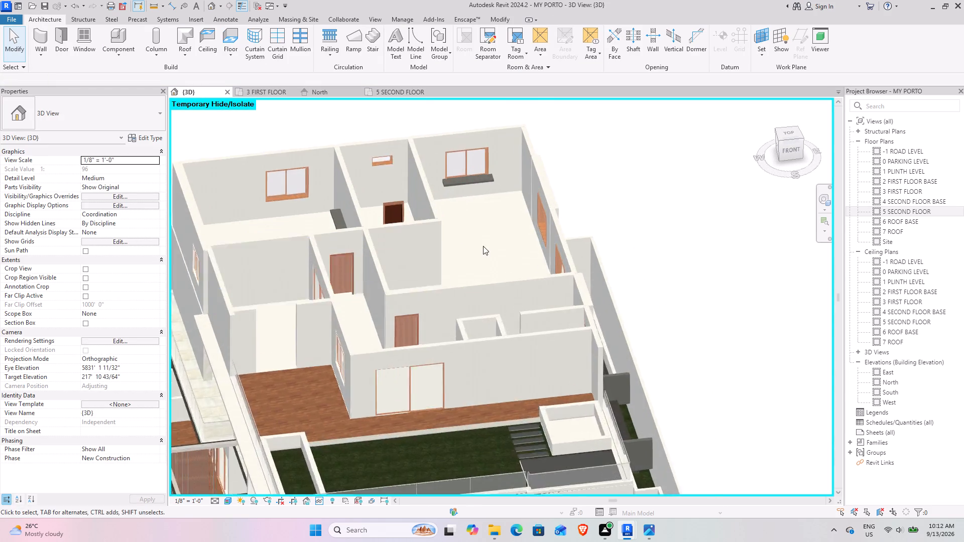
shift+middle_drag(480, 247, 460, 318)
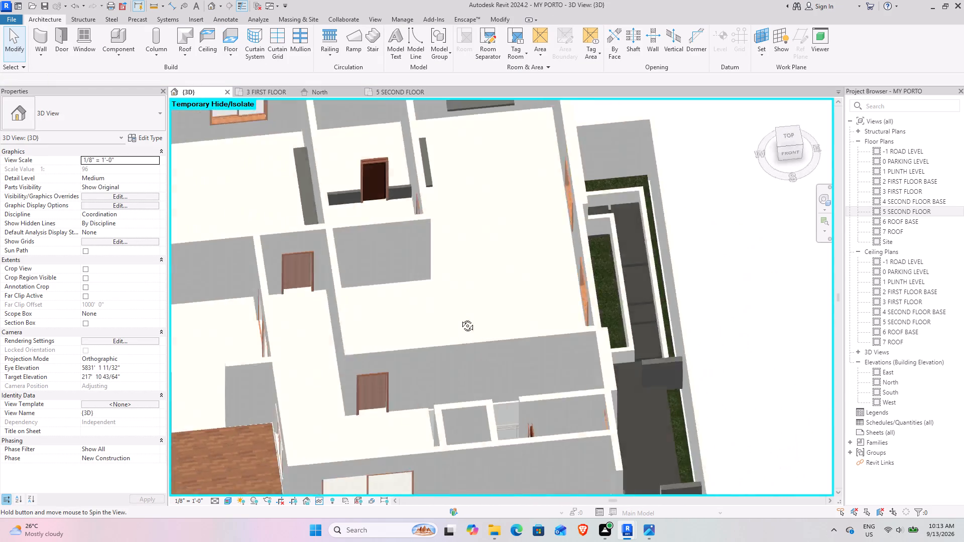
shift+middle_drag(460, 318, 424, 331)
middle_drag(441, 306, 485, 298)
scroll(402, 174, up, 2)
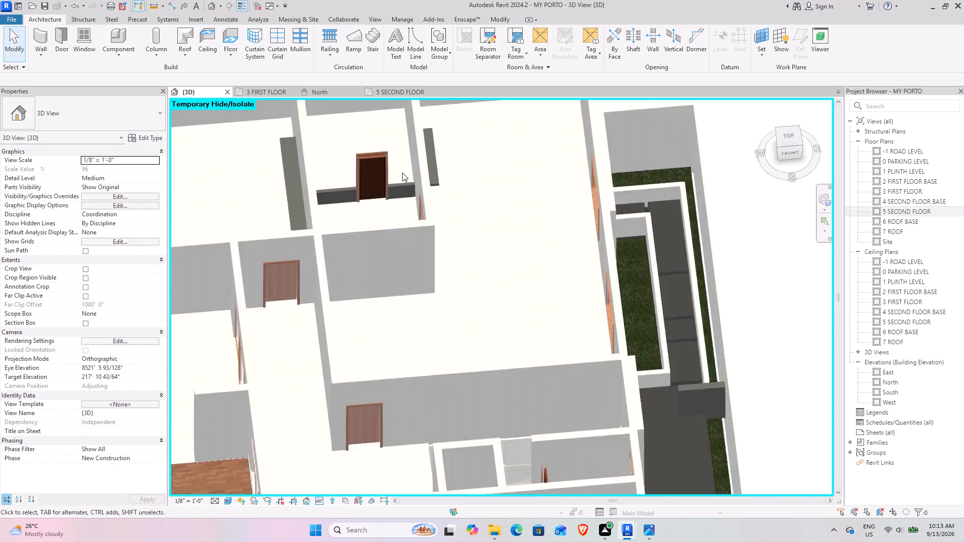
scroll(402, 173, up, 6)
click(406, 212)
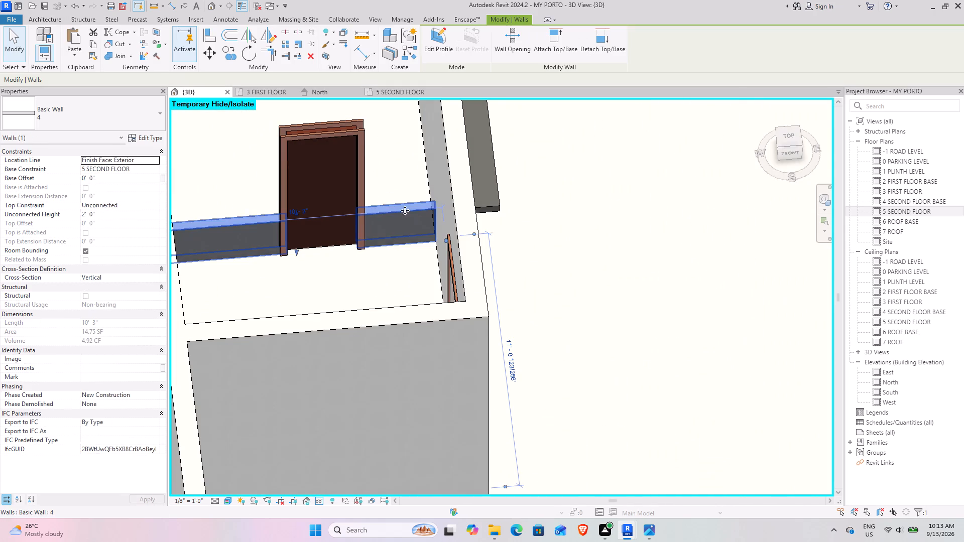
click(155, 207)
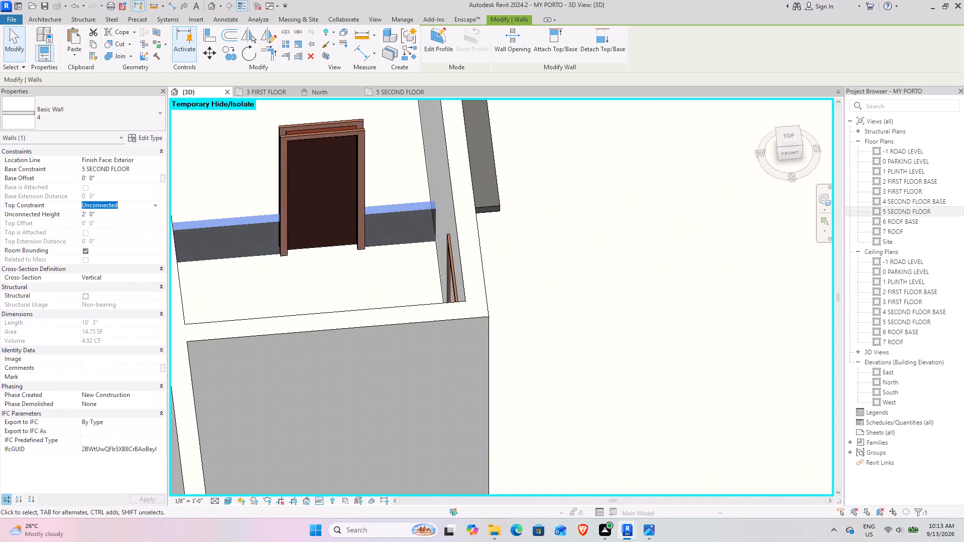
scroll(138, 231, up, 3)
scroll(138, 231, down, 3)
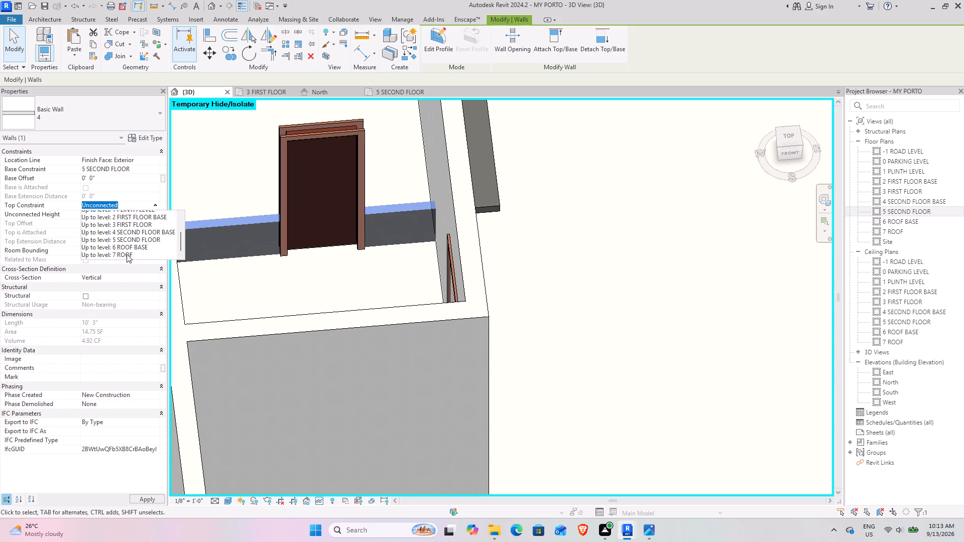
click(134, 244)
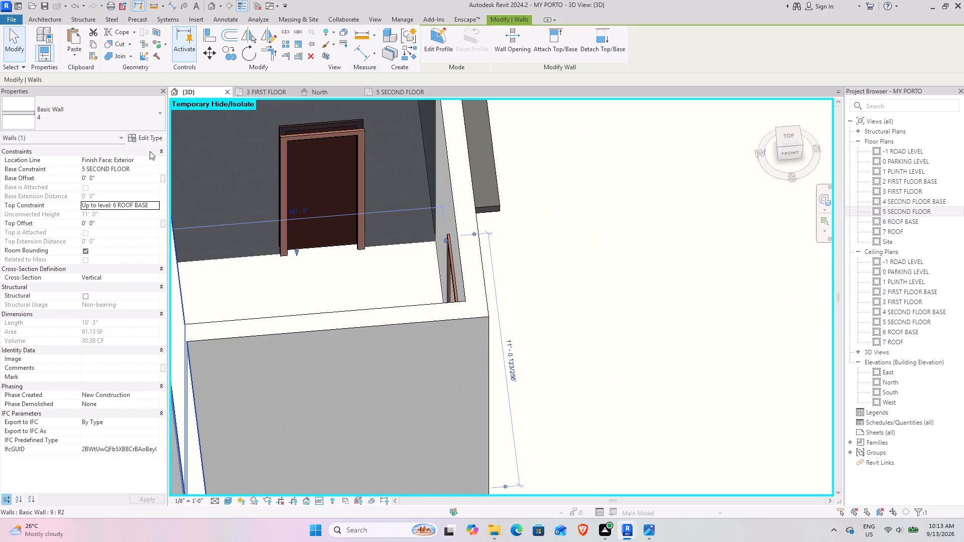
Assign the Gypsum Wall Board material to the structure layer of Basic Wall type 4.
click(156, 140)
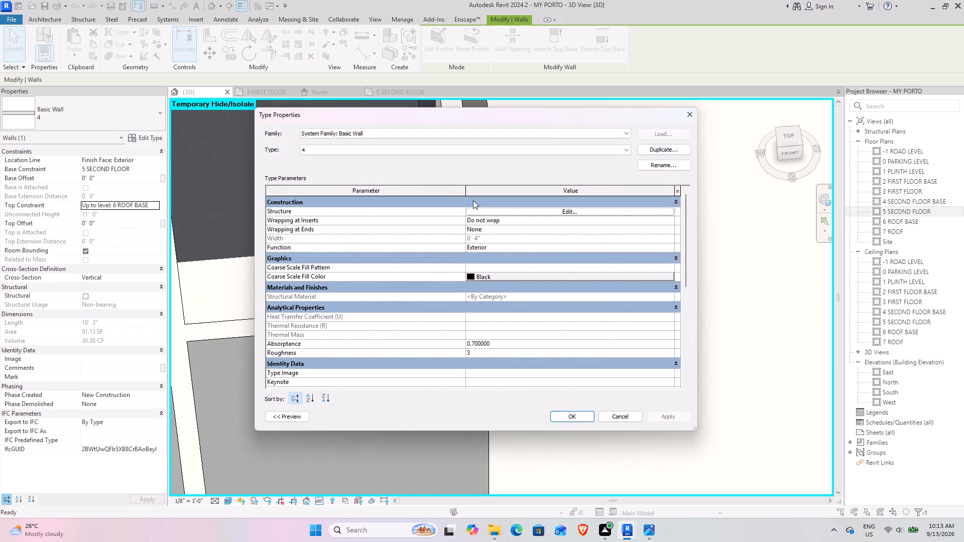
click(555, 211)
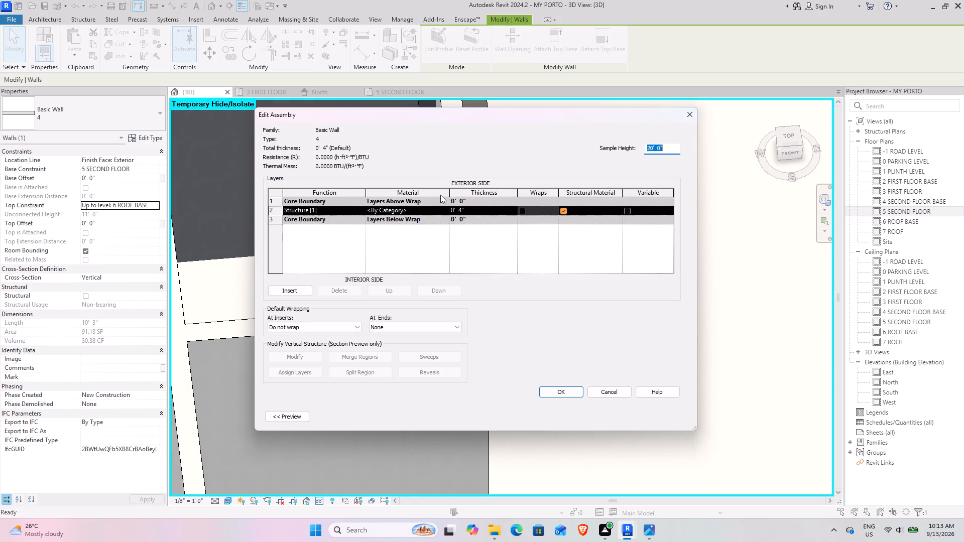
click(445, 211)
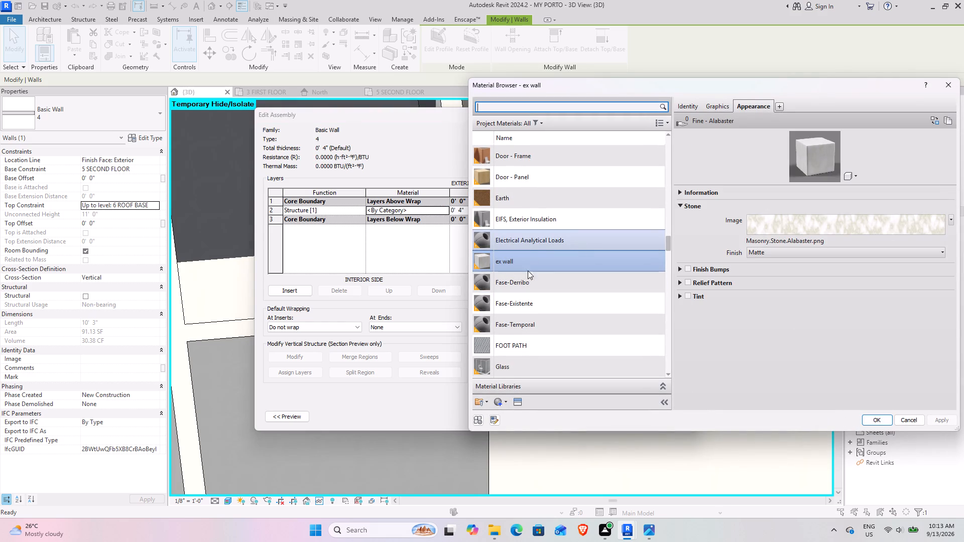
text(whi)
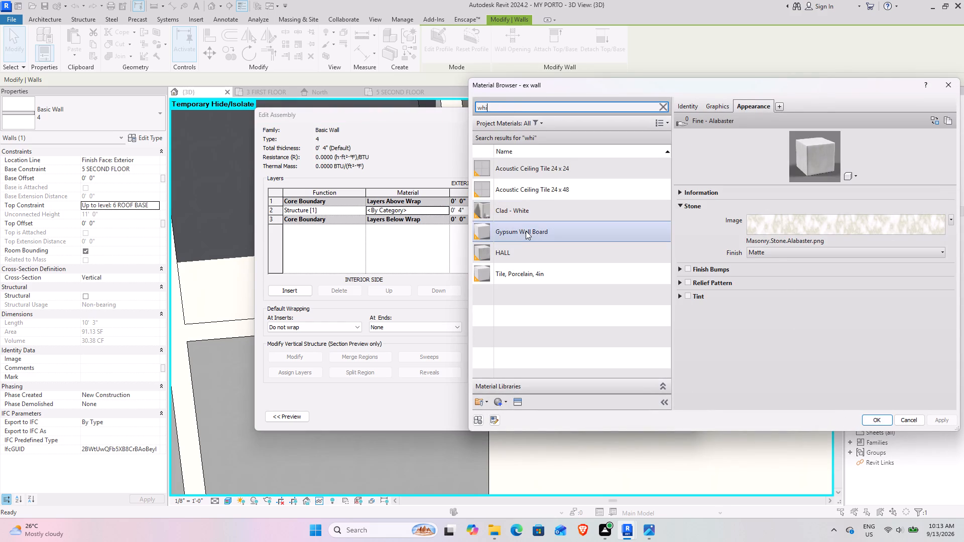
click(526, 231)
click(882, 418)
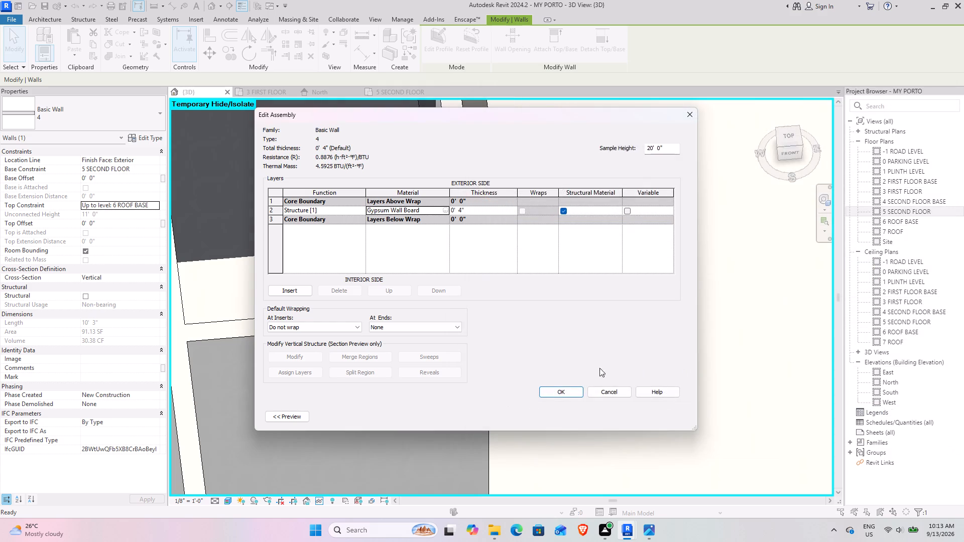
click(575, 388)
click(662, 421)
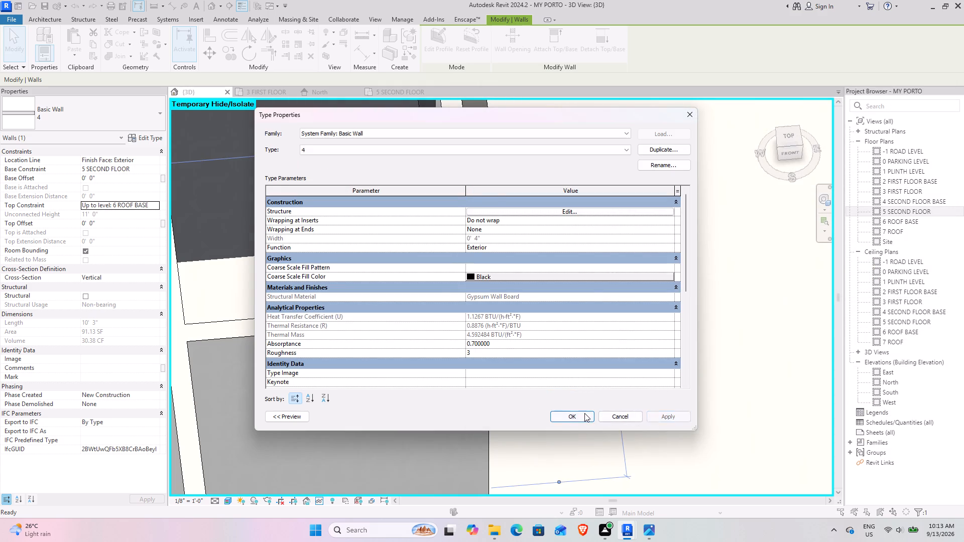
click(581, 413)
click(557, 344)
Examine the second-floor walls, counters and consoles in 3D from several sides.
scroll(559, 340, down, 9)
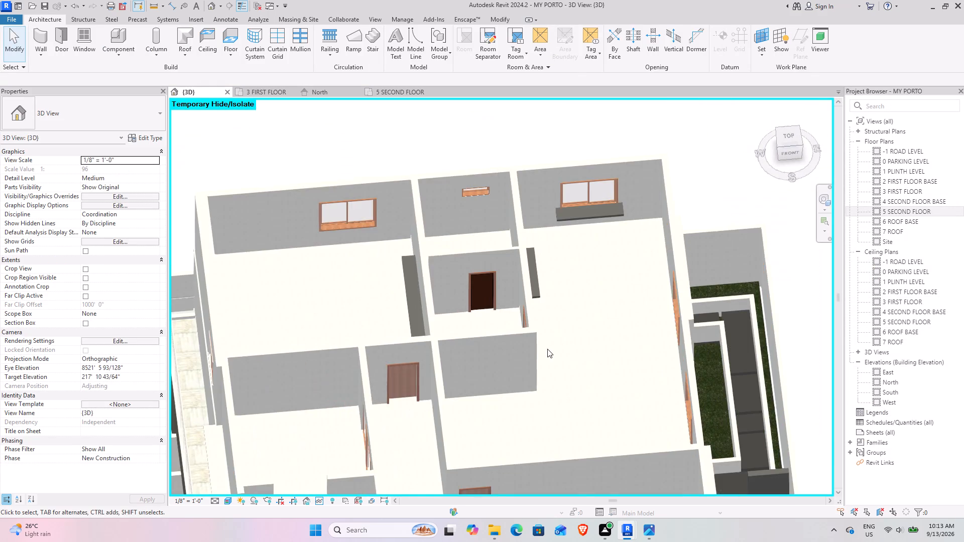
shift+middle_drag(546, 349, 361, 288)
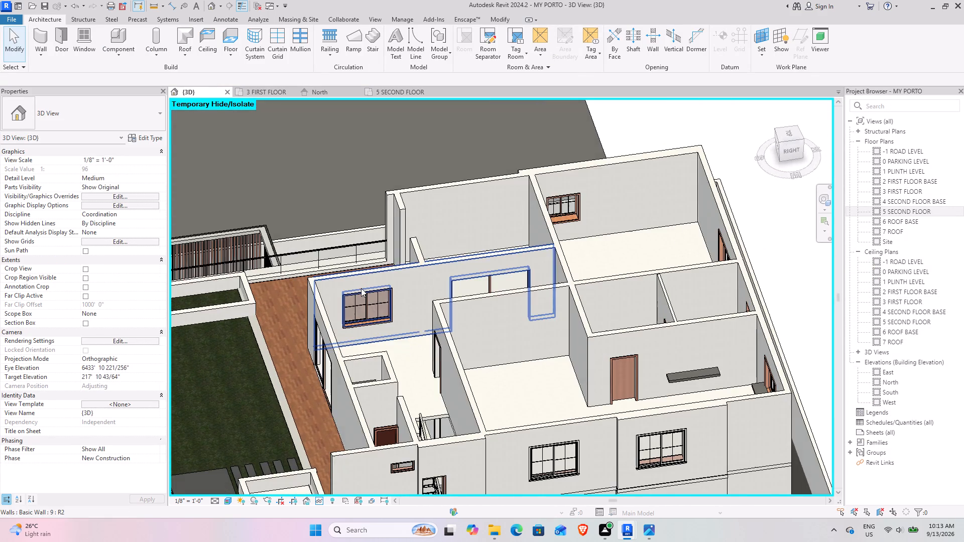
middle_drag(361, 288, 617, 351)
middle_drag(600, 353, 531, 221)
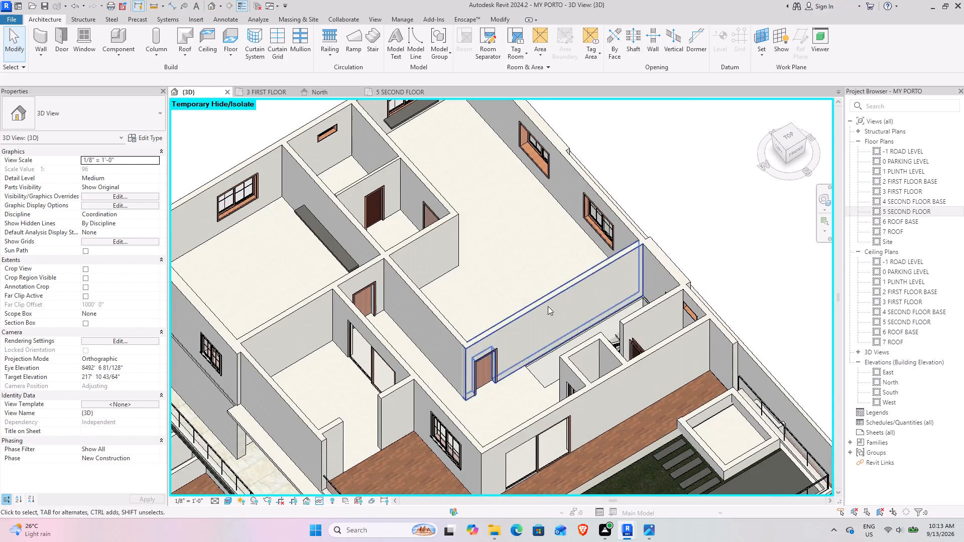
shift+middle_drag(549, 307, 572, 243)
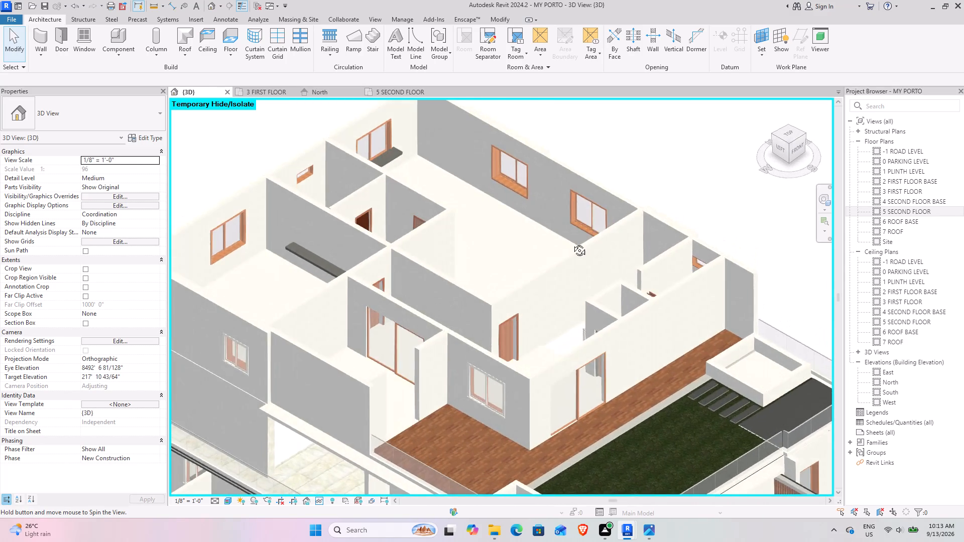
shift+middle_drag(572, 243, 572, 245)
middle_drag(566, 264, 601, 167)
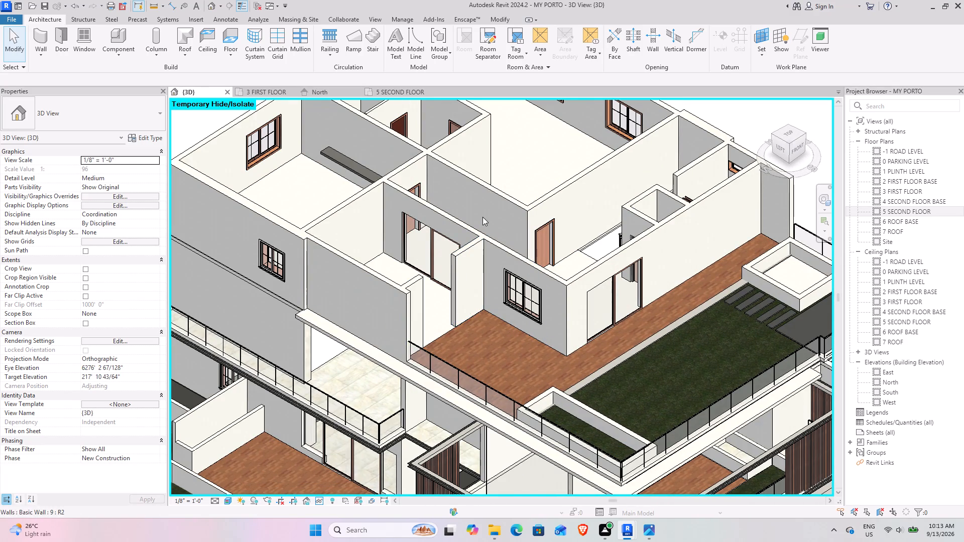
scroll(483, 217, down, 5)
shift+middle_drag(536, 197, 510, 344)
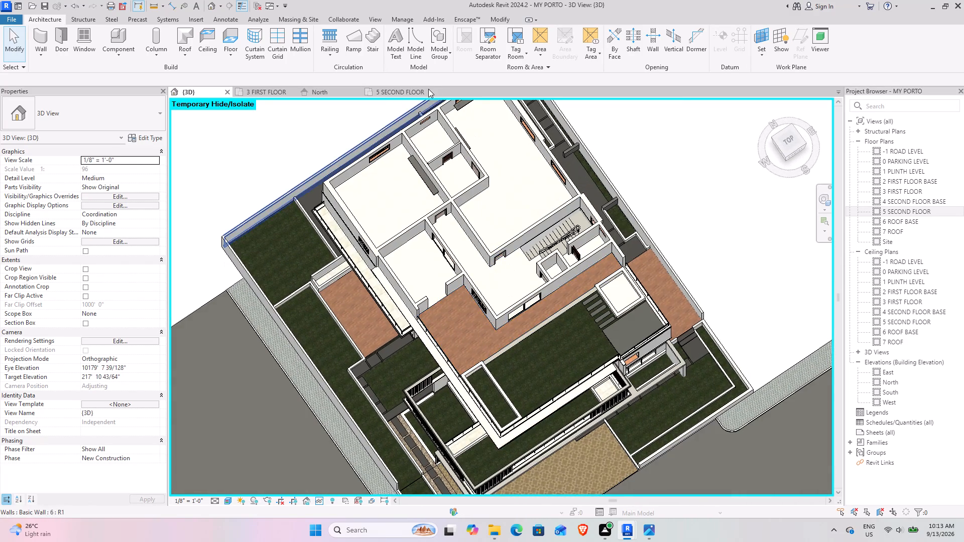
Review the lobby, master lounge and outdoor bar layout on the furnished 5 SECOND FLOOR plan.
click(413, 89)
scroll(490, 251, down, 5)
middle_drag(492, 267, 421, 201)
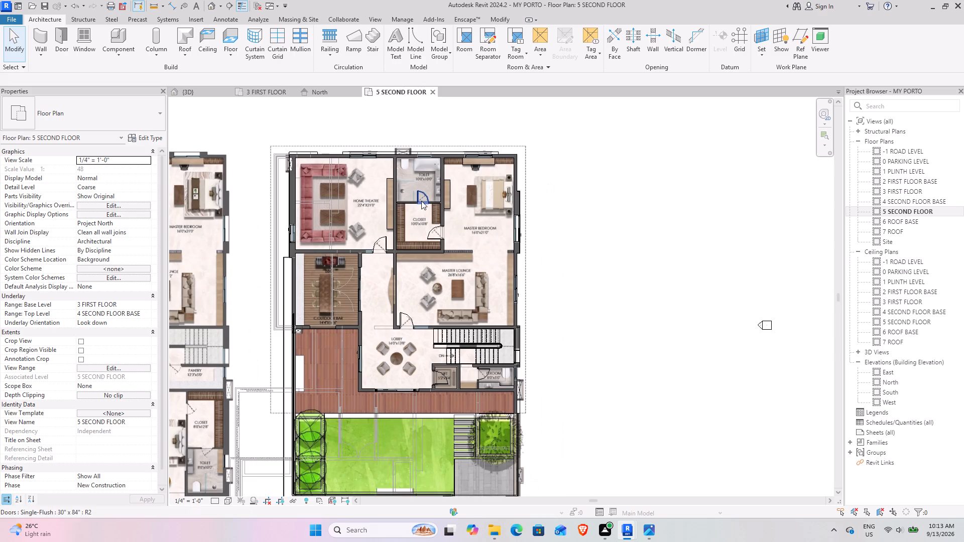
scroll(385, 285, up, 14)
scroll(378, 286, down, 8)
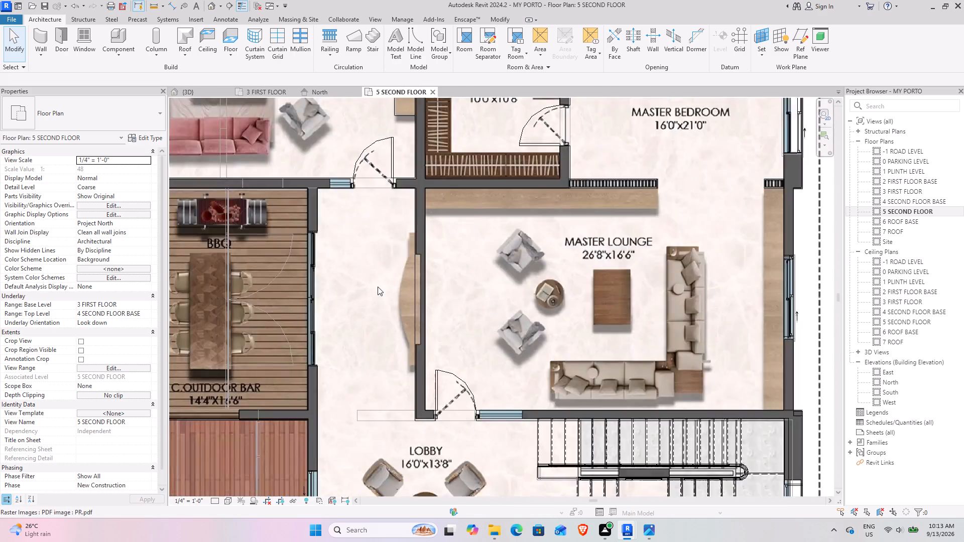
scroll(378, 287, down, 4)
middle_drag(376, 299, 532, 244)
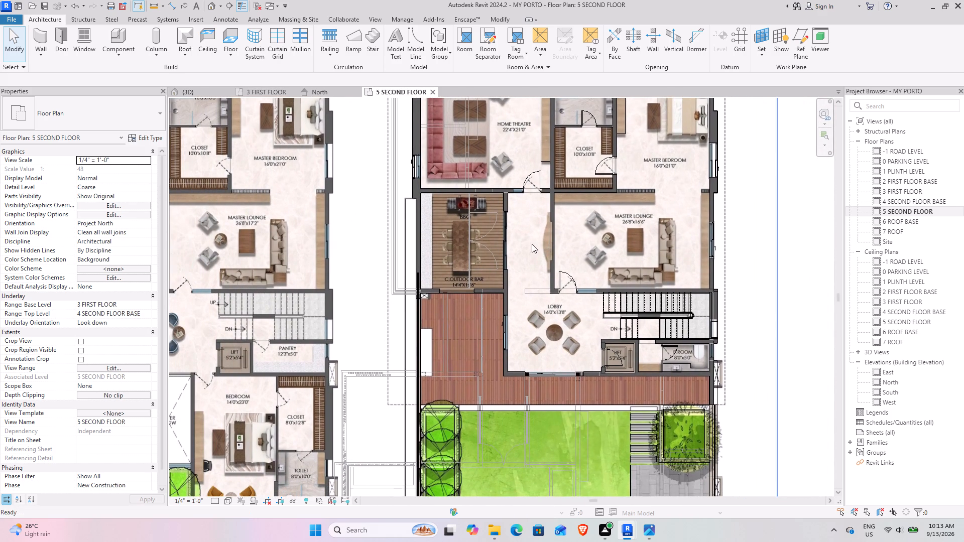
middle_drag(551, 228, 460, 241)
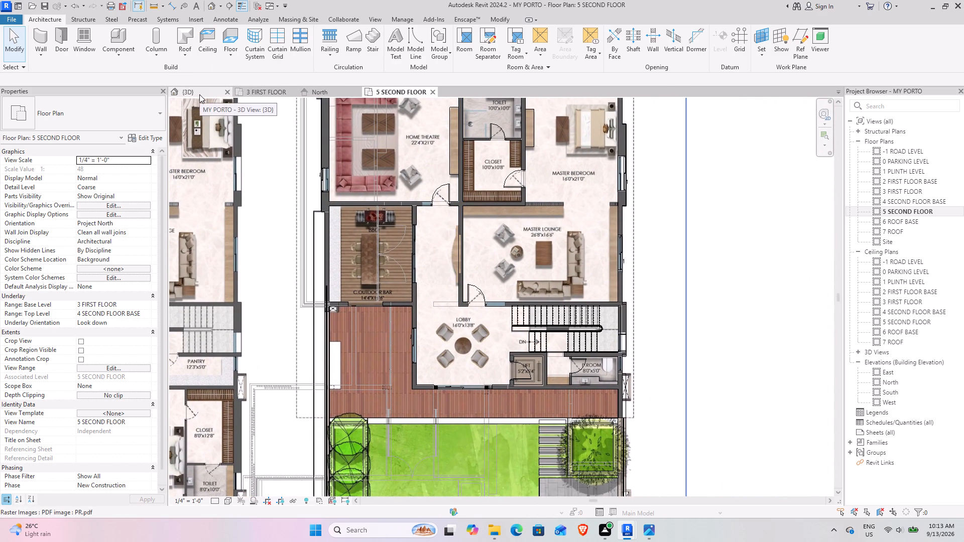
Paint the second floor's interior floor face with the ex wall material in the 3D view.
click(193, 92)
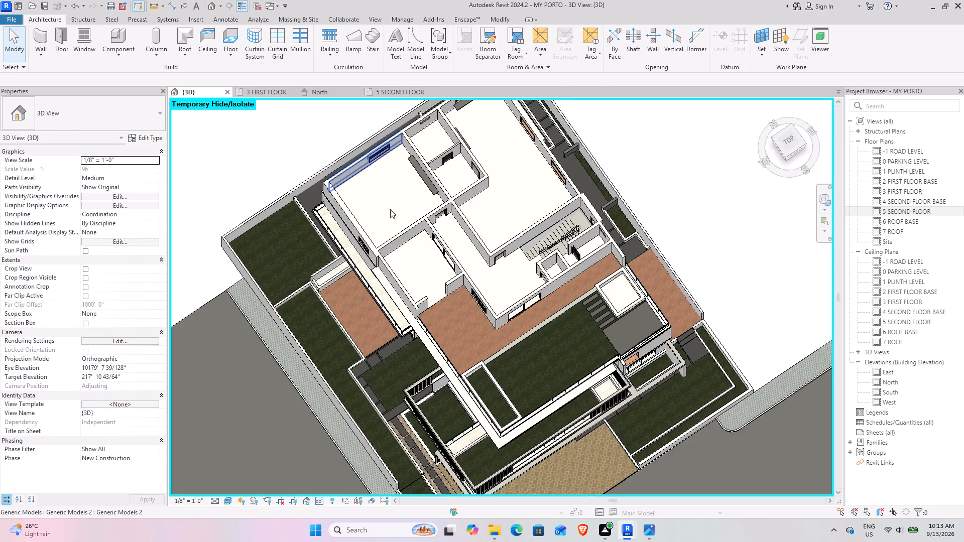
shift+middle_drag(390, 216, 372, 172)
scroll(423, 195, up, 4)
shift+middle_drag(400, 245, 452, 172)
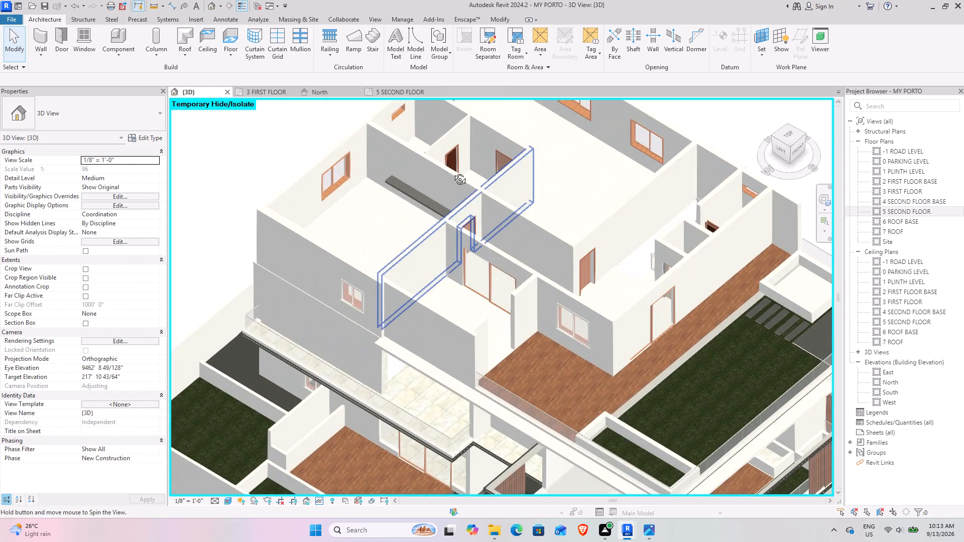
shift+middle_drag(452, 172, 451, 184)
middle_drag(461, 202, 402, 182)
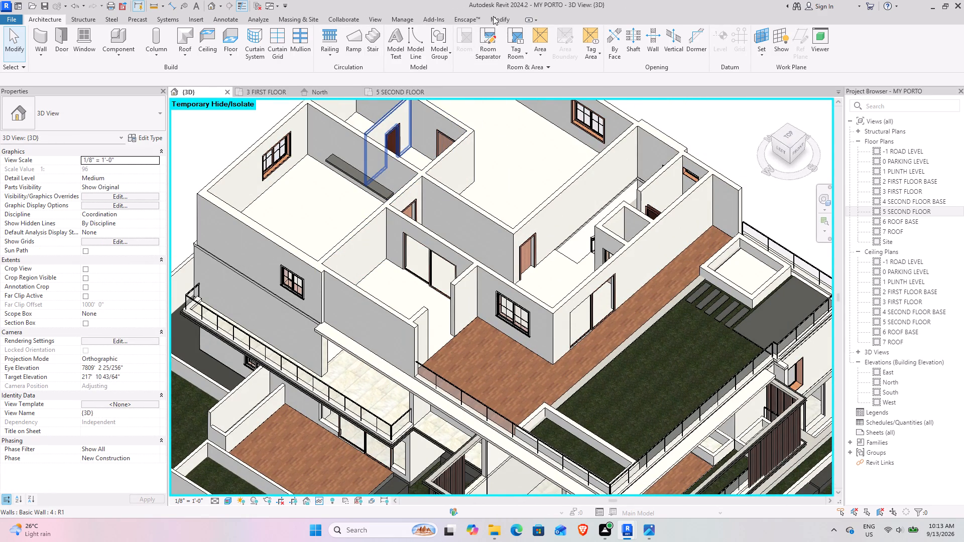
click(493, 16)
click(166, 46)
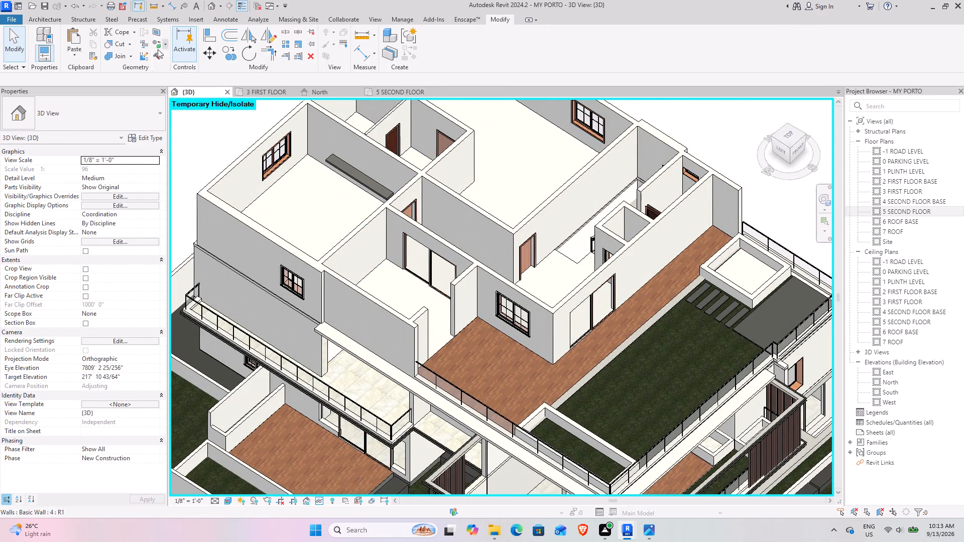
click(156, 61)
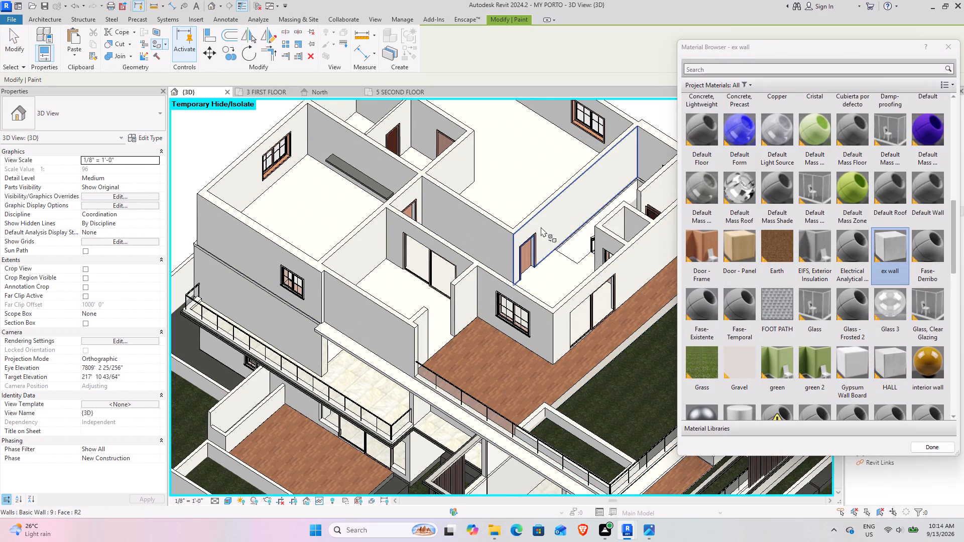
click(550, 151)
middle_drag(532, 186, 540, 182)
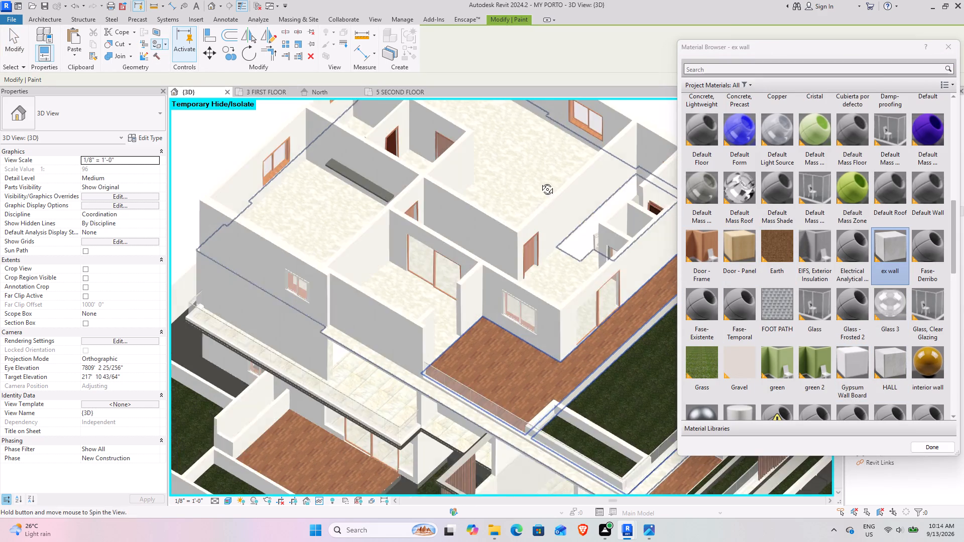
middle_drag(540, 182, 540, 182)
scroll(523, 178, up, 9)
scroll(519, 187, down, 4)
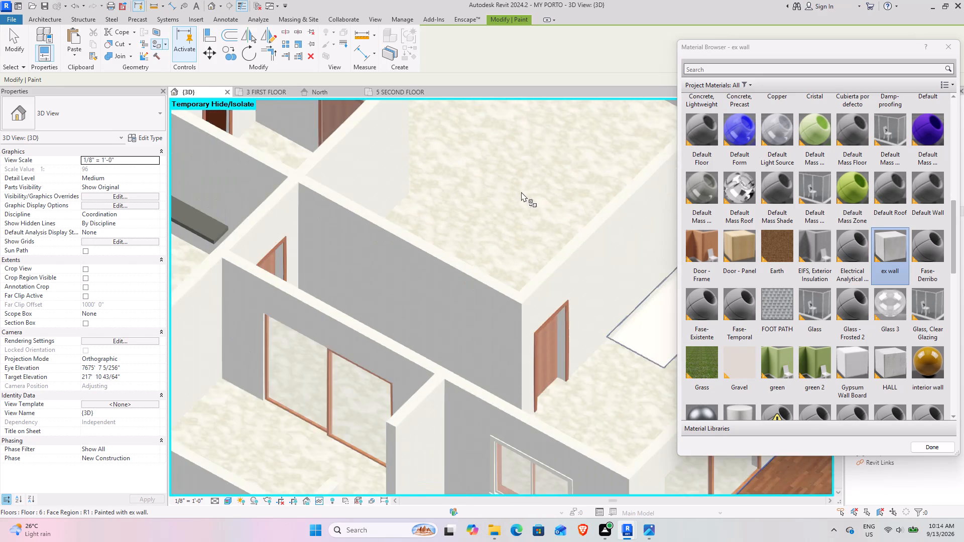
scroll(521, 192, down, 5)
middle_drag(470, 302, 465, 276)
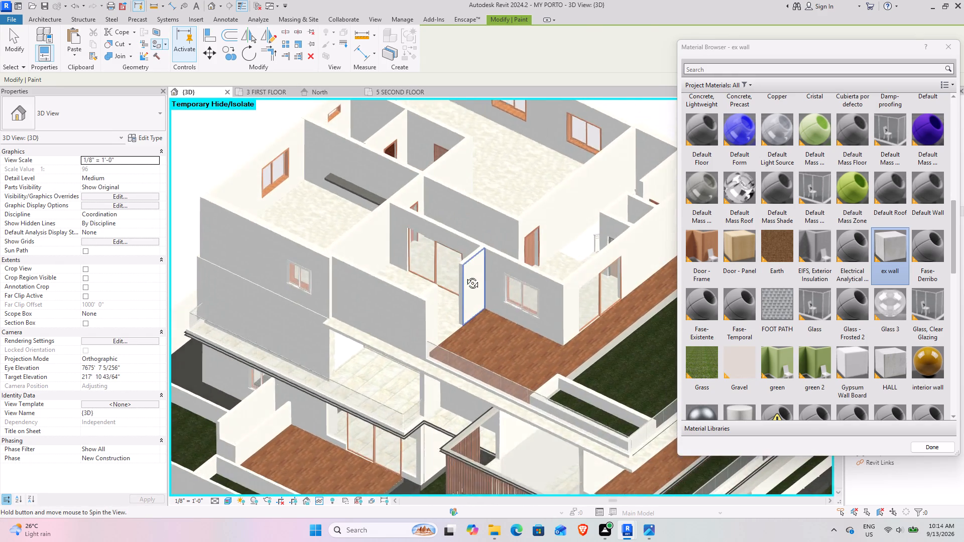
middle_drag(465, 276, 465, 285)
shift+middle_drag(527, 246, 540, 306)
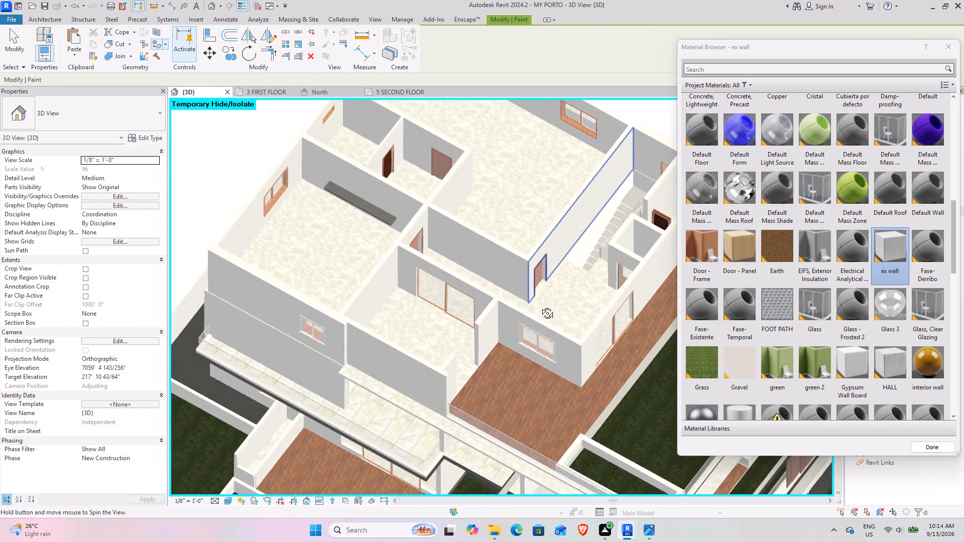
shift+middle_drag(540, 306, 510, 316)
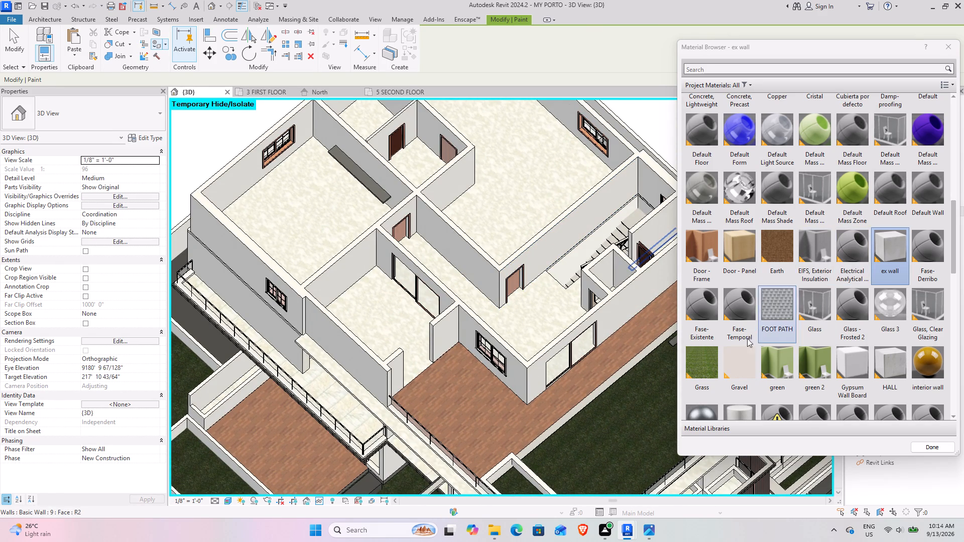
Repaint the second floor's interior floor face with the HALL material used on the floor below.
scroll(657, 322, down, 3)
middle_drag(632, 321, 490, 255)
scroll(468, 405, up, 3)
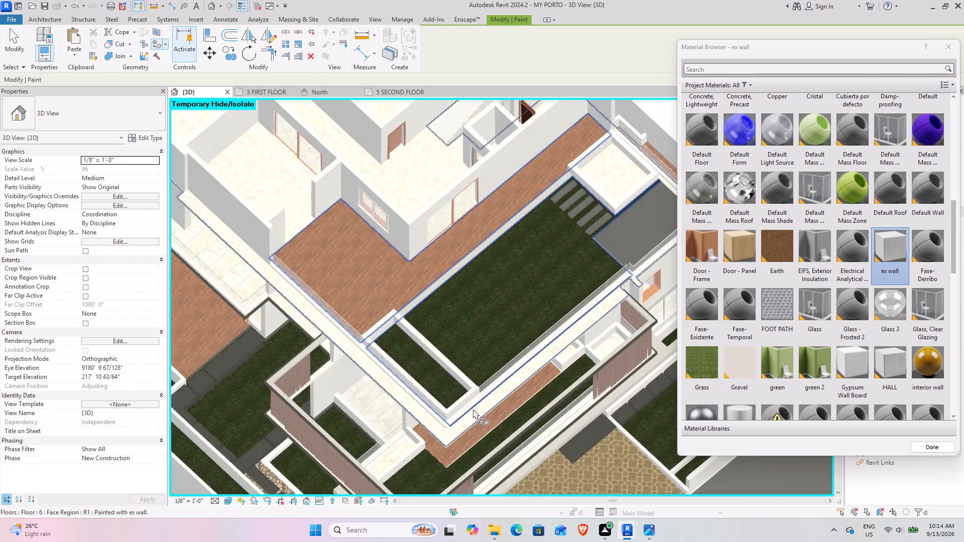
scroll(481, 417, up, 8)
scroll(565, 312, down, 4)
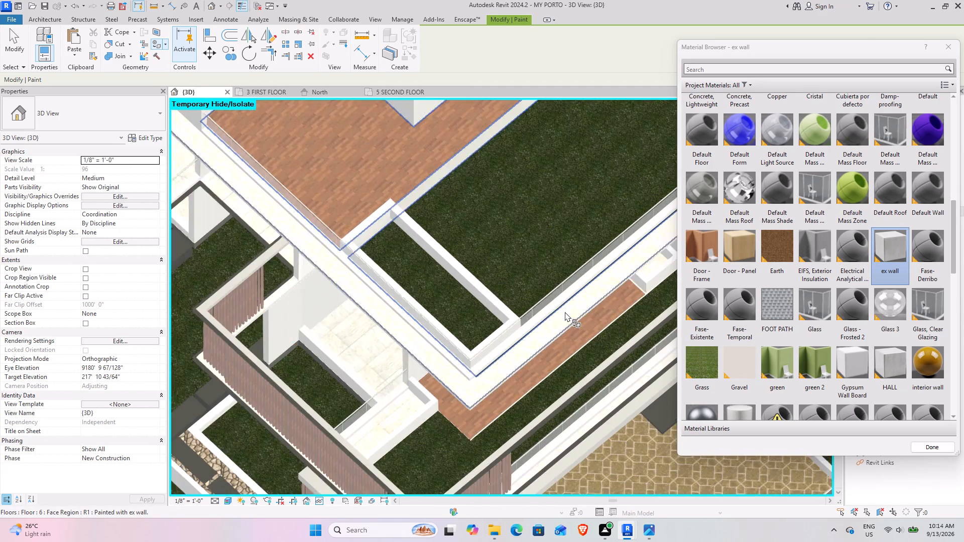
scroll(565, 312, down, 4)
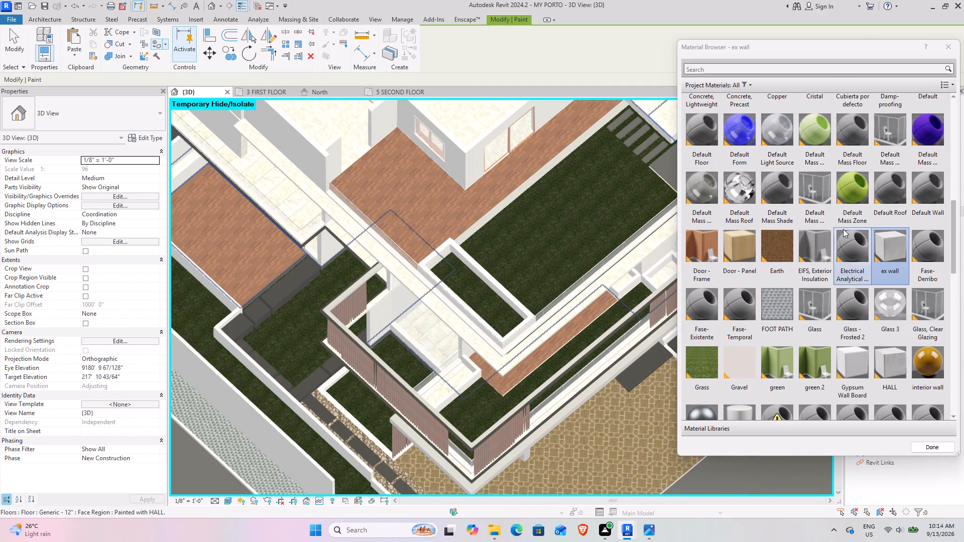
scroll(839, 336, down, 1)
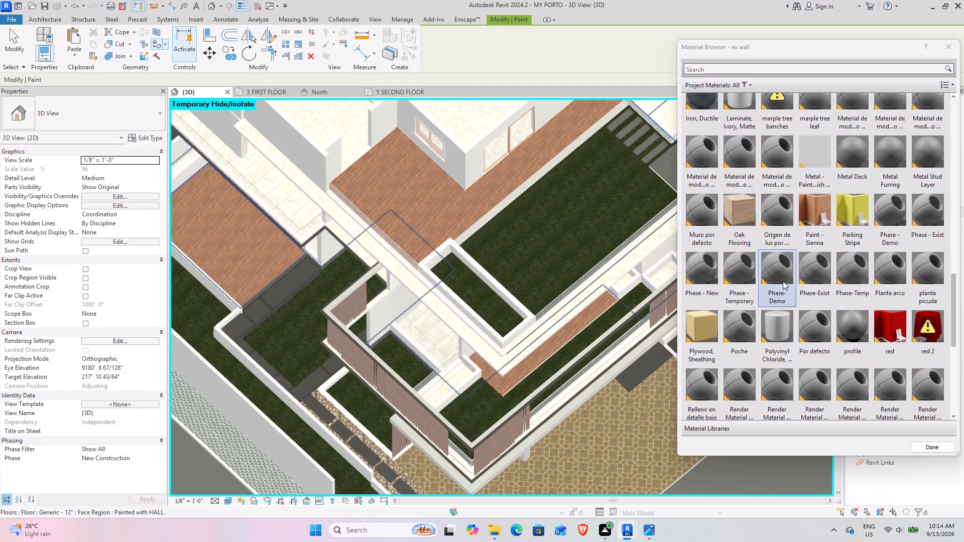
scroll(804, 234, up, 1)
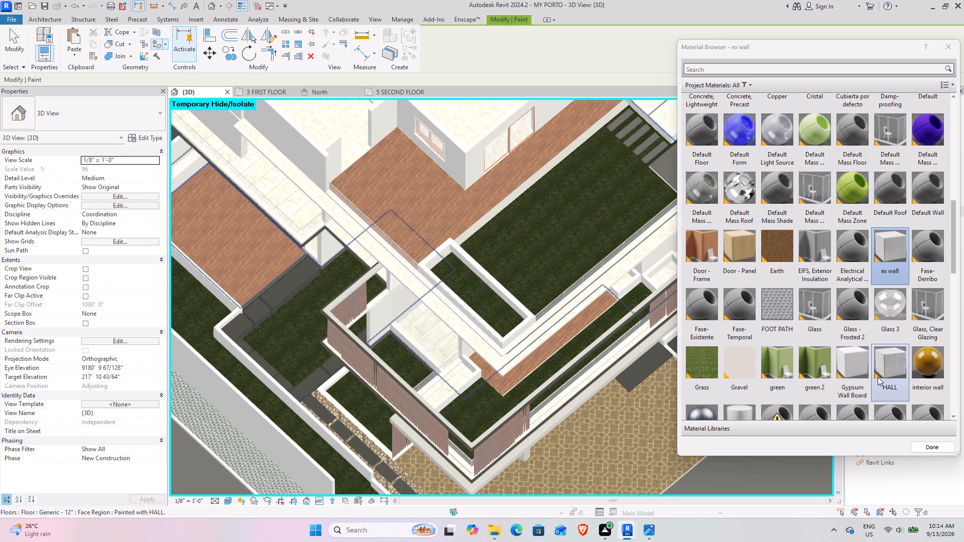
click(878, 377)
middle_drag(577, 197, 554, 378)
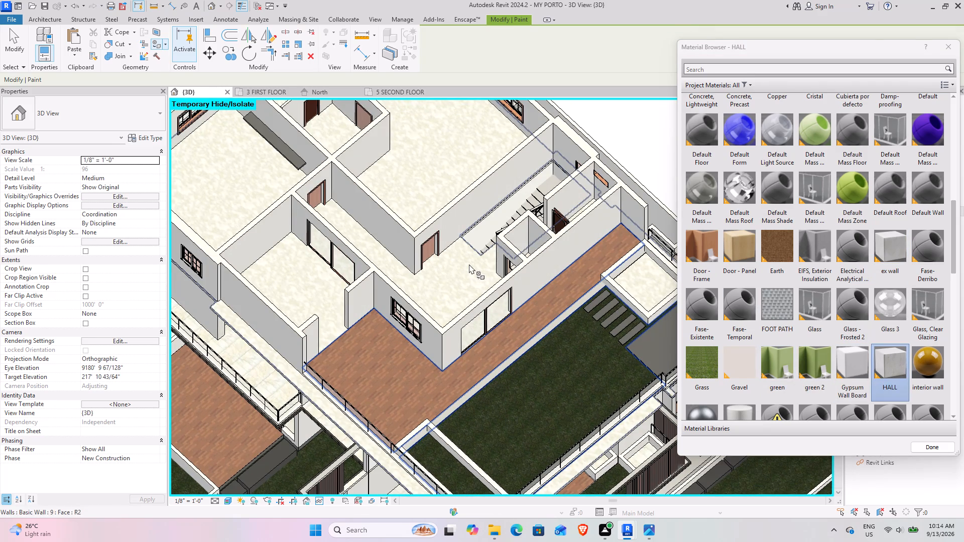
click(469, 264)
scroll(469, 264, down, 4)
middle_drag(474, 300, 516, 205)
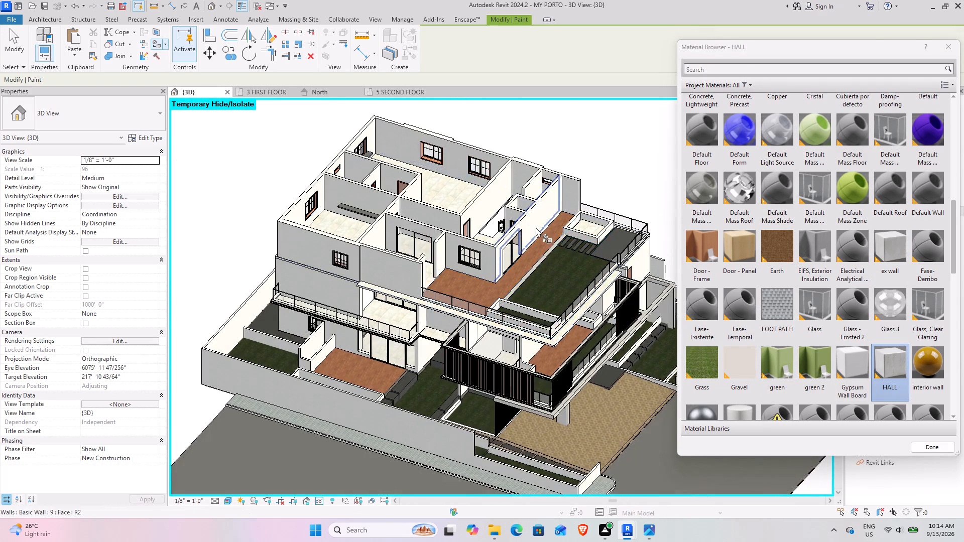
middle_drag(536, 227, 508, 294)
scroll(519, 374, up, 6)
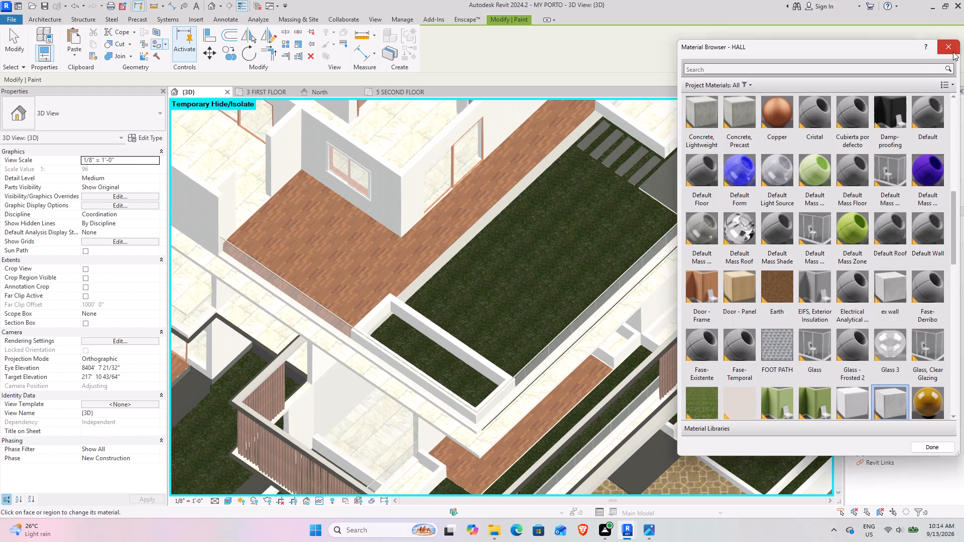
click(953, 52)
Examine the second-floor rooms, floor finish and terrace in 3D from the front and side.
middle_drag(436, 247, 505, 414)
scroll(500, 392, down, 4)
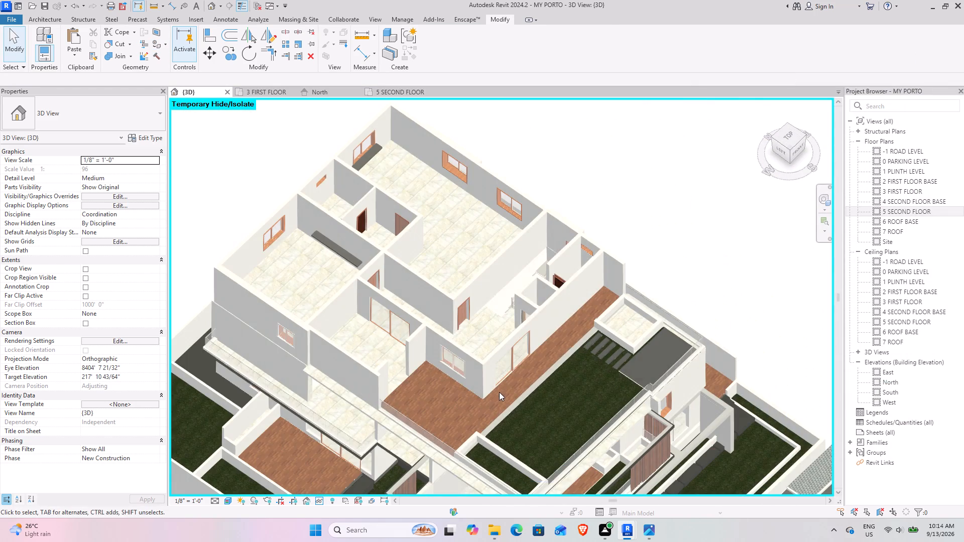
shift+middle_drag(499, 390, 471, 289)
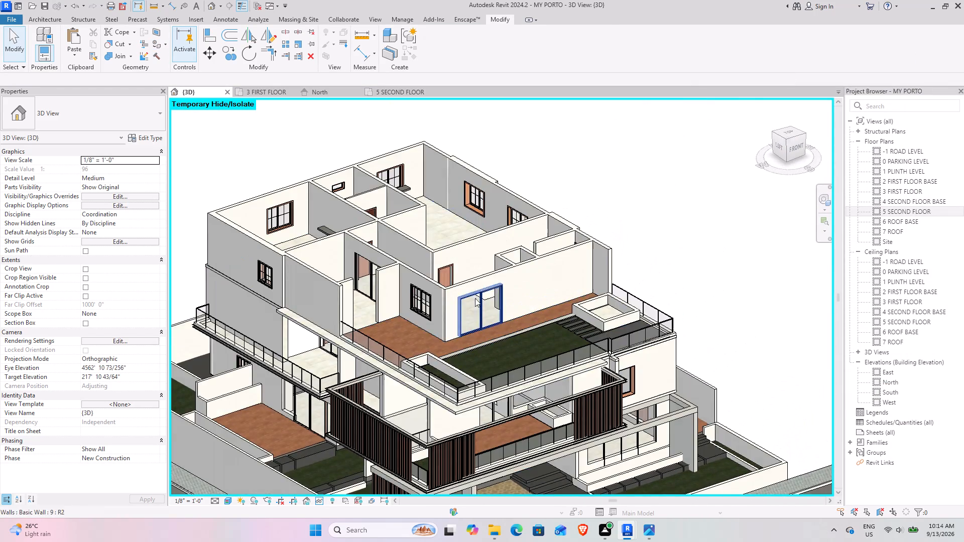
middle_drag(465, 336, 566, 199)
shift+middle_drag(561, 207, 554, 283)
middle_drag(545, 282, 525, 330)
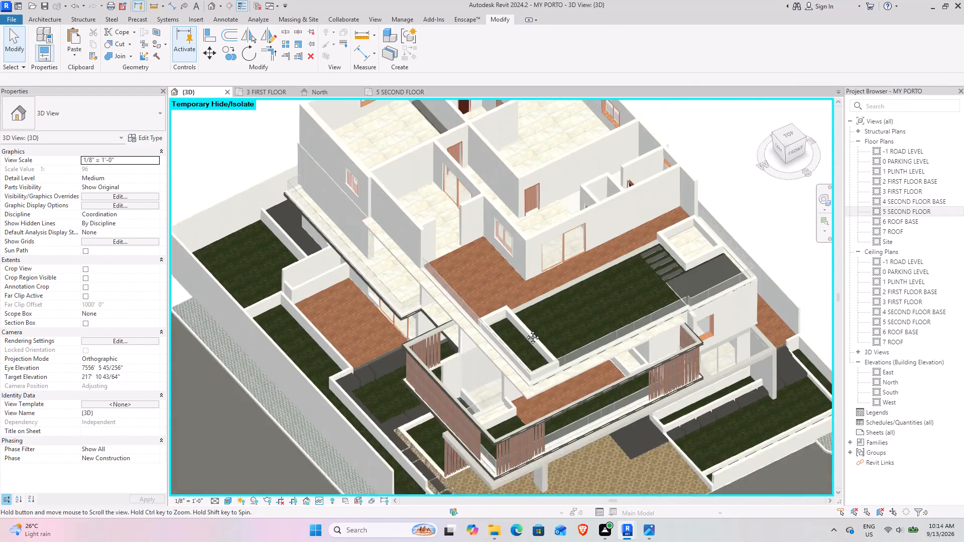
middle_drag(525, 330, 493, 377)
shift+middle_drag(491, 374, 442, 315)
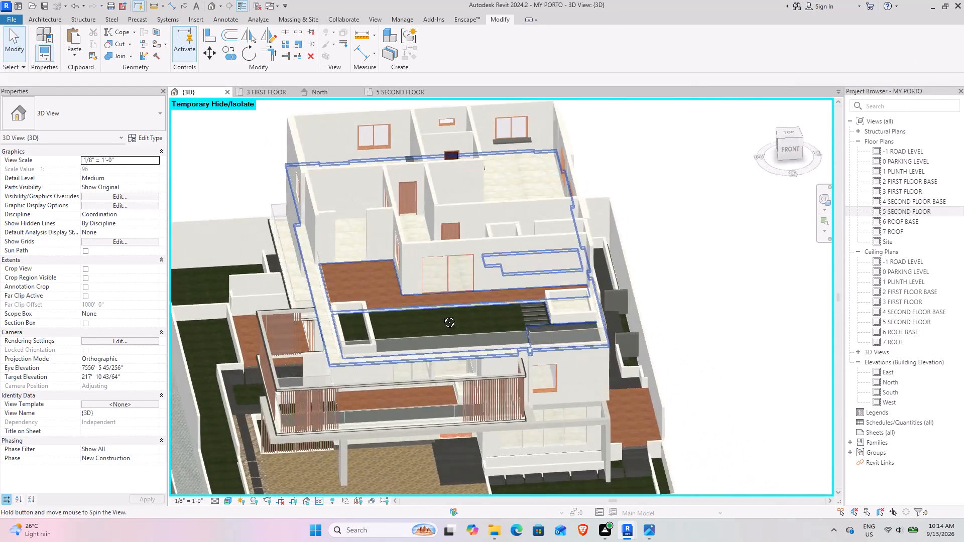
shift+middle_drag(442, 315, 476, 327)
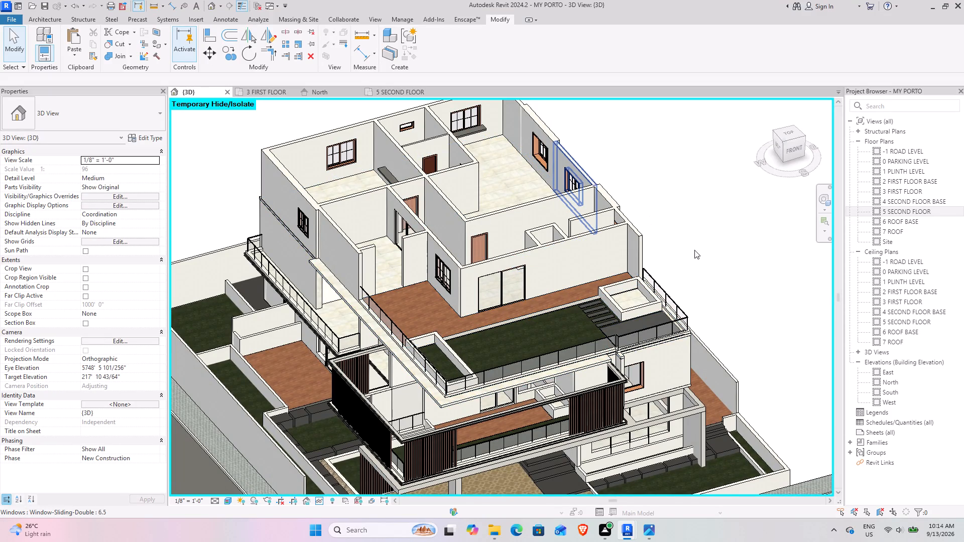
Examine the side passage, including the short Generic - 8" wall at the planter, and the building's front in 3D.
shift+middle_drag(665, 254, 563, 239)
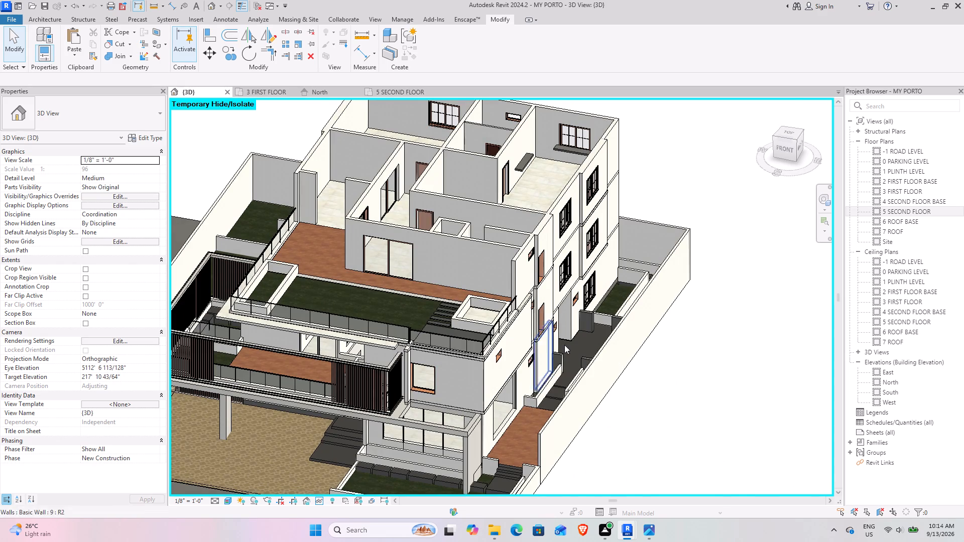
scroll(596, 337, up, 4)
scroll(589, 377, up, 4)
middle_drag(562, 371, 642, 237)
scroll(646, 236, down, 2)
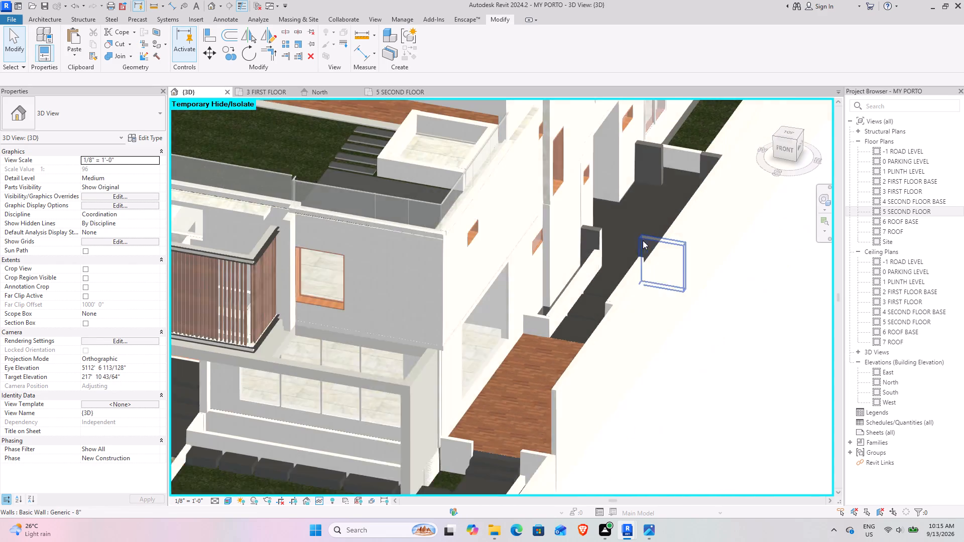
scroll(643, 240, down, 2)
shift+middle_drag(625, 247, 568, 332)
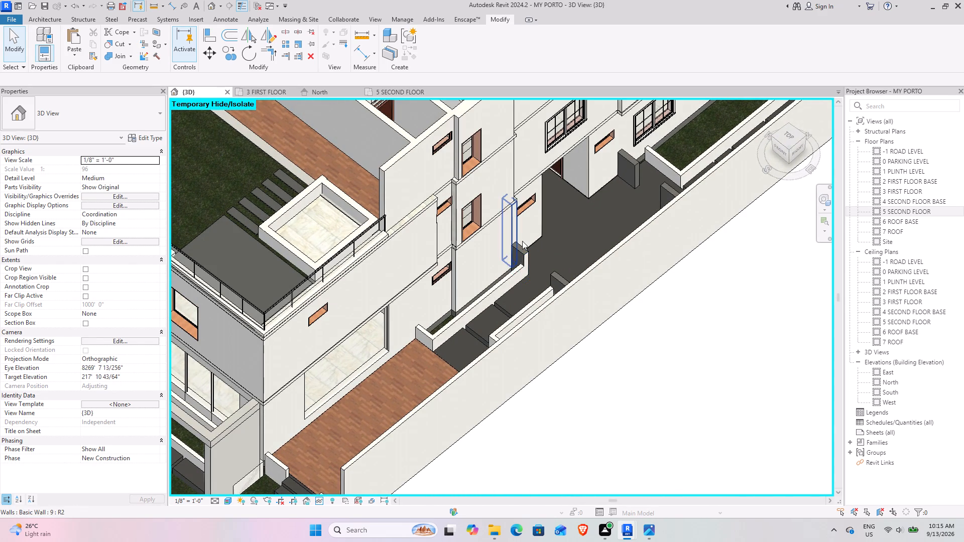
click(524, 240)
click(519, 250)
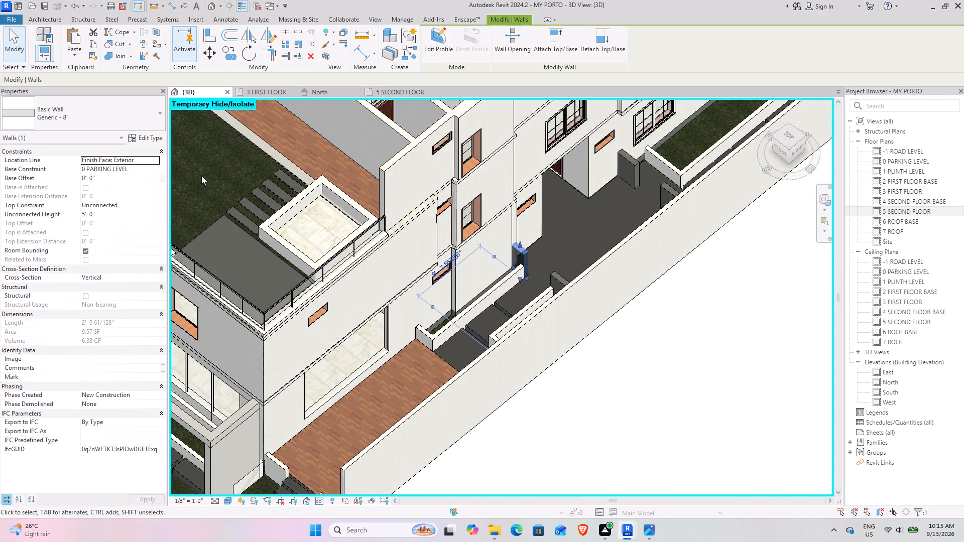
click(708, 375)
shift+middle_drag(682, 370, 707, 373)
middle_drag(698, 365, 584, 482)
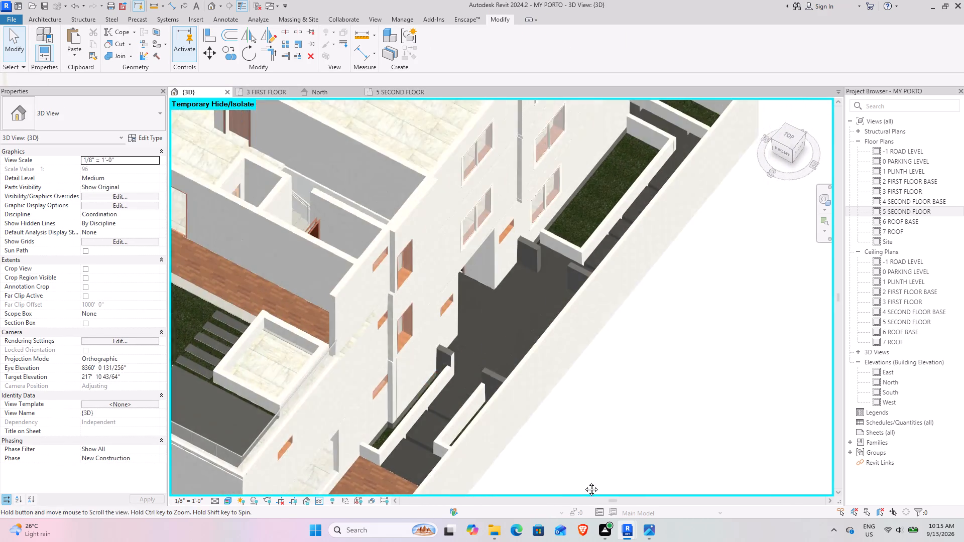
middle_drag(584, 482, 584, 482)
middle_drag(581, 461, 657, 336)
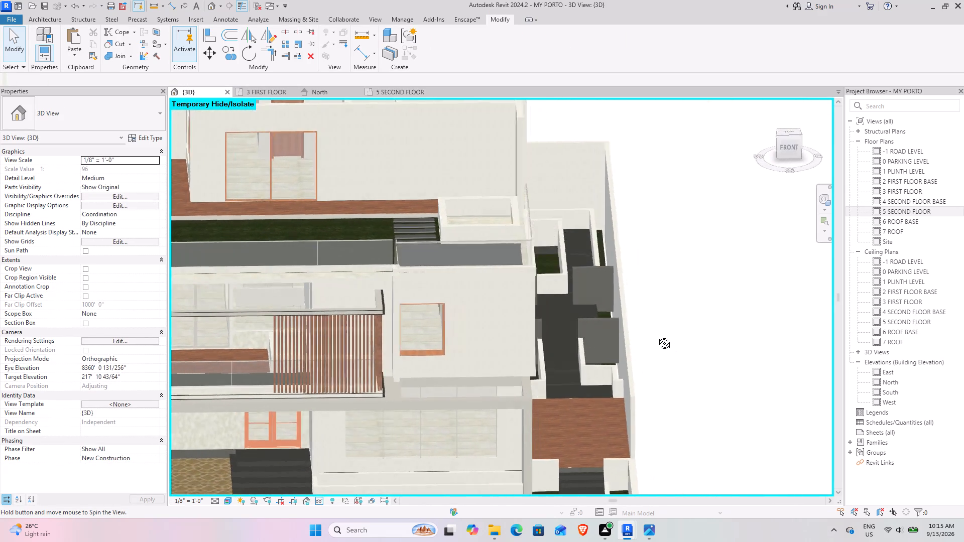
middle_drag(657, 336, 642, 439)
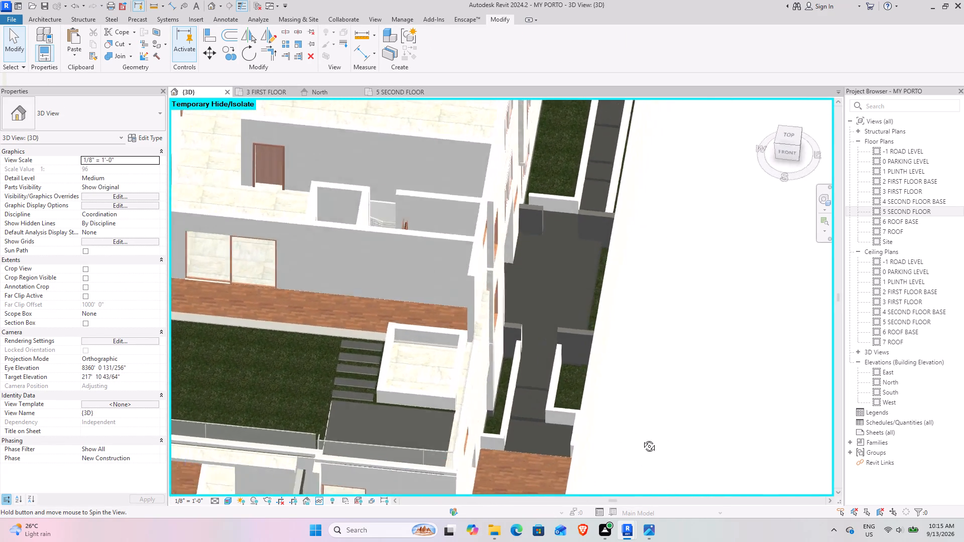
middle_drag(642, 439, 540, 459)
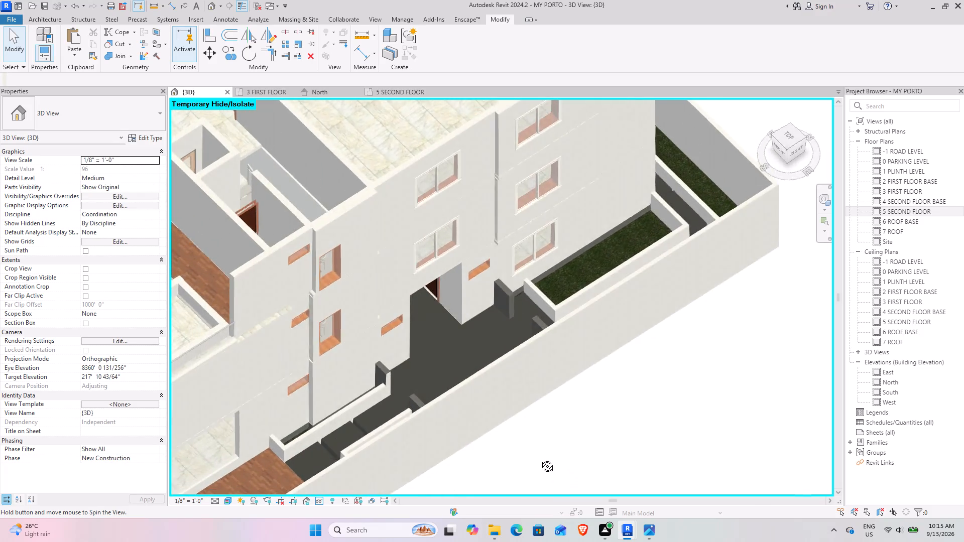
middle_drag(540, 459, 618, 334)
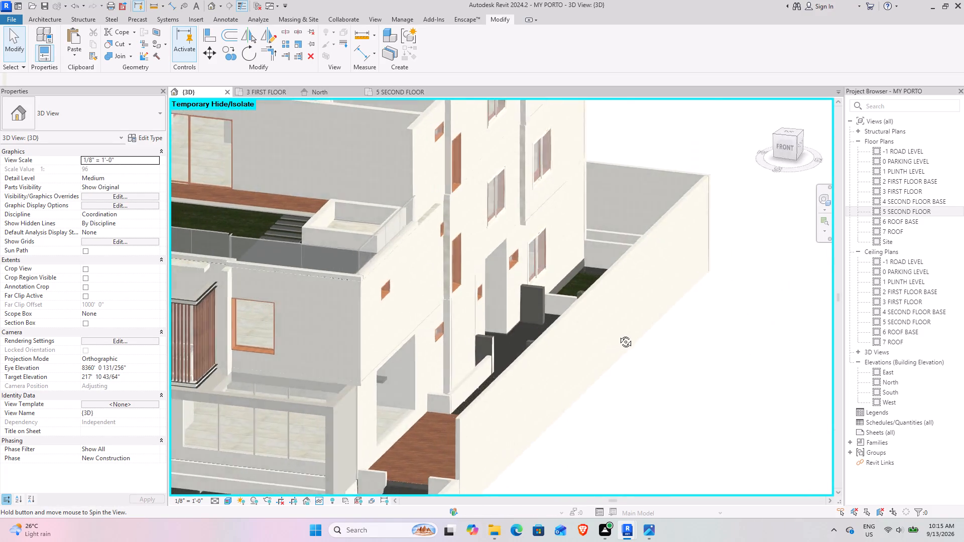
middle_drag(618, 334, 655, 296)
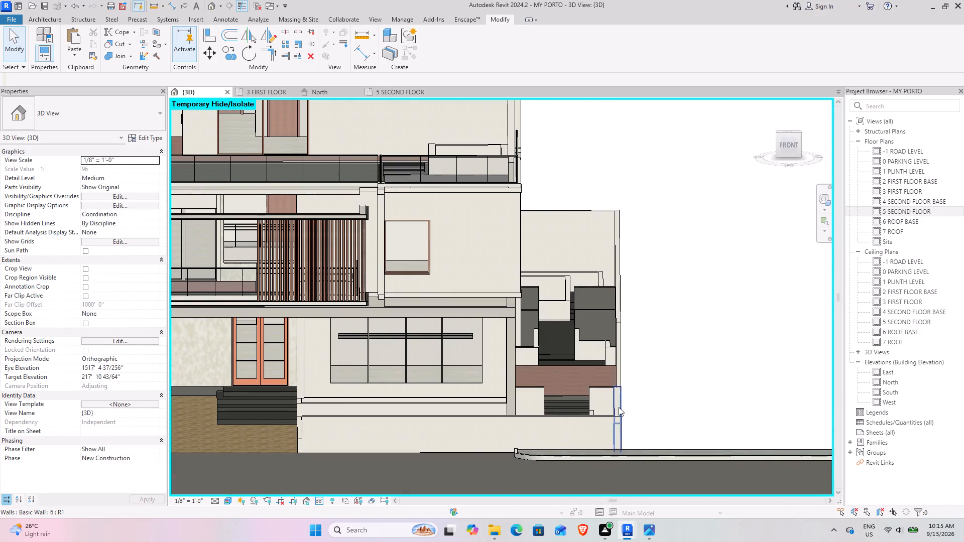
scroll(615, 372, down, 4)
shift+middle_drag(554, 380, 589, 409)
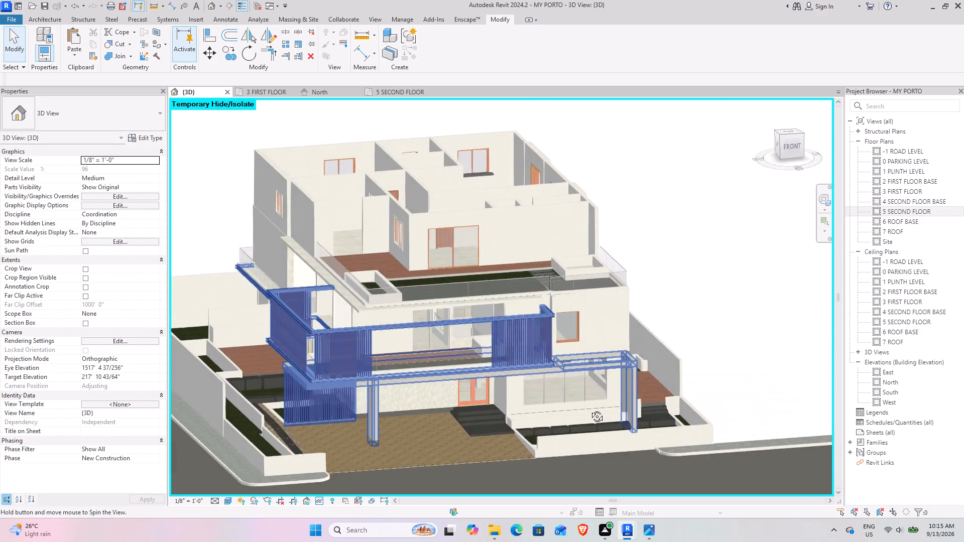
shift+middle_drag(589, 409, 599, 426)
shift+middle_drag(535, 424, 552, 425)
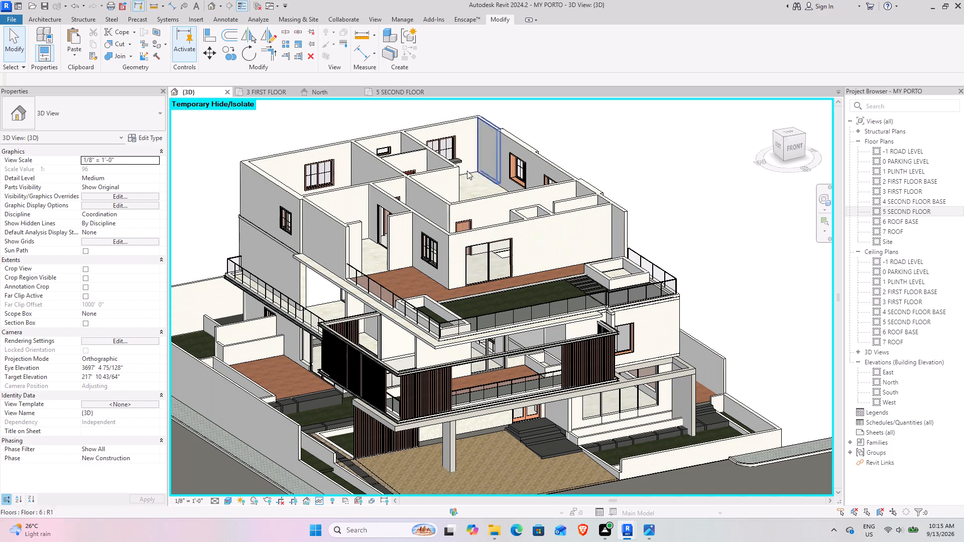
Reset the temporary hide/isolate in the 3D view to bring back the hidden roof slab over the second floor.
shift+middle_drag(520, 191, 573, 343)
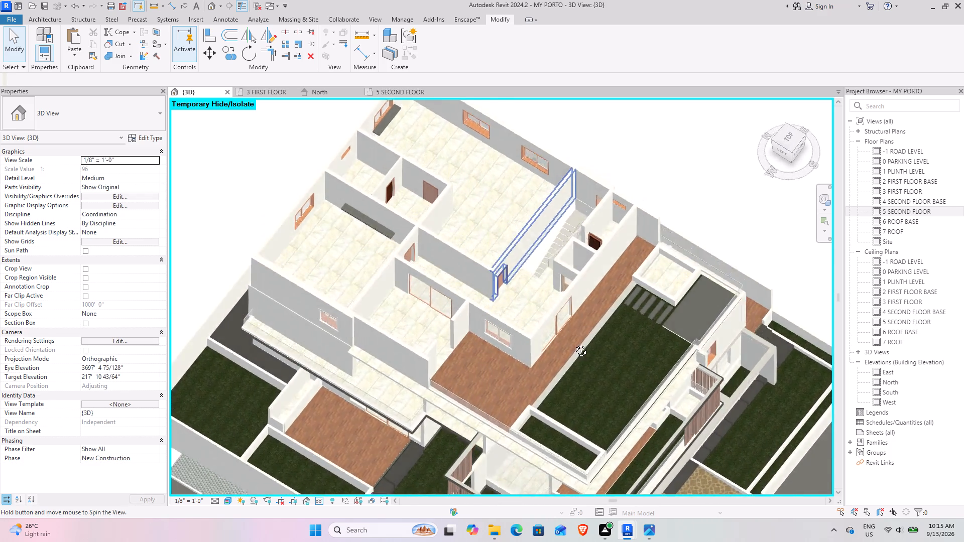
shift+middle_drag(573, 343, 452, 396)
shift+middle_drag(451, 394, 514, 259)
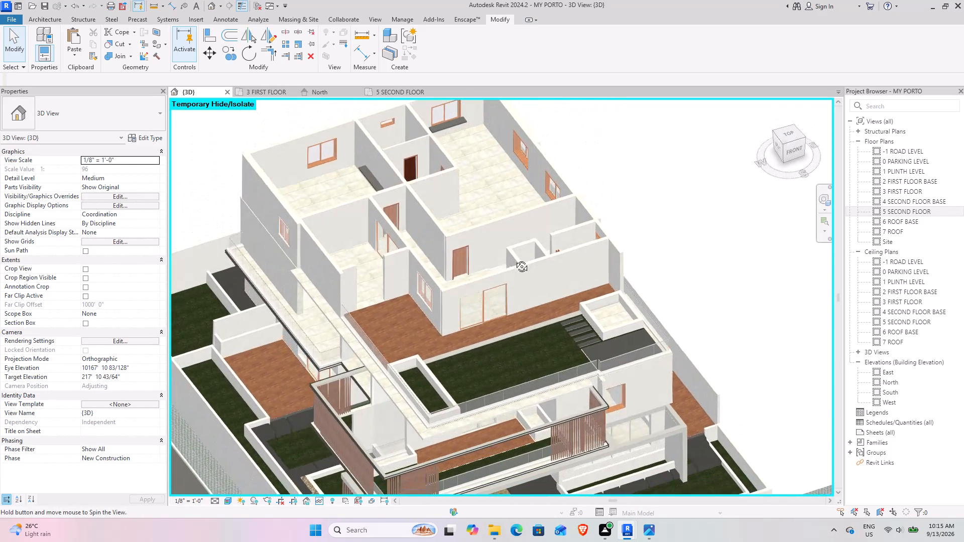
shift+middle_drag(514, 259, 395, 280)
scroll(395, 280, down, 4)
shift+middle_drag(371, 332, 521, 210)
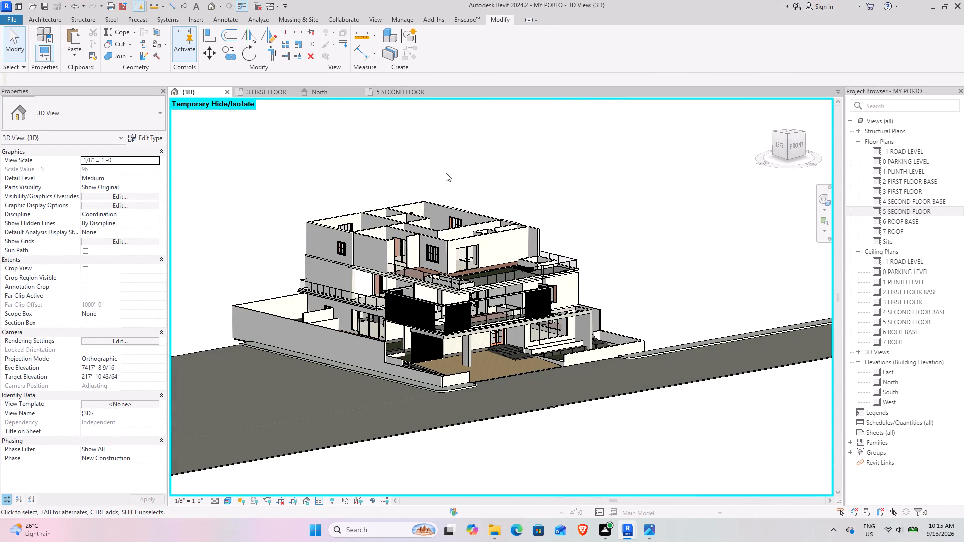
right_click(414, 159)
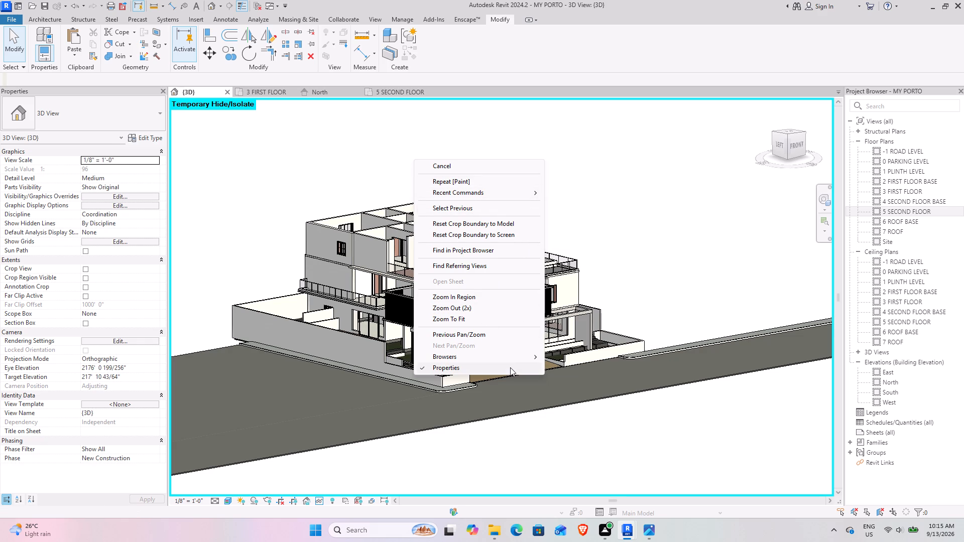
click(565, 464)
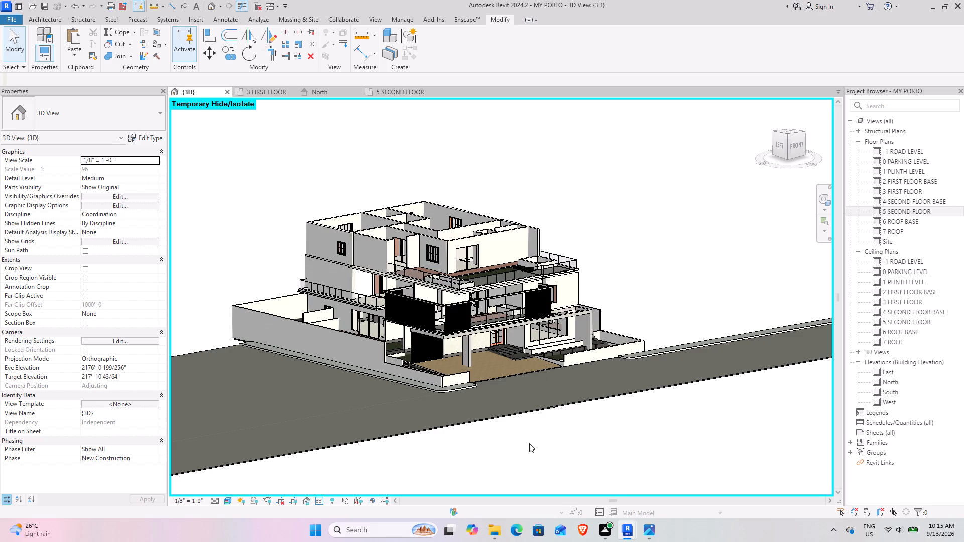
click(319, 501)
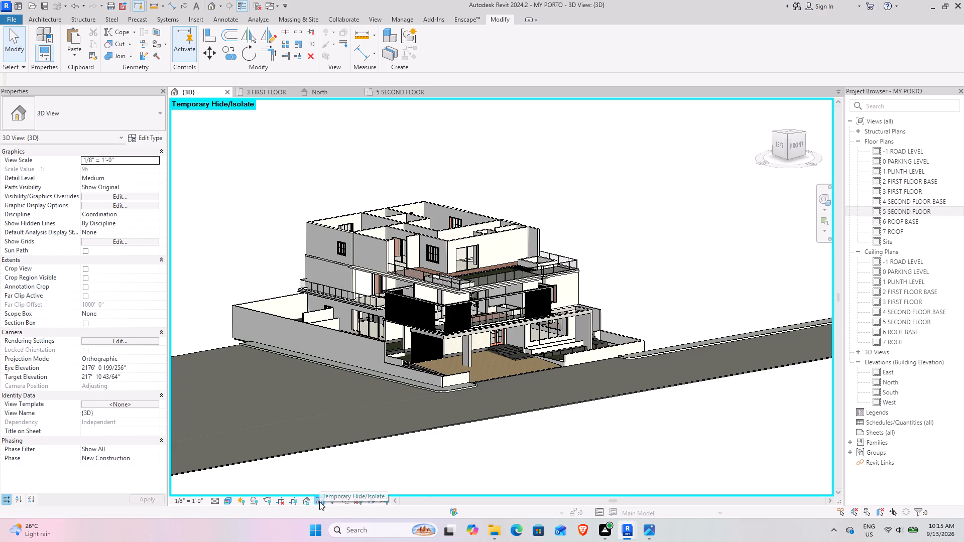
click(332, 491)
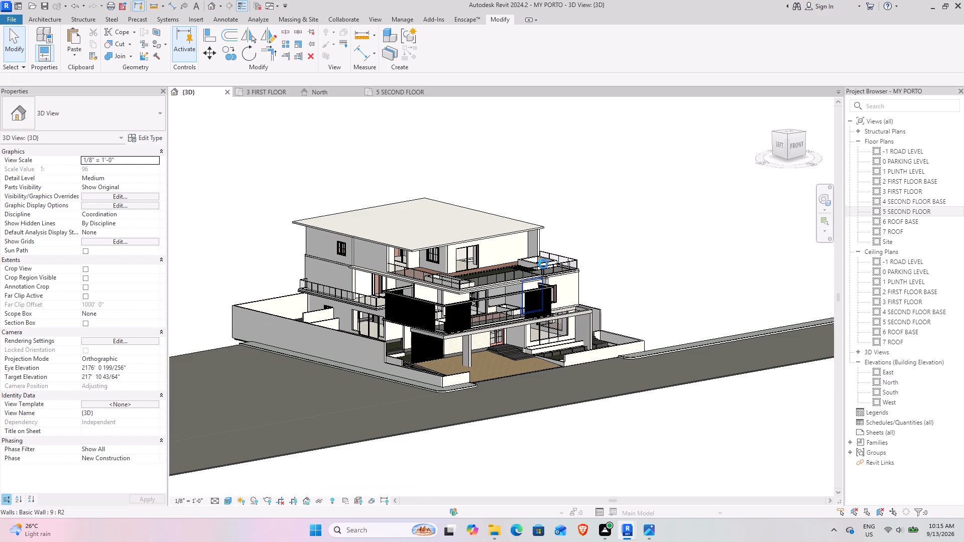
Examine the building's exterior in 3D from the front and left side, and check it against the Aparna Amber reference image in Photos.
scroll(468, 223, up, 4)
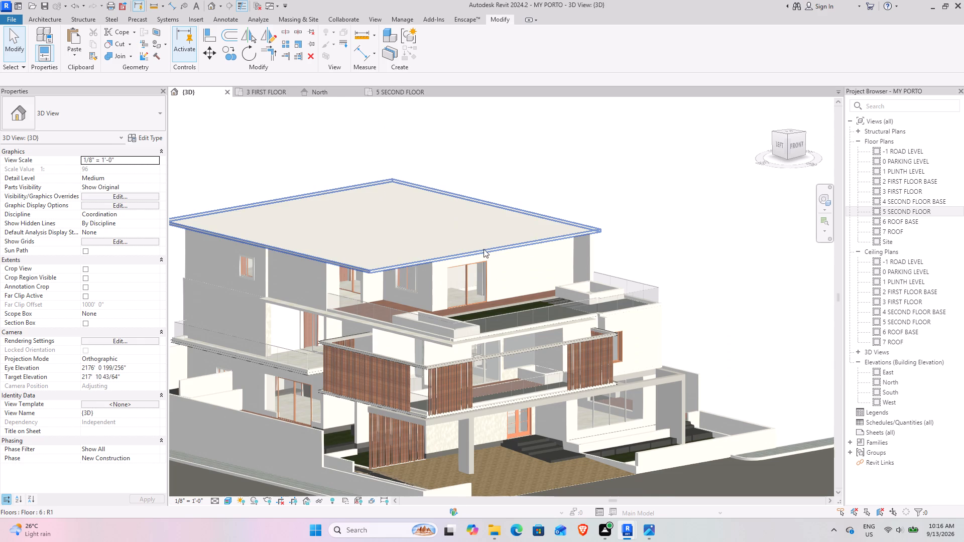
scroll(476, 250, down, 4)
shift+middle_drag(451, 301, 419, 298)
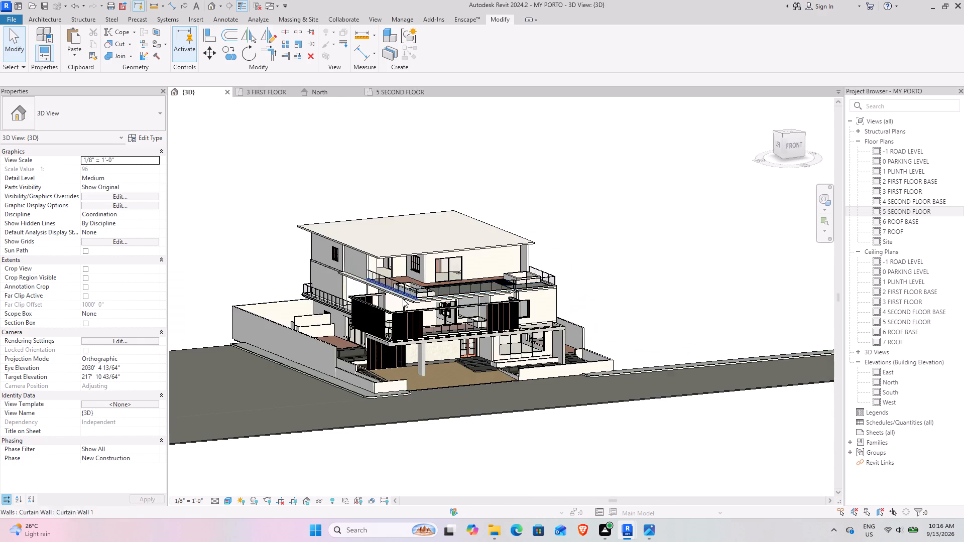
scroll(358, 314, up, 8)
shift+middle_drag(443, 282, 481, 266)
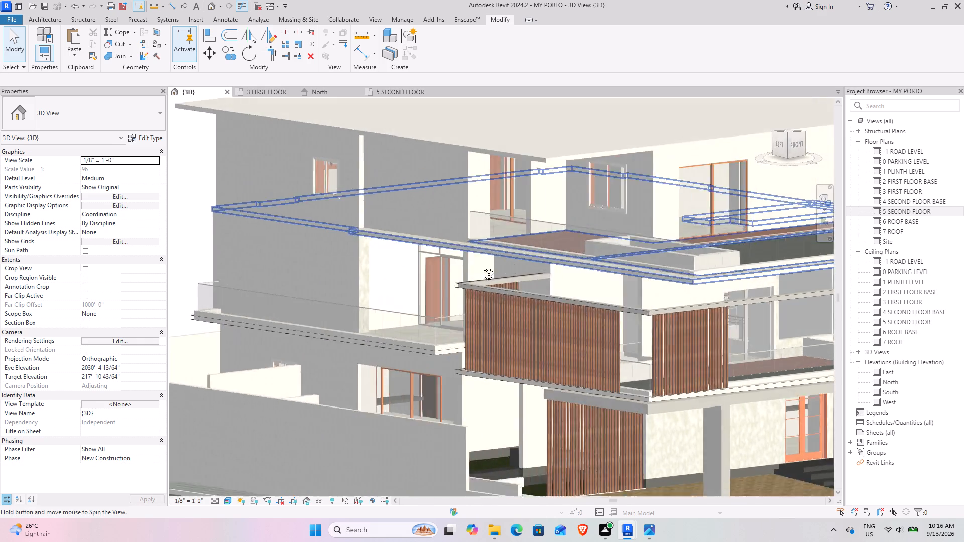
shift+middle_drag(481, 266, 457, 334)
shift+middle_drag(397, 345, 457, 345)
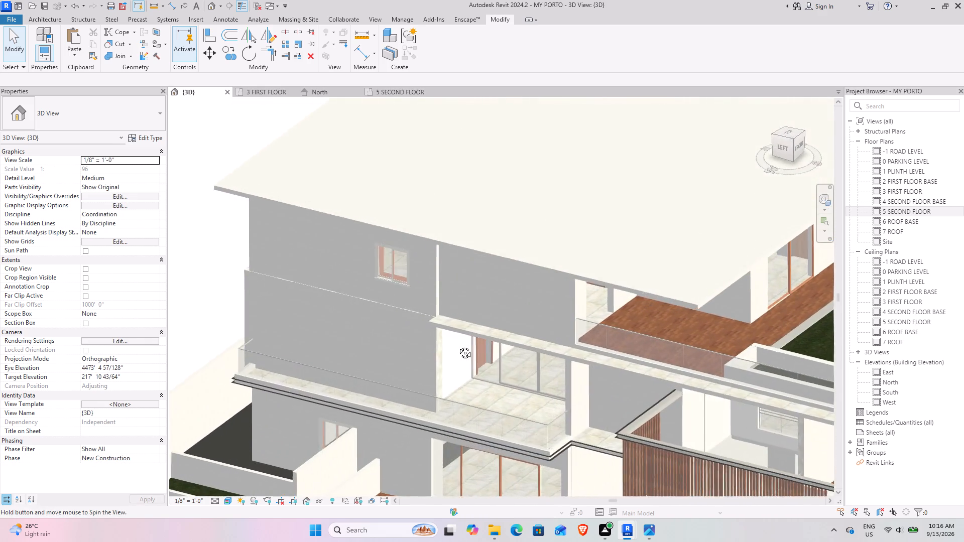
shift+middle_drag(457, 345, 383, 280)
shift+middle_drag(373, 298, 406, 246)
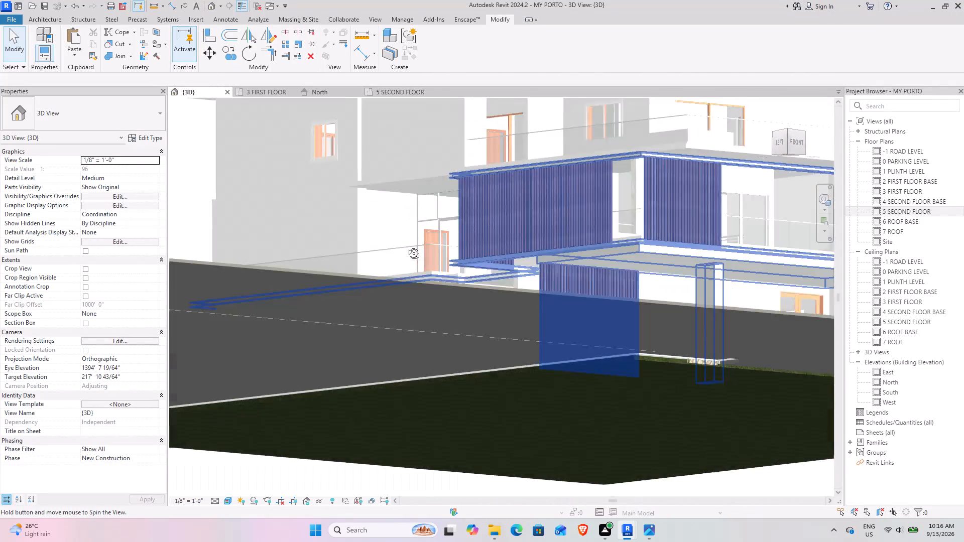
shift+middle_drag(406, 246, 398, 270)
scroll(407, 277, down, 4)
middle_drag(420, 309, 290, 366)
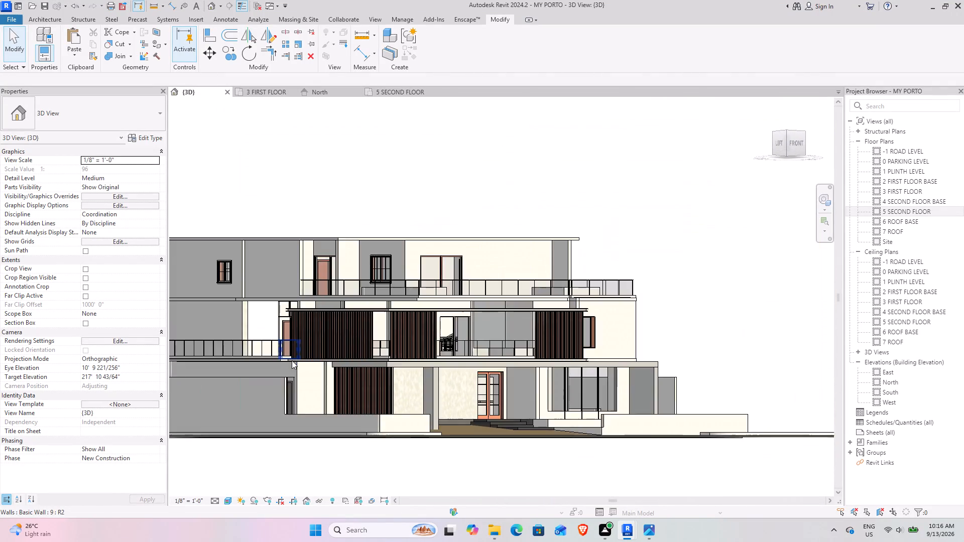
middle_drag(292, 360, 351, 362)
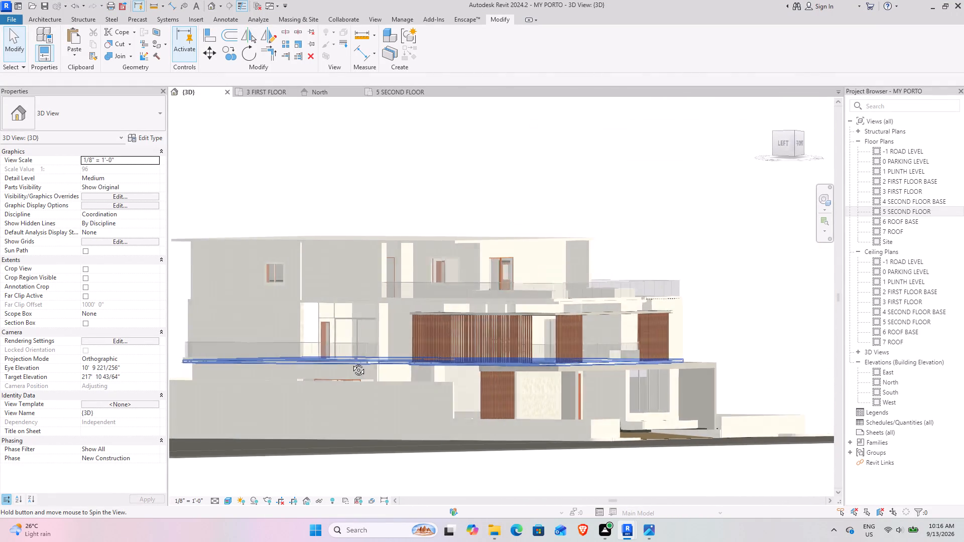
middle_drag(351, 362, 301, 404)
shift+middle_drag(296, 393, 310, 366)
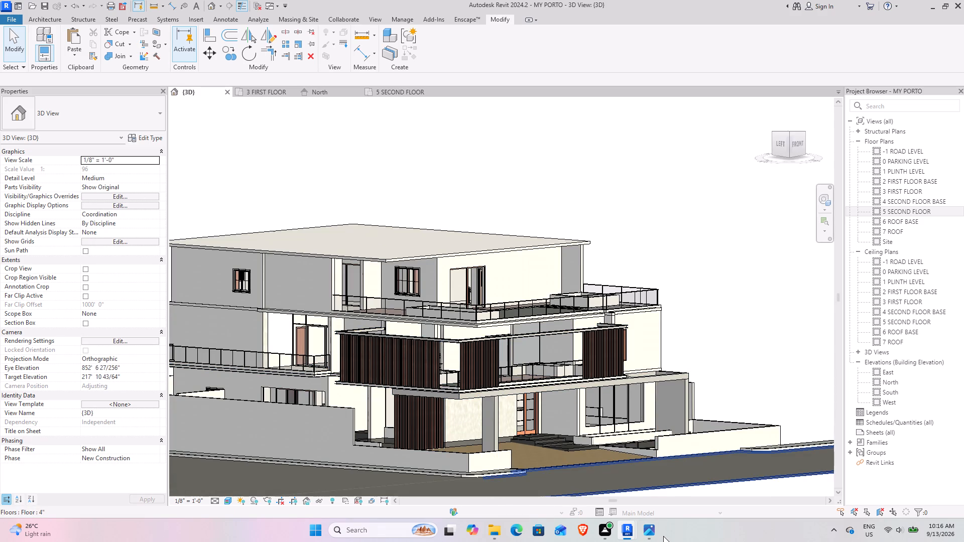
click(655, 533)
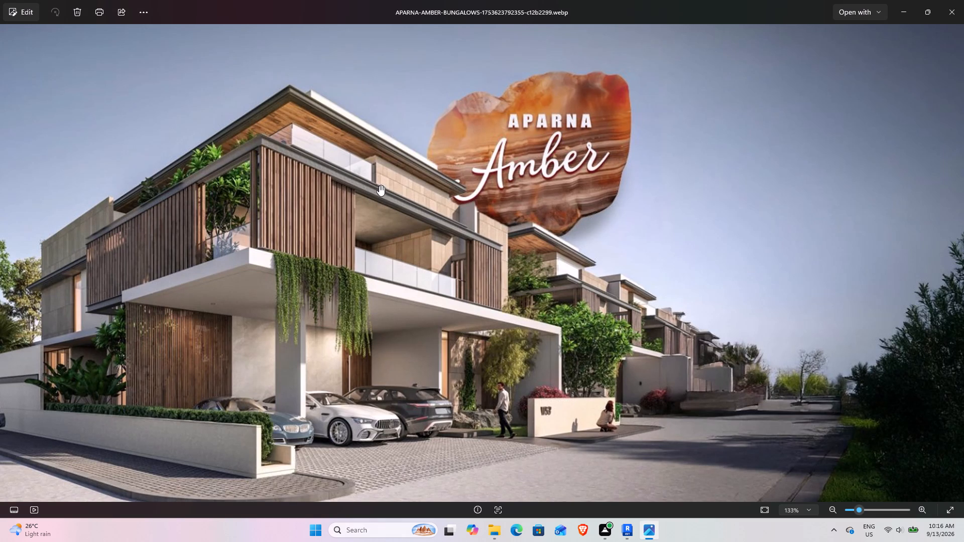
click(905, 11)
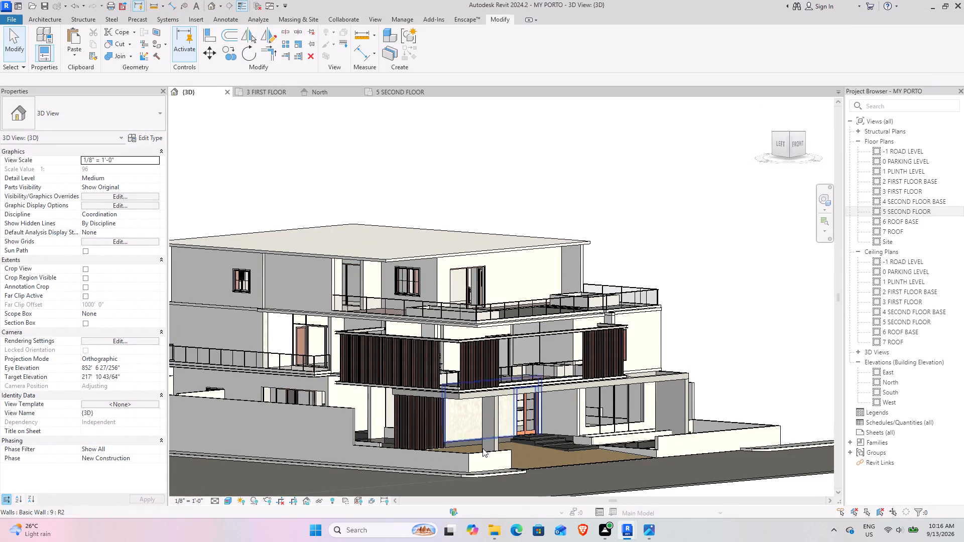
Paint the ground-floor side wall face beside the entrance door with the ex wall material.
scroll(586, 413, up, 4)
scroll(524, 426, up, 5)
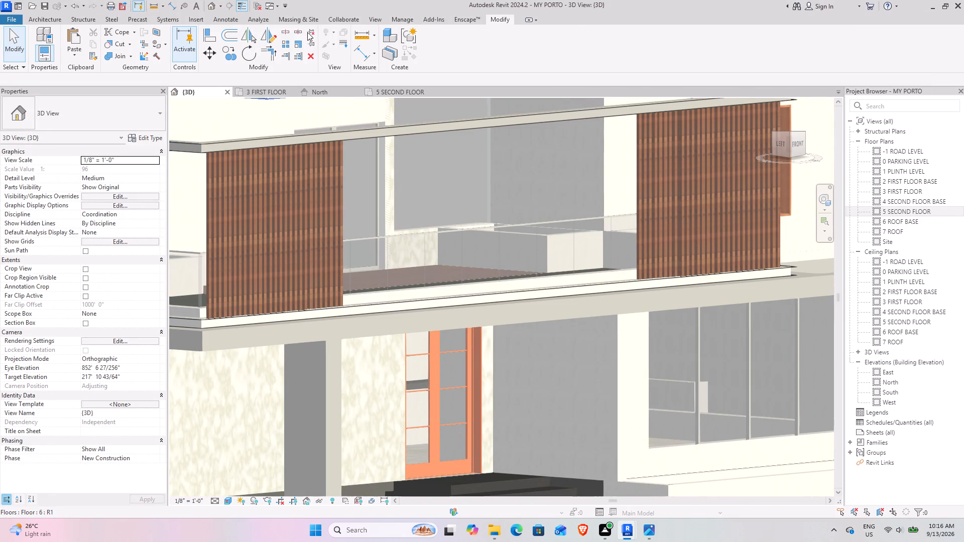
click(158, 48)
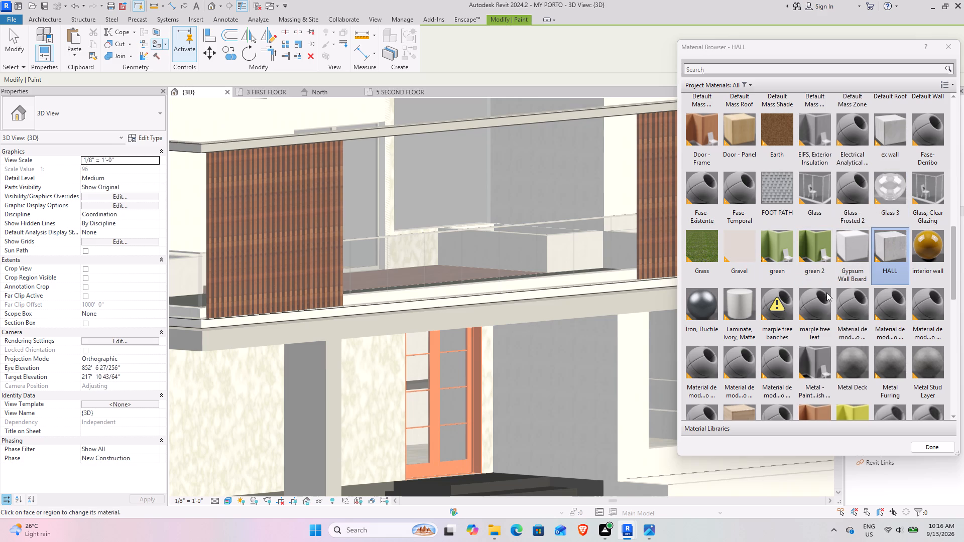
click(889, 136)
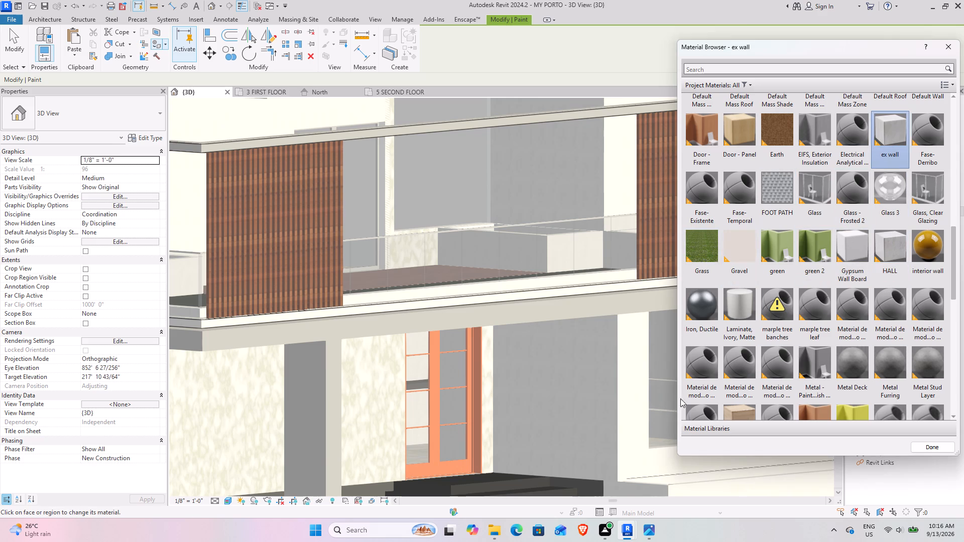
click(601, 380)
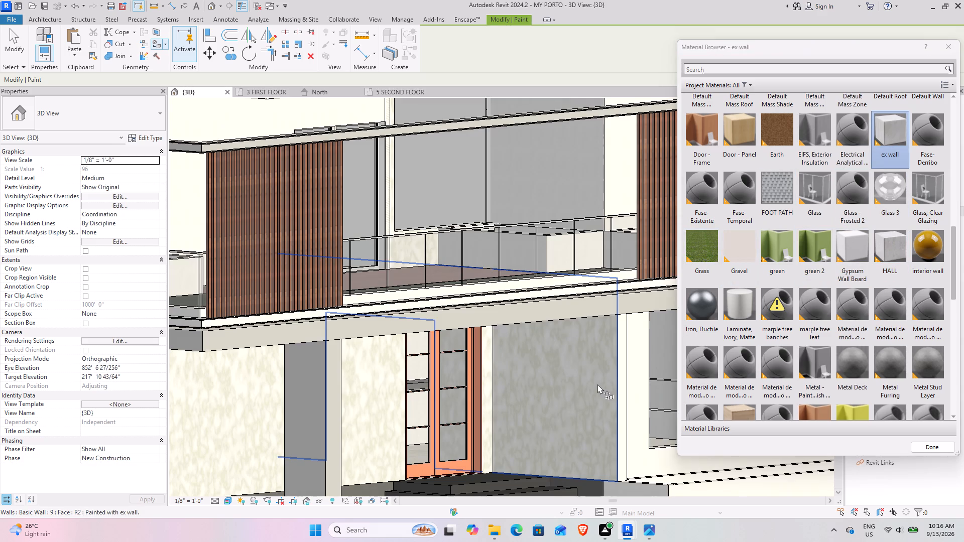
Compare the building's front facade with the Aparna Amber reference image in Photos.
scroll(584, 397, down, 8)
middle_drag(582, 410, 620, 398)
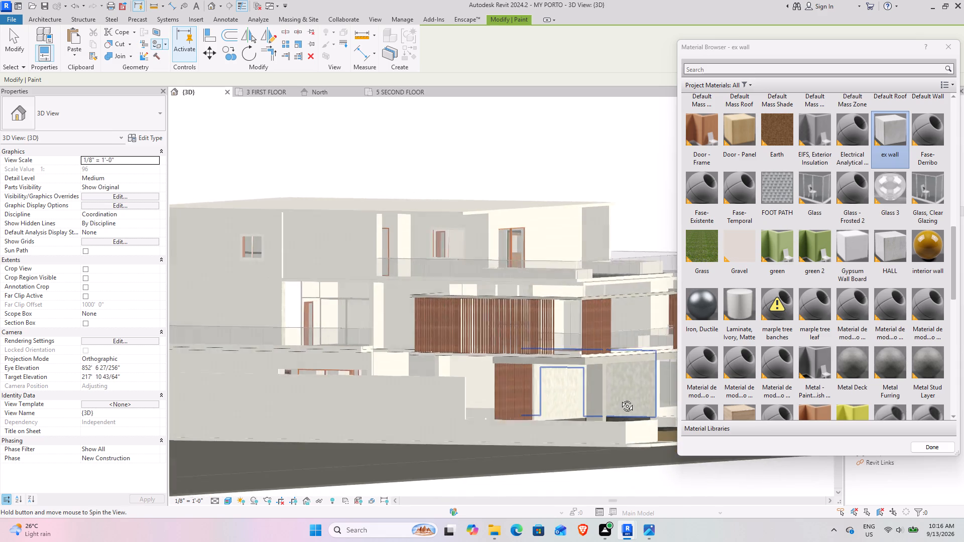
middle_drag(620, 398, 558, 422)
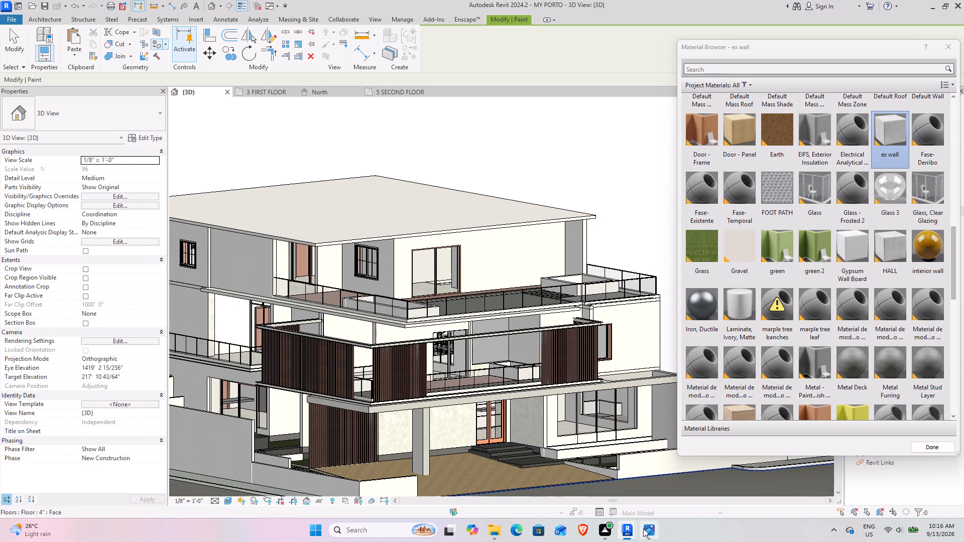
click(643, 528)
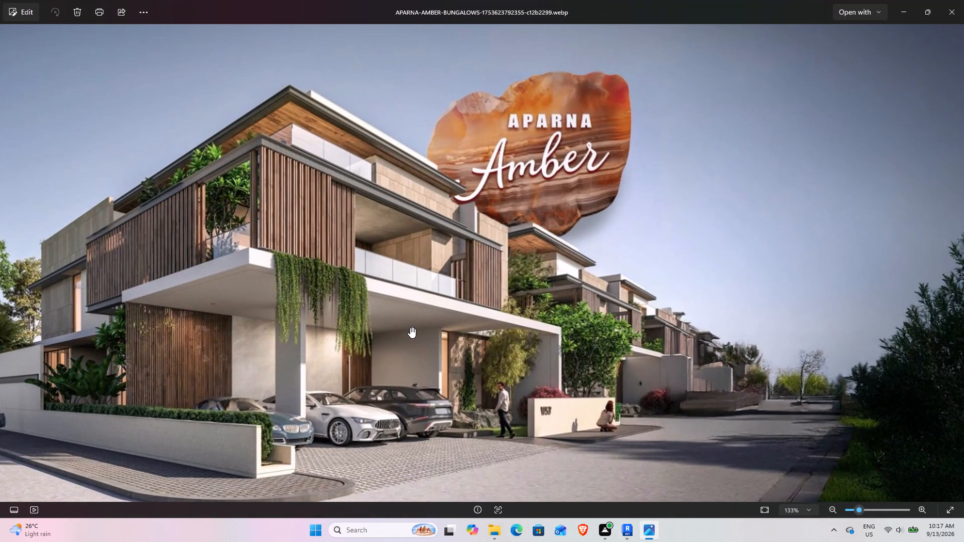
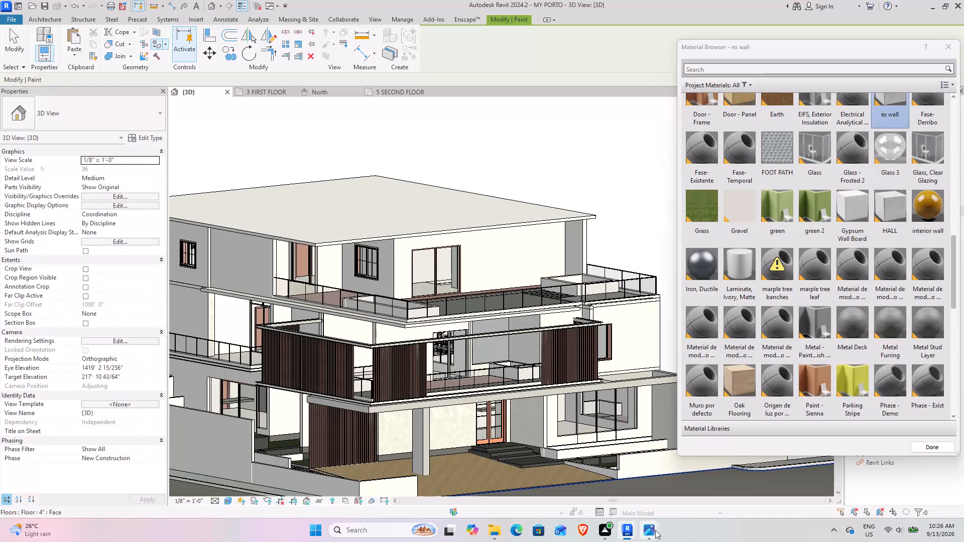
Switch to Photos and bring up the geometric lattice pattern image, WhatsApp Image 2026-09-13 at 10.22.56 AM.
click(655, 530)
click(724, 481)
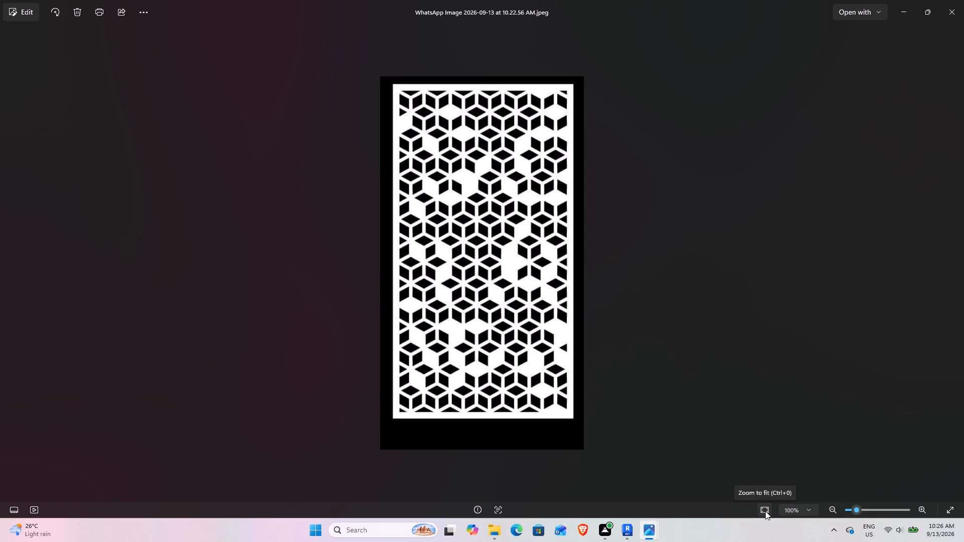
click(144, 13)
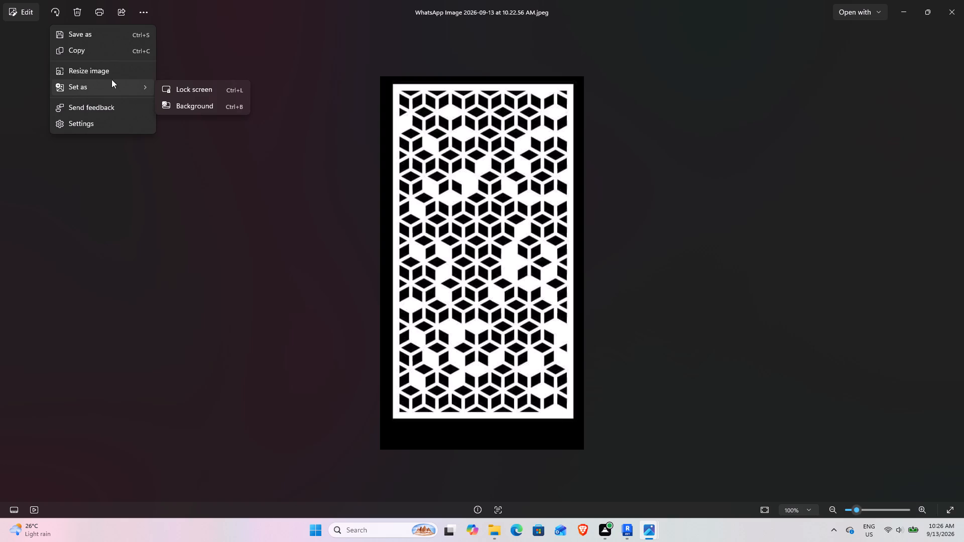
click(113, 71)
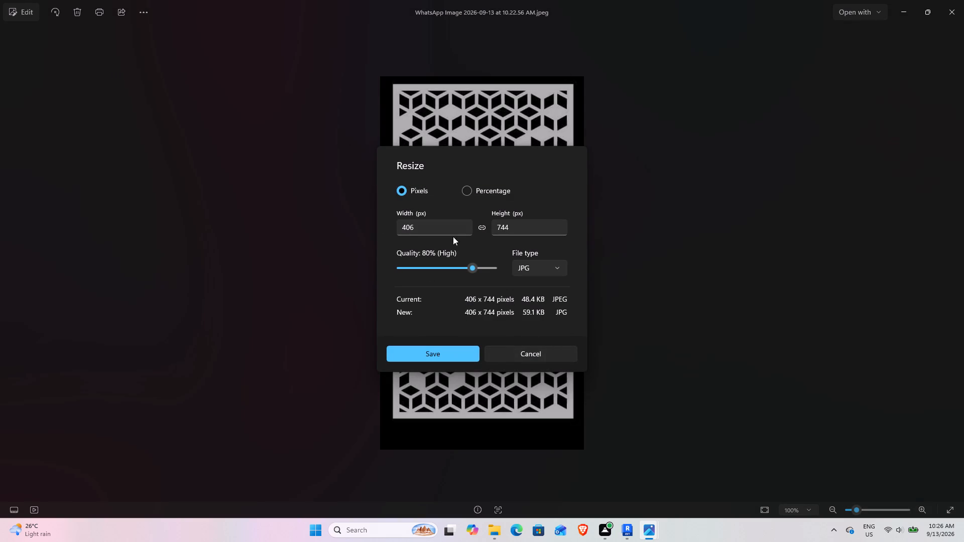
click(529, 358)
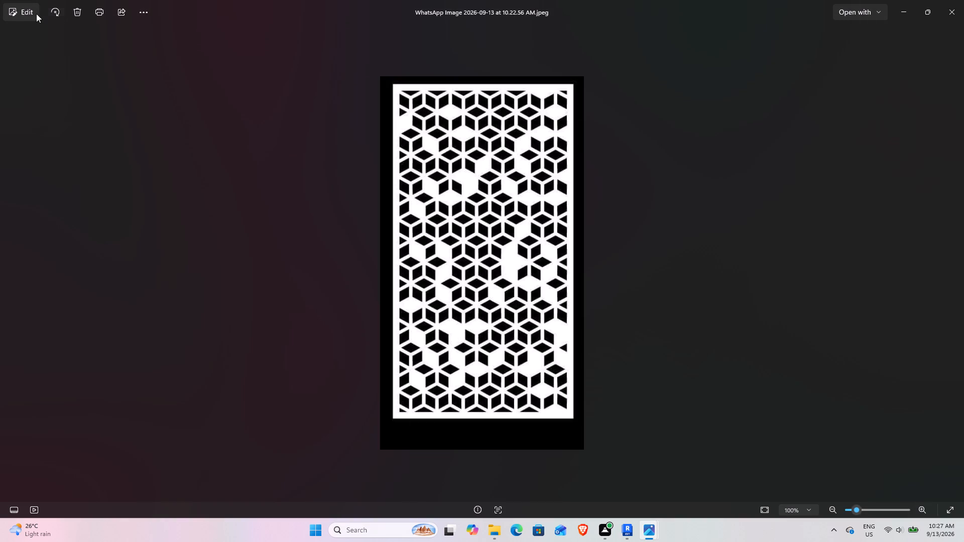
Crop the black margins off all four sides of the lattice pattern image and save over the original file.
click(24, 13)
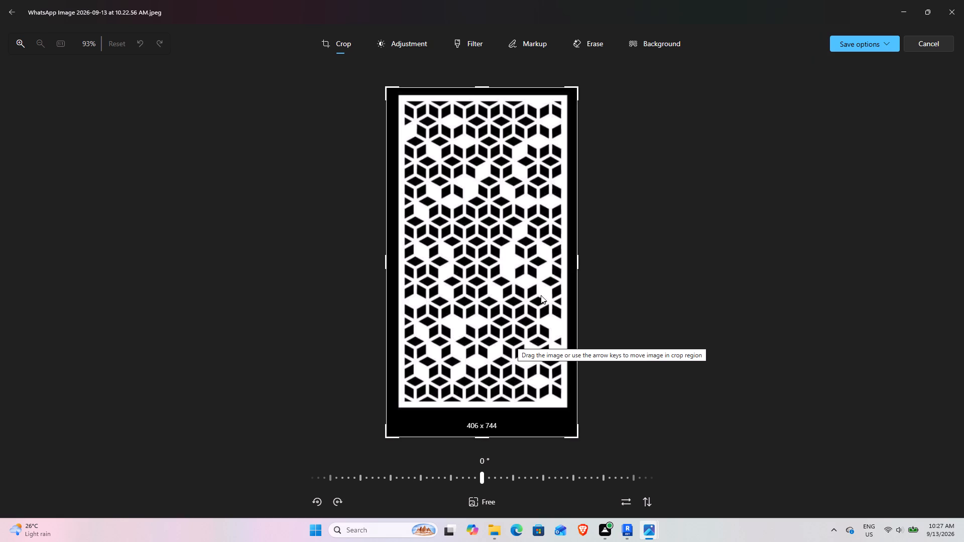
drag(481, 437, 486, 420)
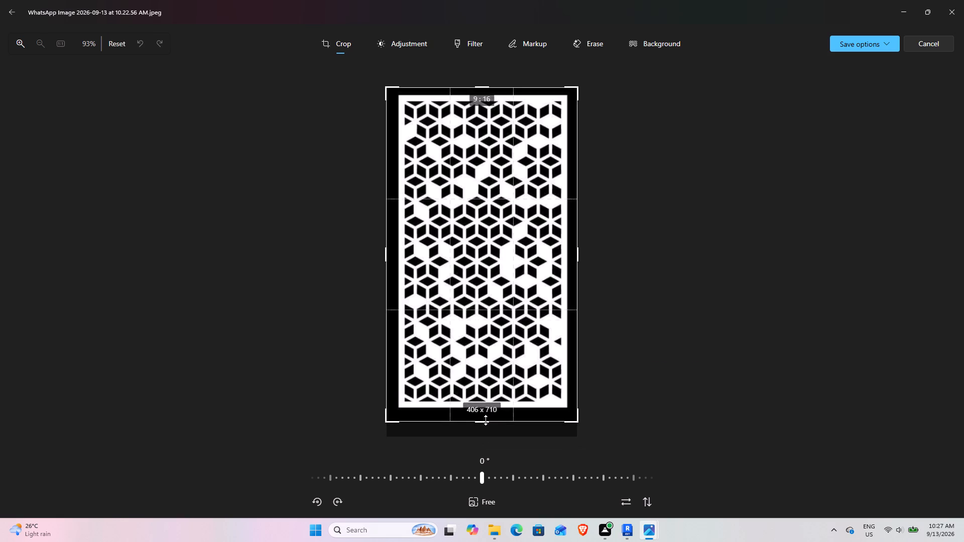
drag(486, 420, 490, 408)
drag(585, 260, 572, 260)
drag(384, 266, 407, 263)
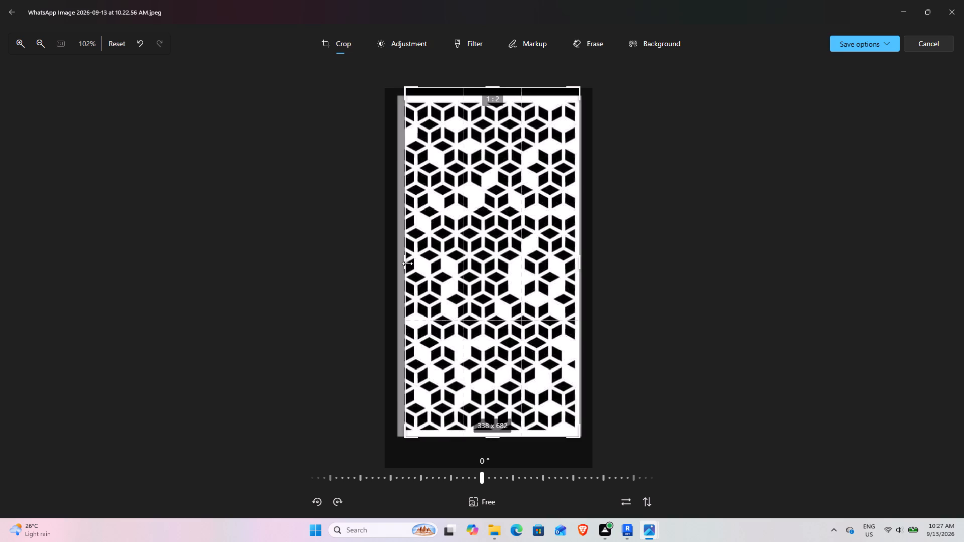
drag(407, 263, 397, 261)
drag(478, 85, 478, 89)
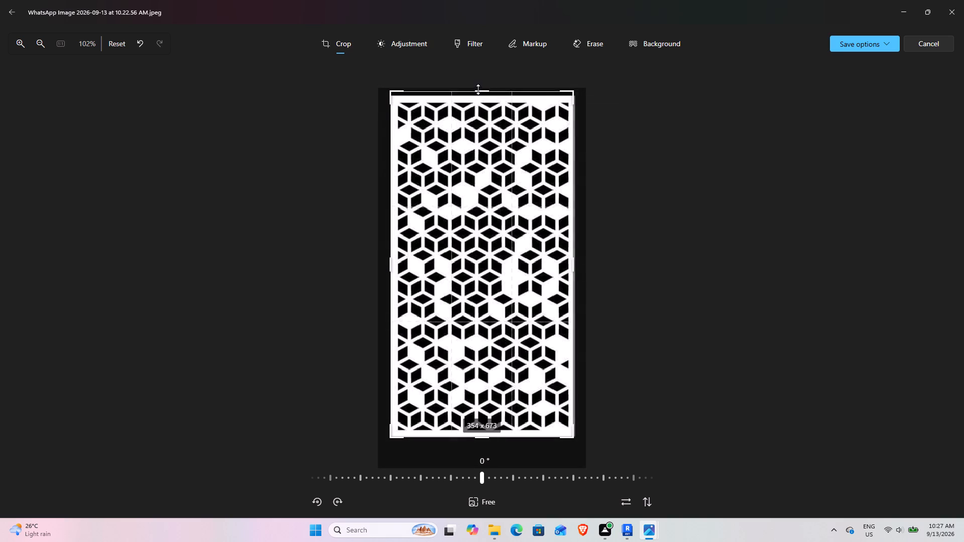
drag(478, 89, 478, 94)
click(883, 48)
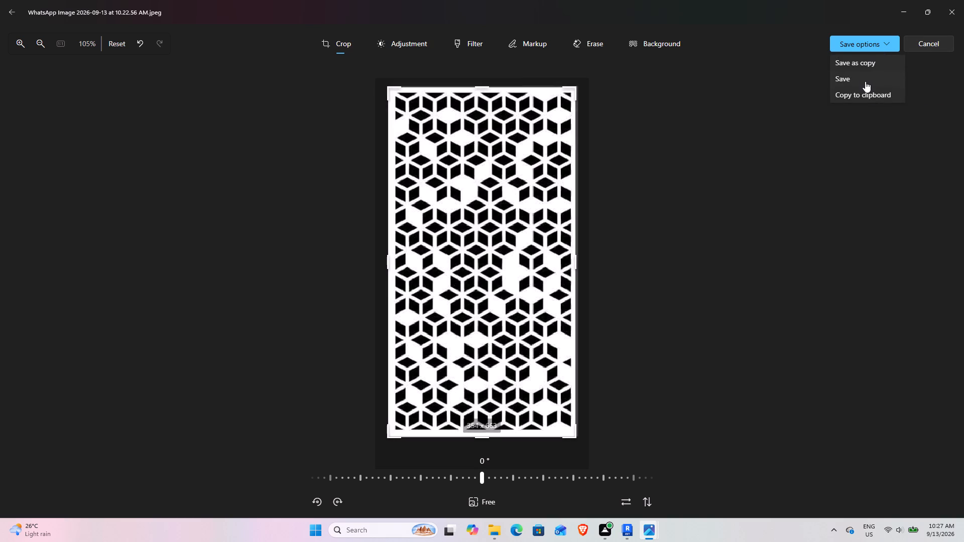
click(865, 81)
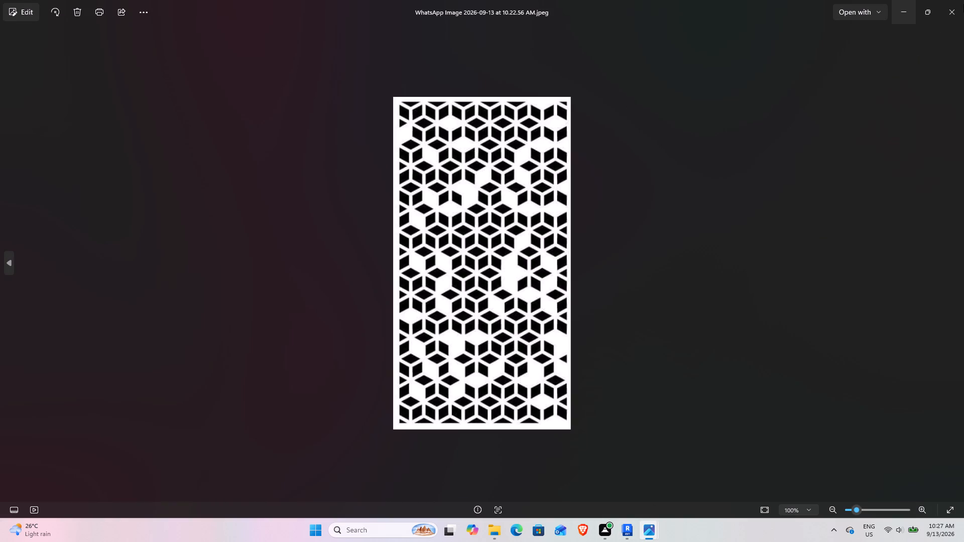
Return to the house model in Revit and exit the Paint command.
click(907, 9)
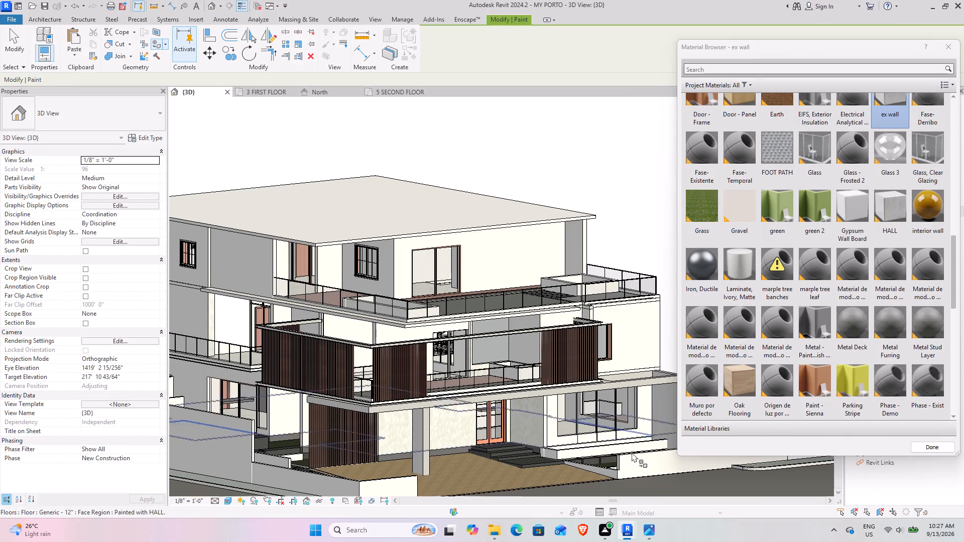
click(446, 123)
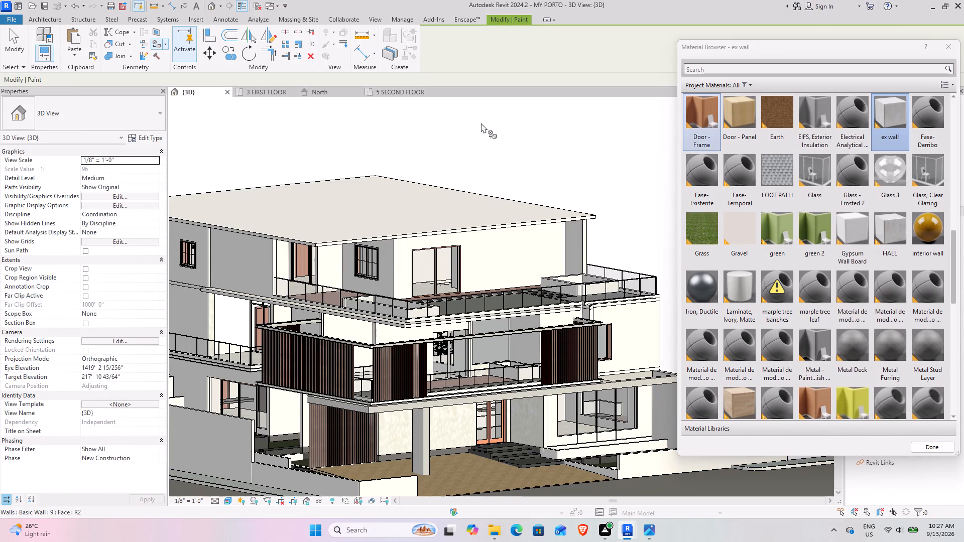
key(Escape)
key(Escape)
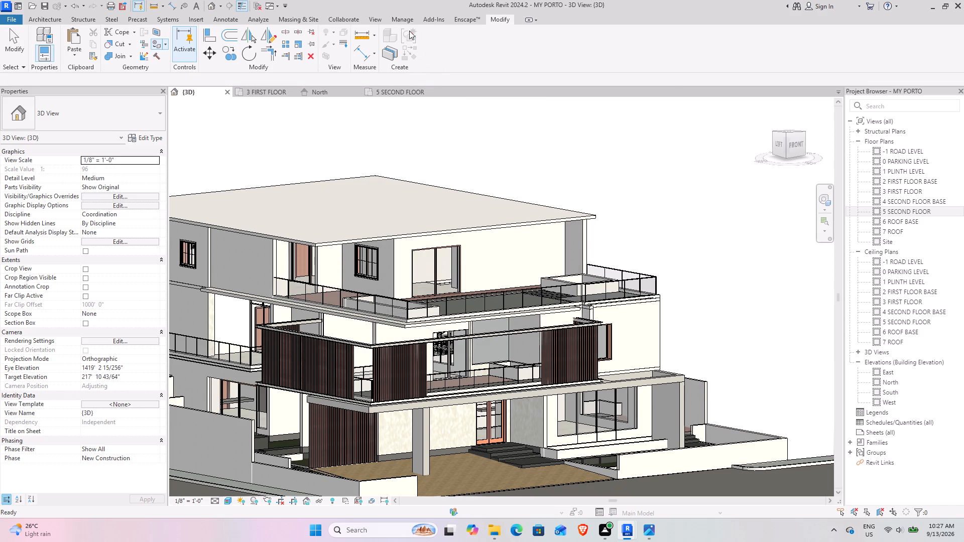
Create a new project material and name it jaali.
click(400, 14)
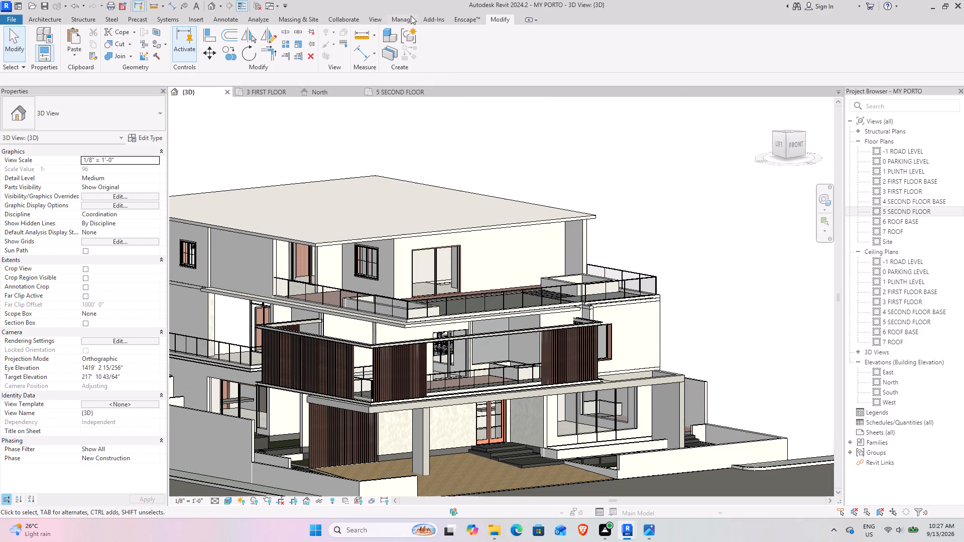
click(410, 21)
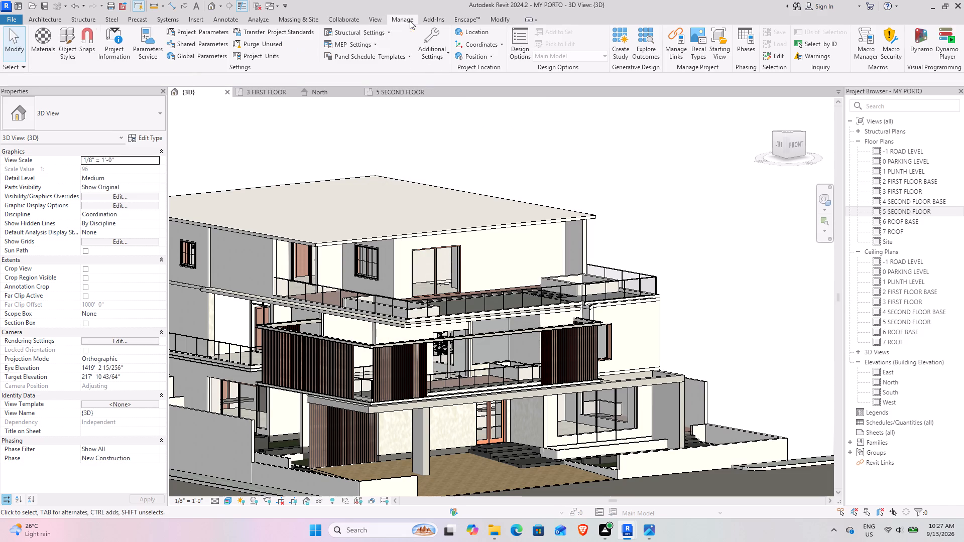
click(34, 49)
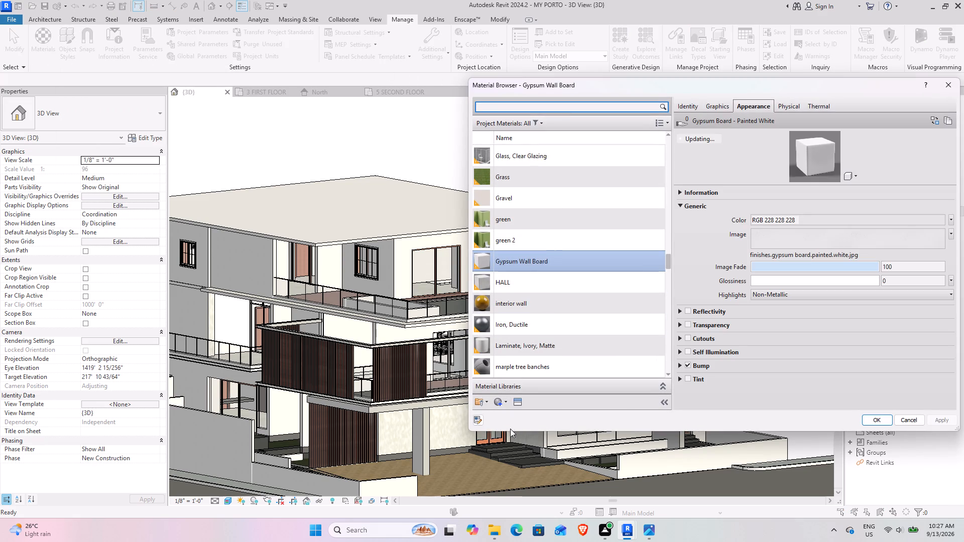
click(496, 403)
click(516, 410)
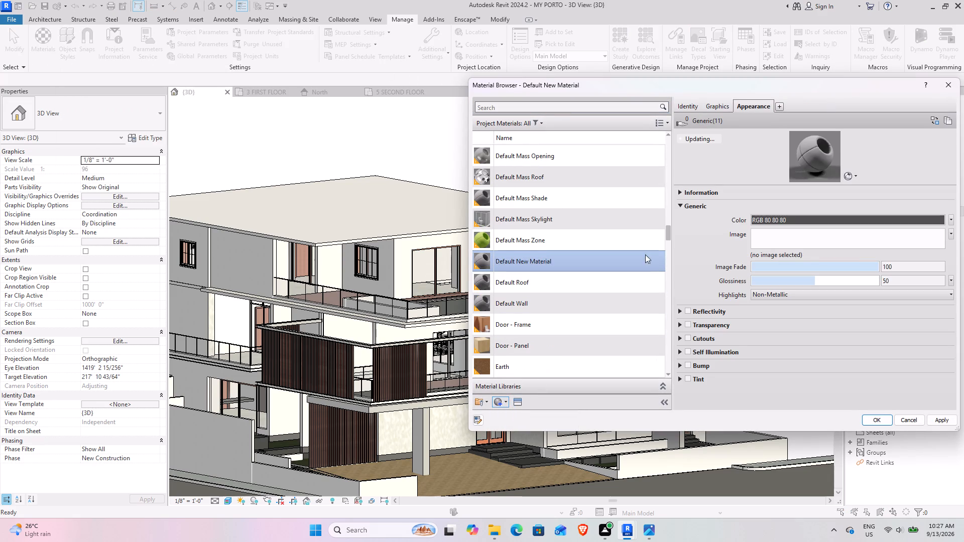
click(687, 103)
click(823, 119)
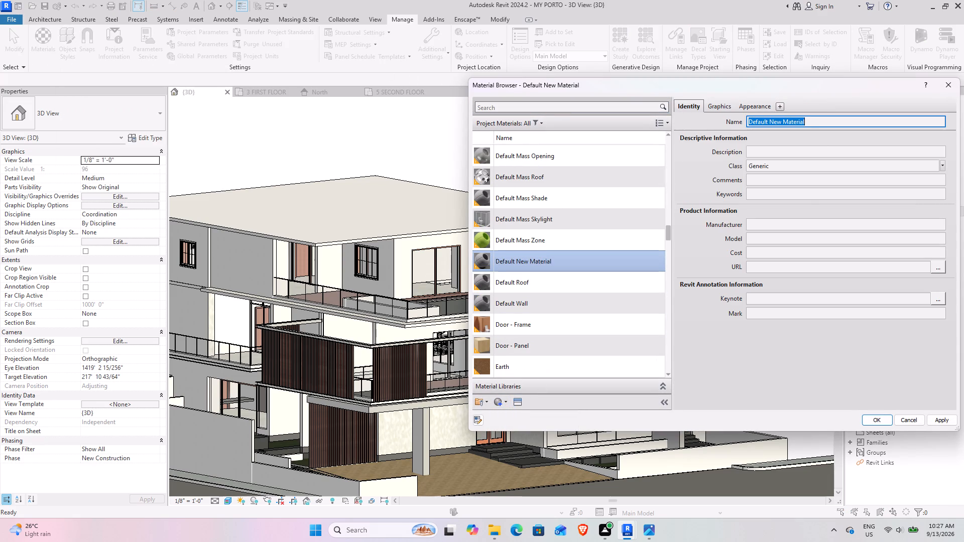
text(jaa)
key(l)
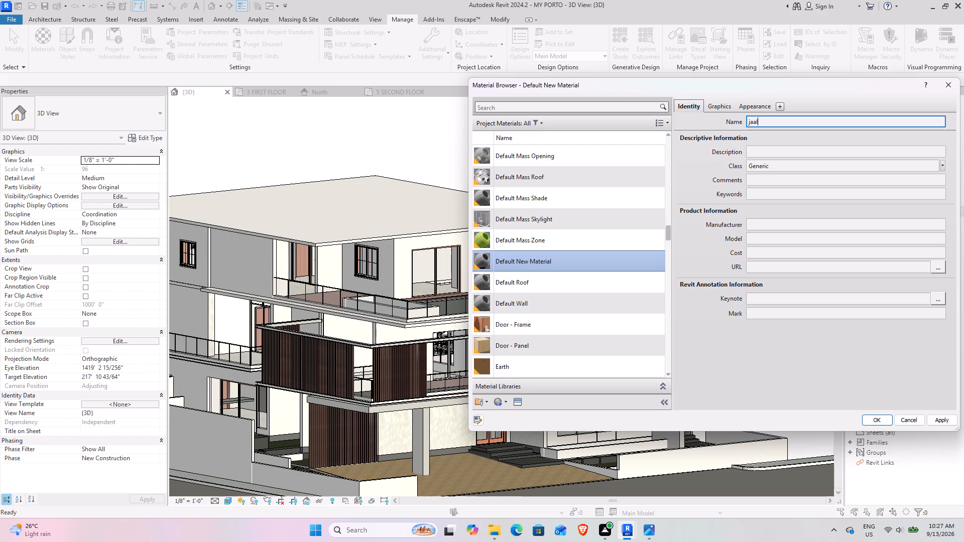
key(i)
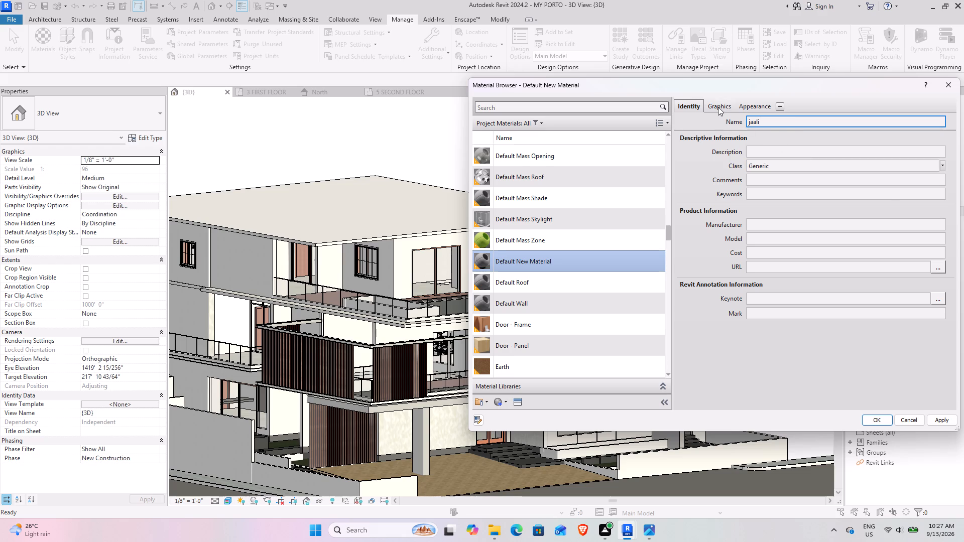
Set the jaali material's generic appearance color to white, RGB 255 255 255.
click(718, 107)
click(749, 135)
click(753, 96)
click(750, 110)
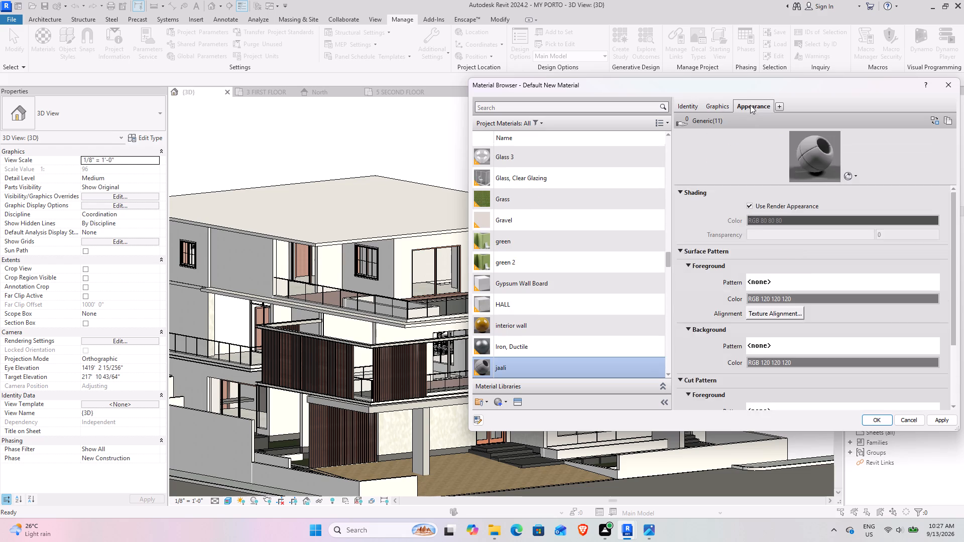
click(784, 220)
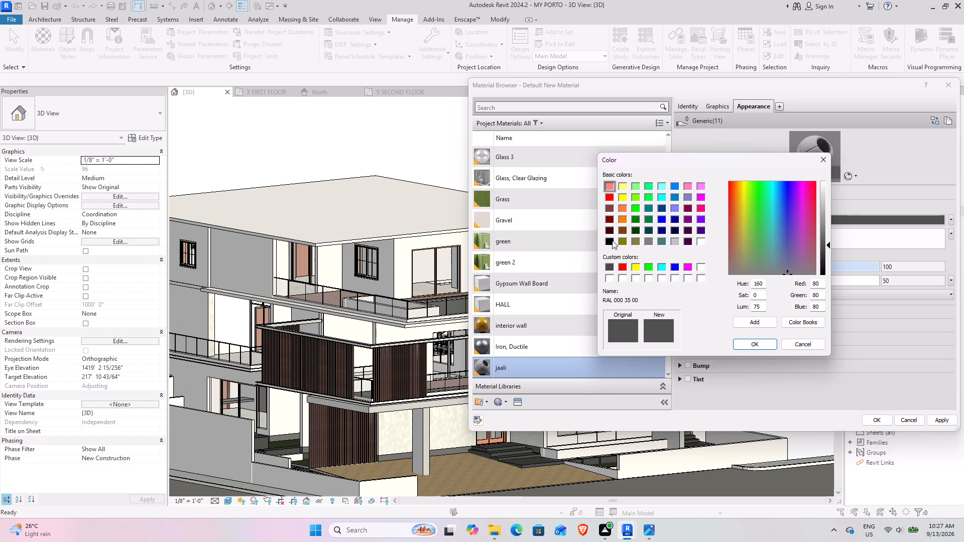
click(704, 240)
click(760, 345)
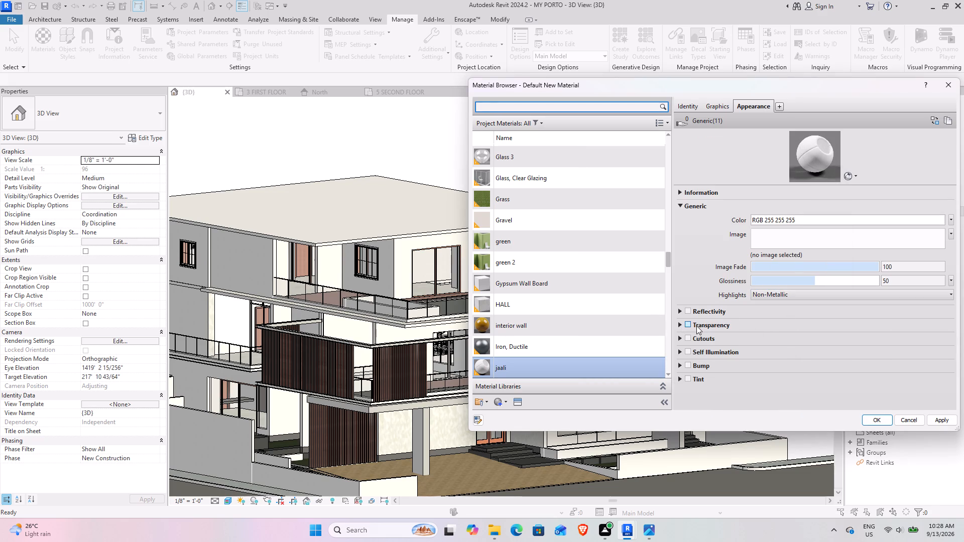
Enable transparency for the jaali material and load the cropped lattice image from Pictures > REVIT PIC as its transparency image.
click(684, 324)
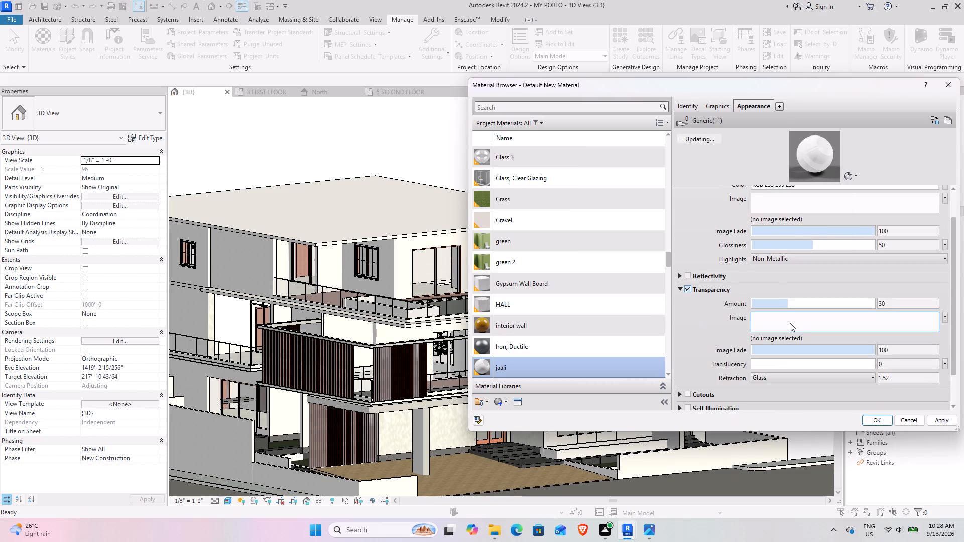
click(790, 323)
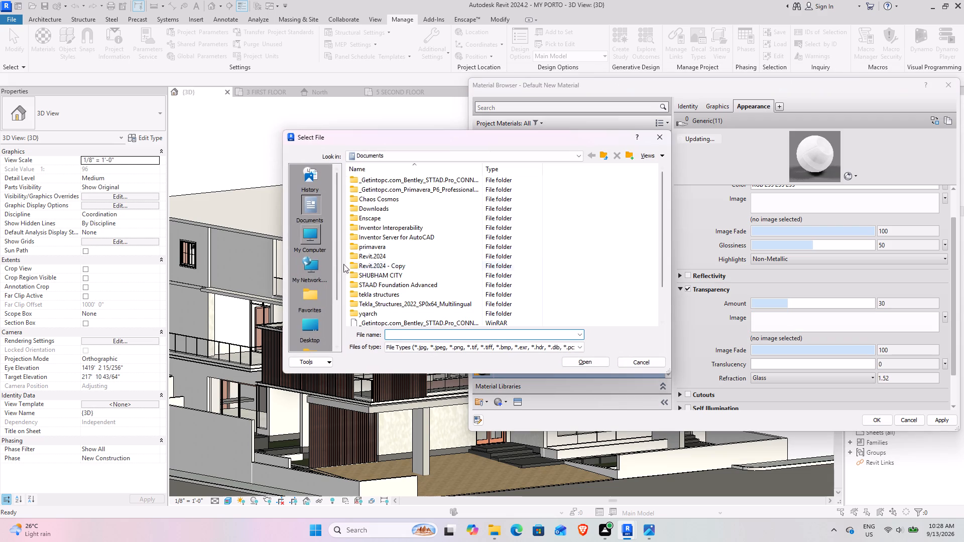
click(307, 331)
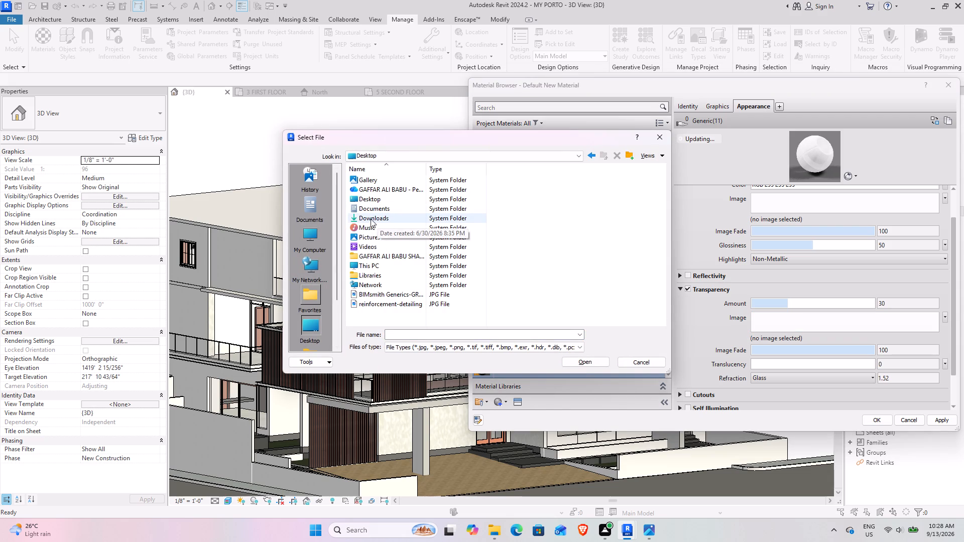
double_click(387, 239)
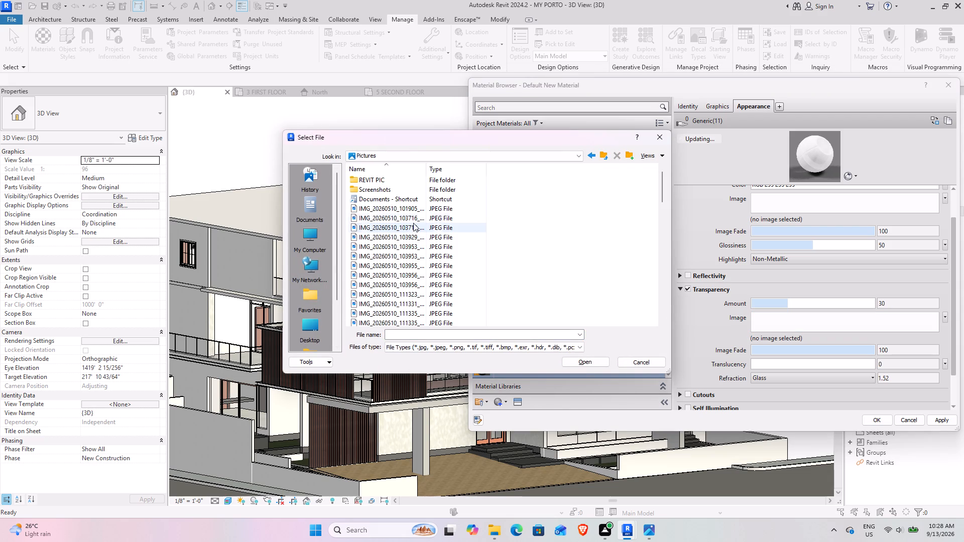
double_click(406, 179)
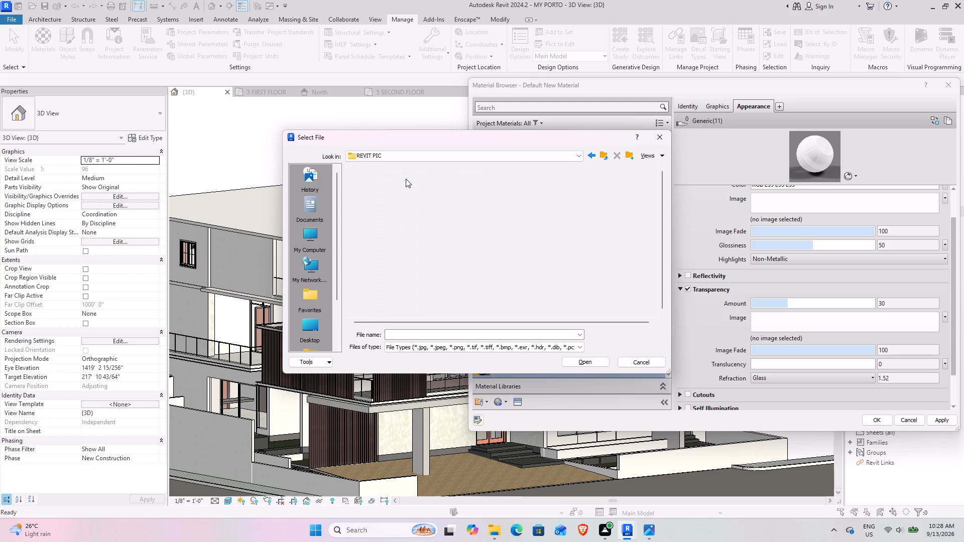
ctrl+scroll(440, 247, up, 10)
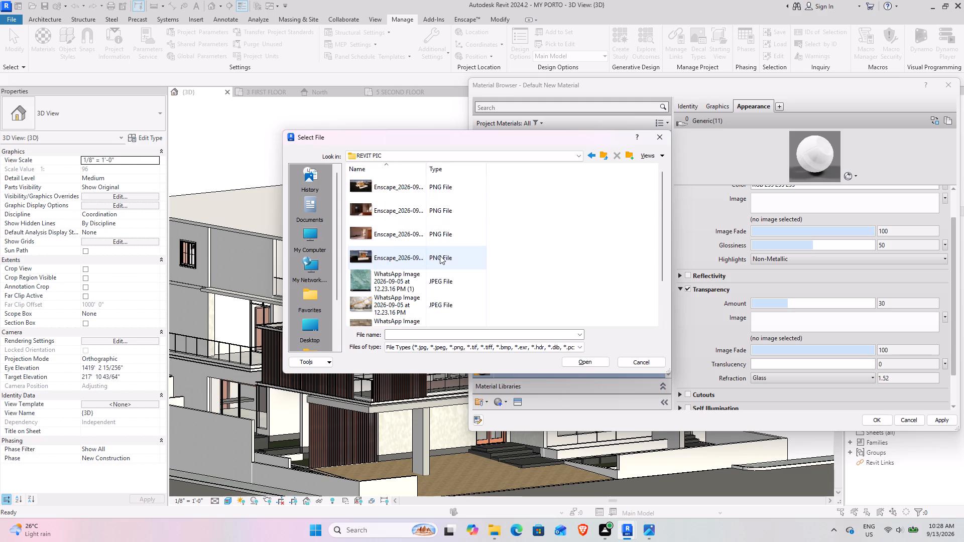
scroll(440, 258, down, 1)
click(412, 302)
click(588, 359)
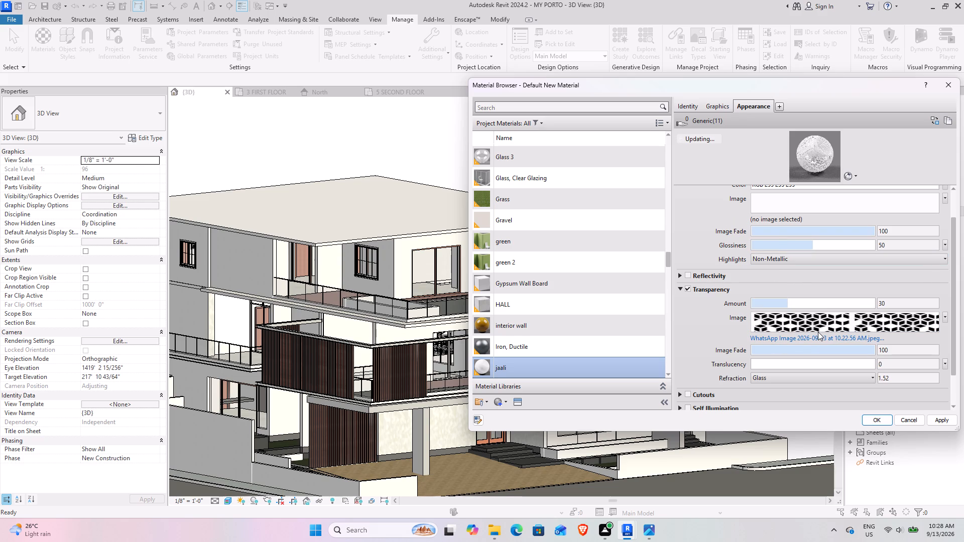
Unlink the transparency image's sample width and height and set its size to 8' wide by 11' high.
click(796, 321)
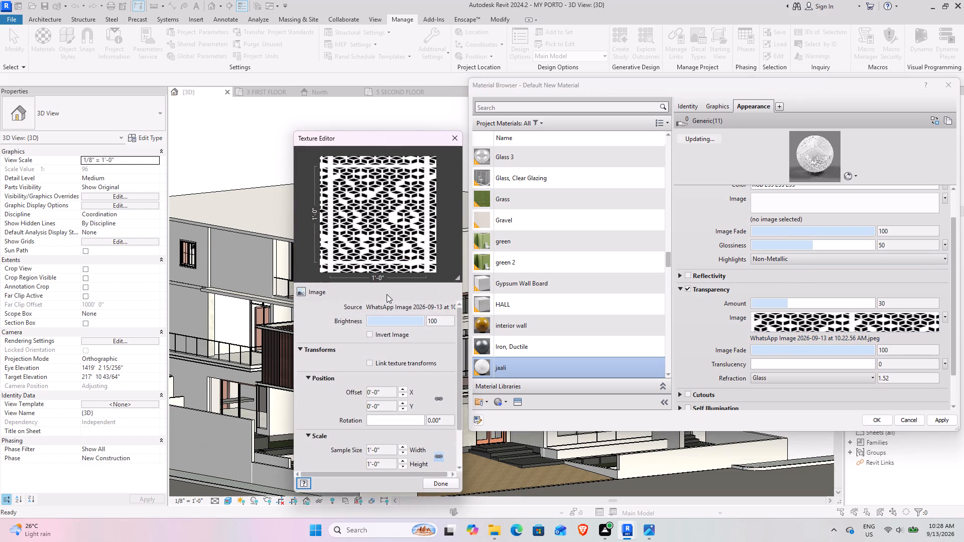
scroll(412, 411, down, 2)
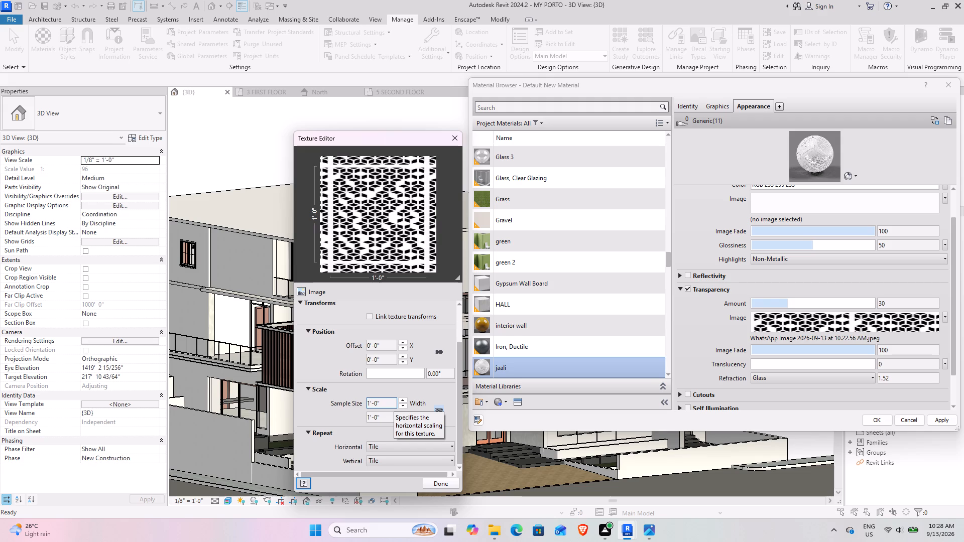
click(393, 403)
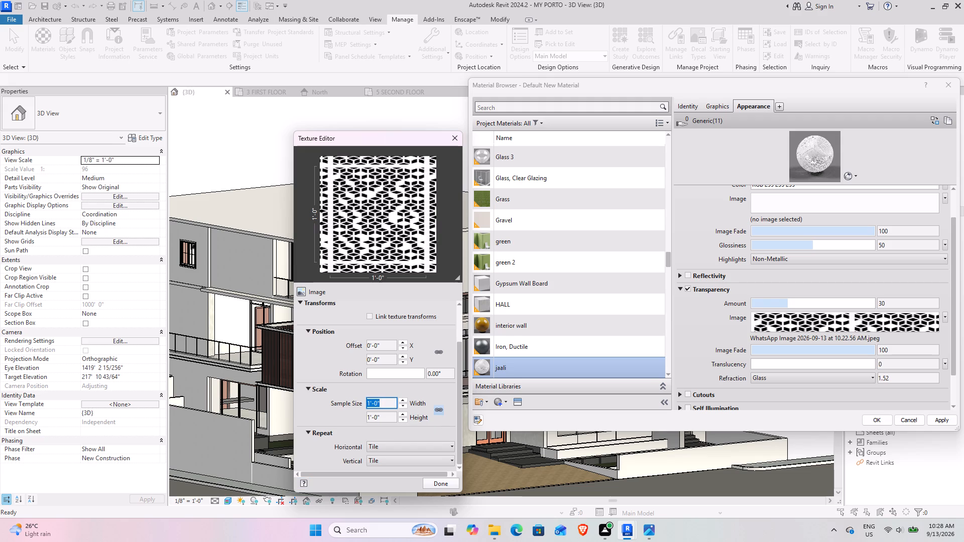
click(441, 409)
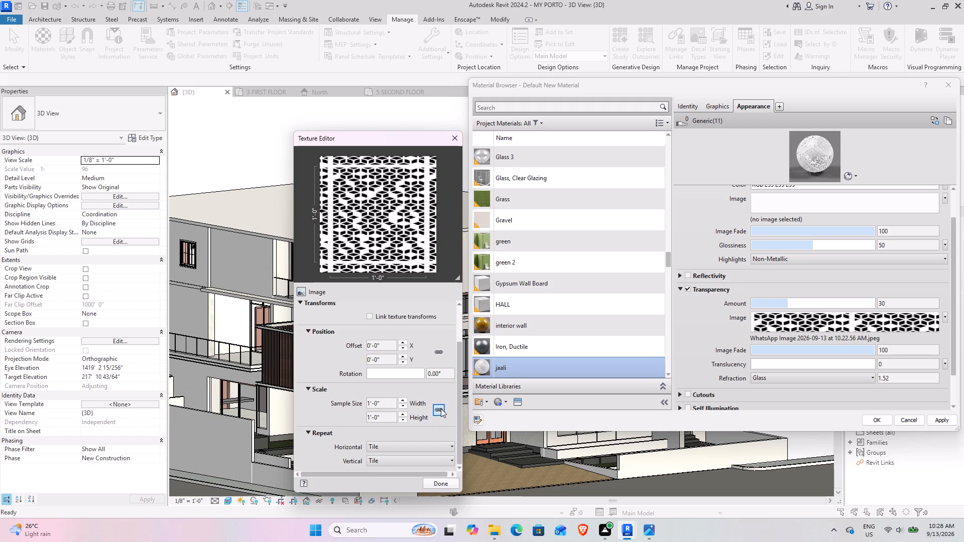
click(396, 404)
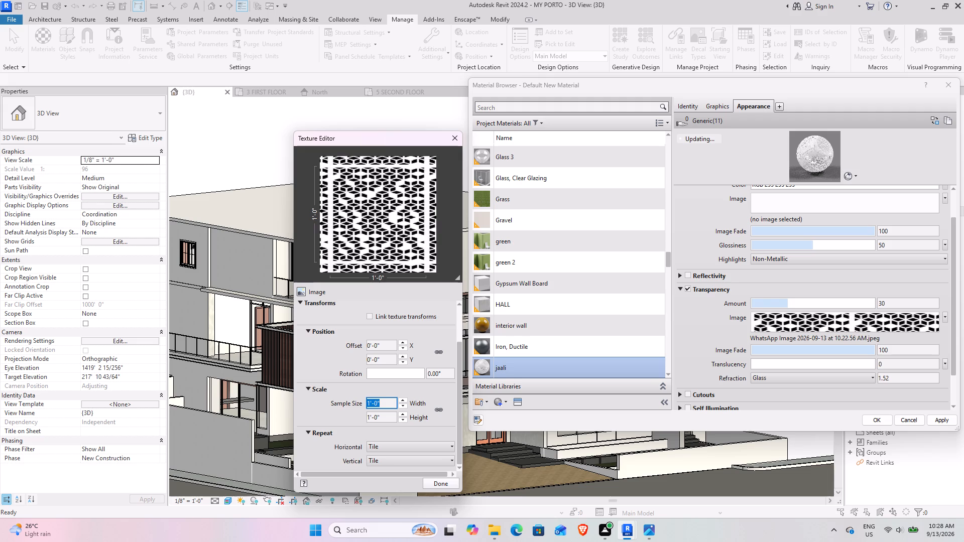
text(8')
click(385, 421)
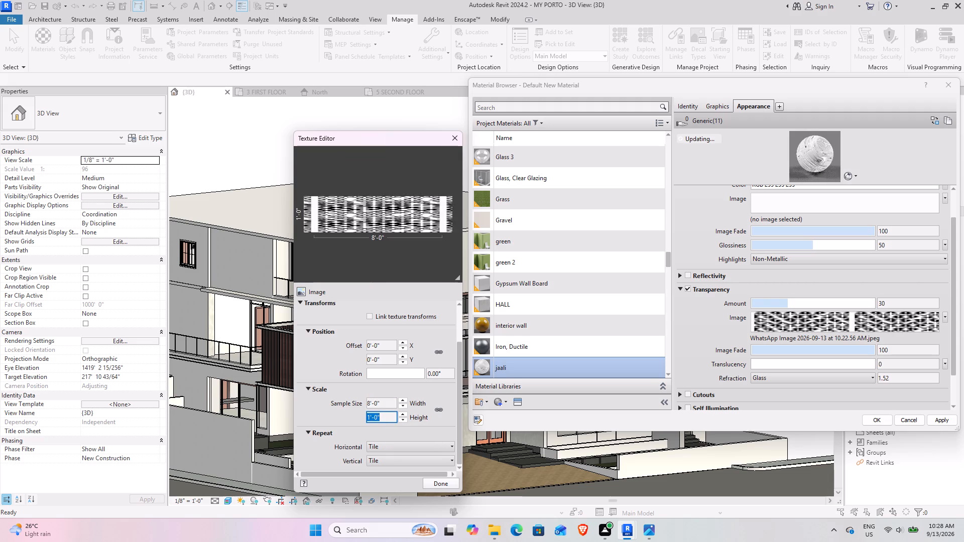
text(11')
key(Return)
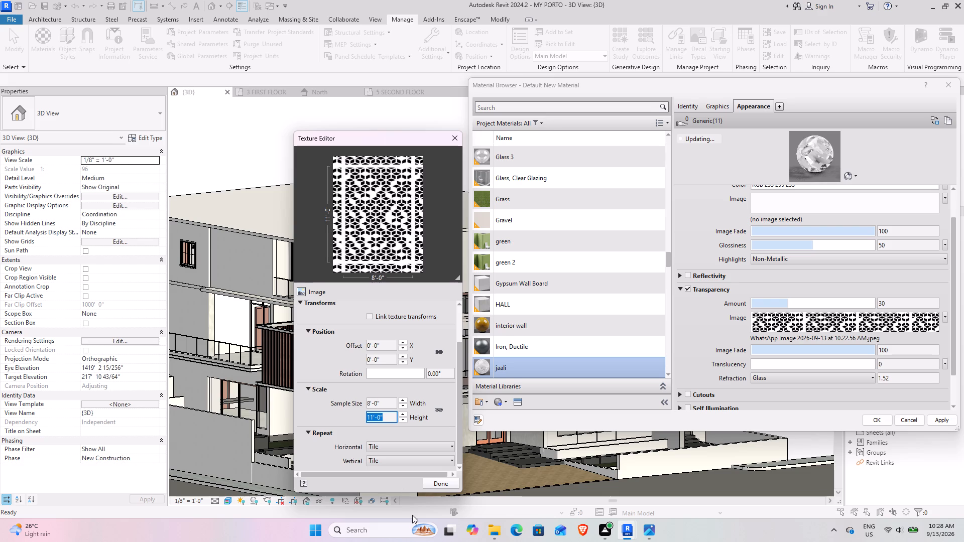
click(441, 481)
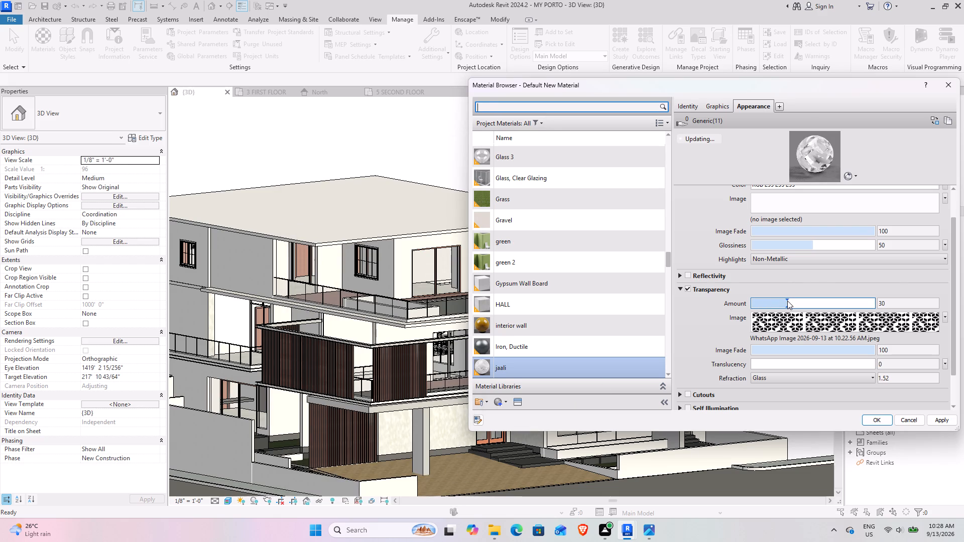
Set the jaali material's transparency amount to 100 and save the material.
drag(787, 301, 842, 305)
drag(842, 305, 892, 306)
click(939, 416)
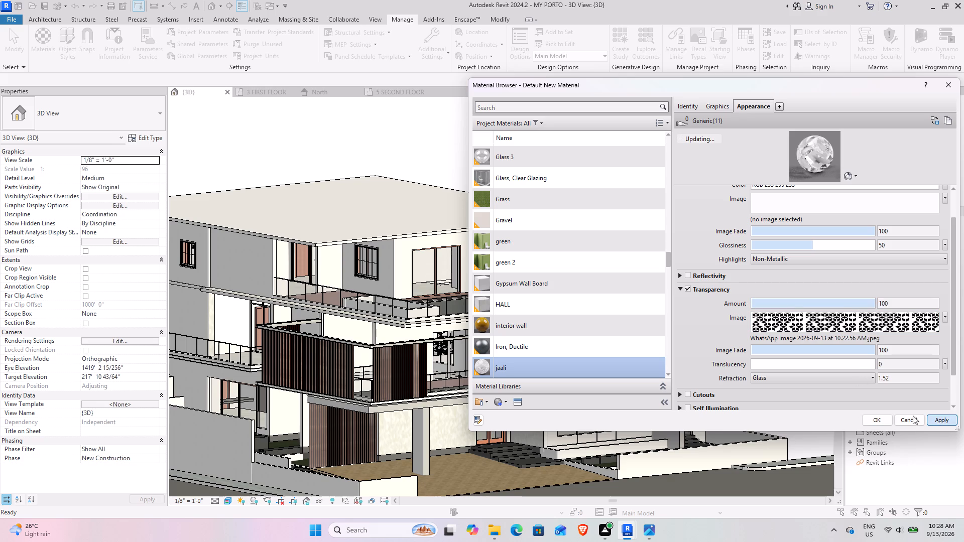
click(874, 422)
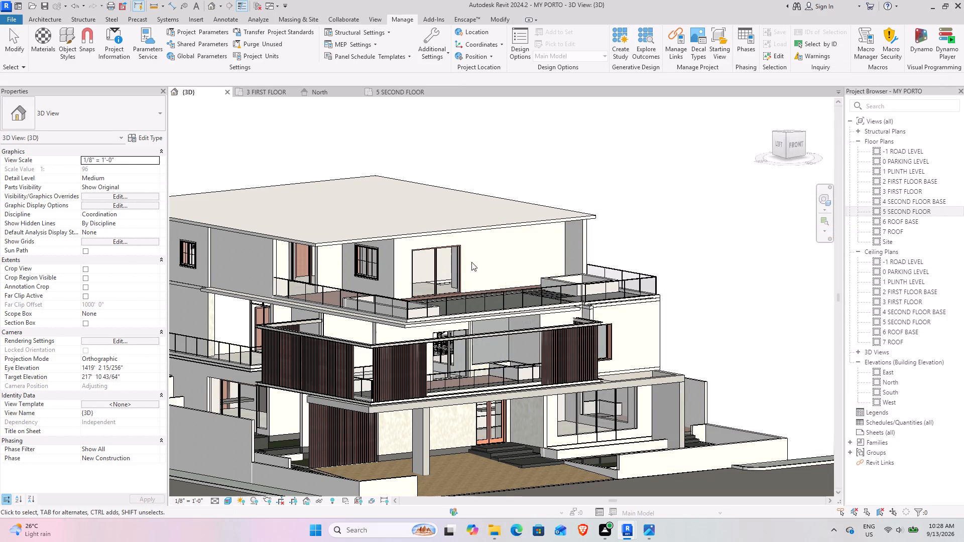
On the 5 SECOND FLOOR plan, draw an 8' long, 11' high Basic Wall 4 horizontally across the terrace lawn.
scroll(457, 339, down, 5)
shift+middle_drag(476, 411, 471, 436)
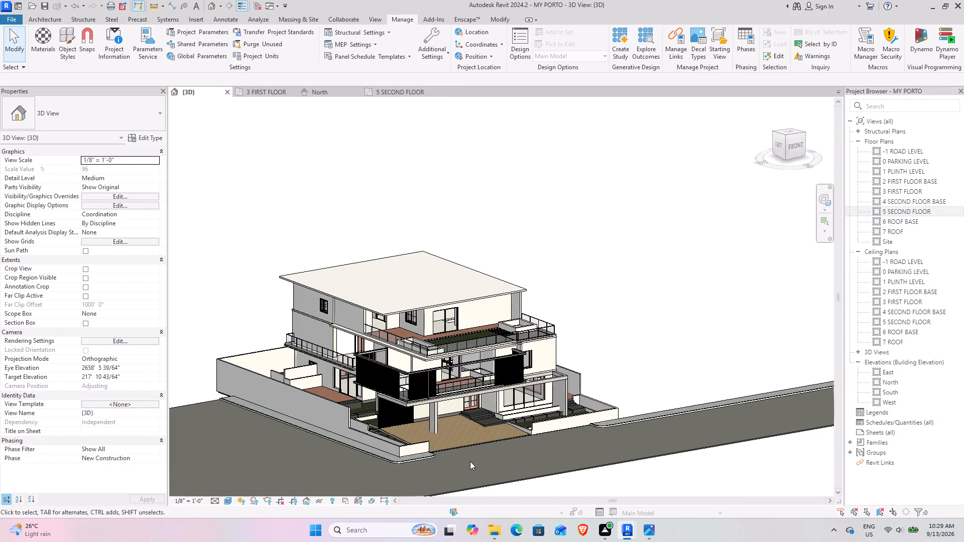
scroll(467, 462, up, 4)
middle_drag(457, 457, 560, 415)
scroll(559, 415, down, 5)
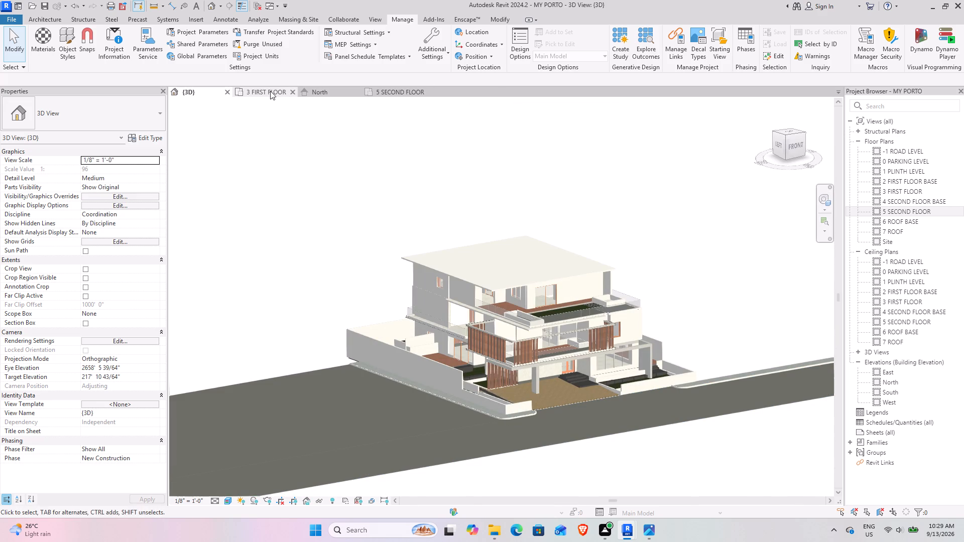
click(377, 92)
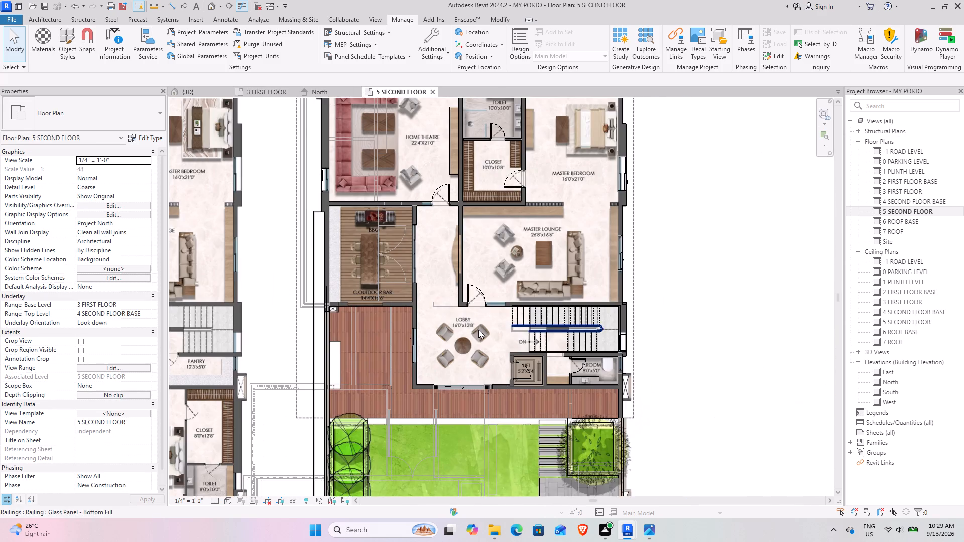
scroll(477, 332, down, 5)
middle_drag(453, 367, 392, 295)
scroll(448, 381, up, 4)
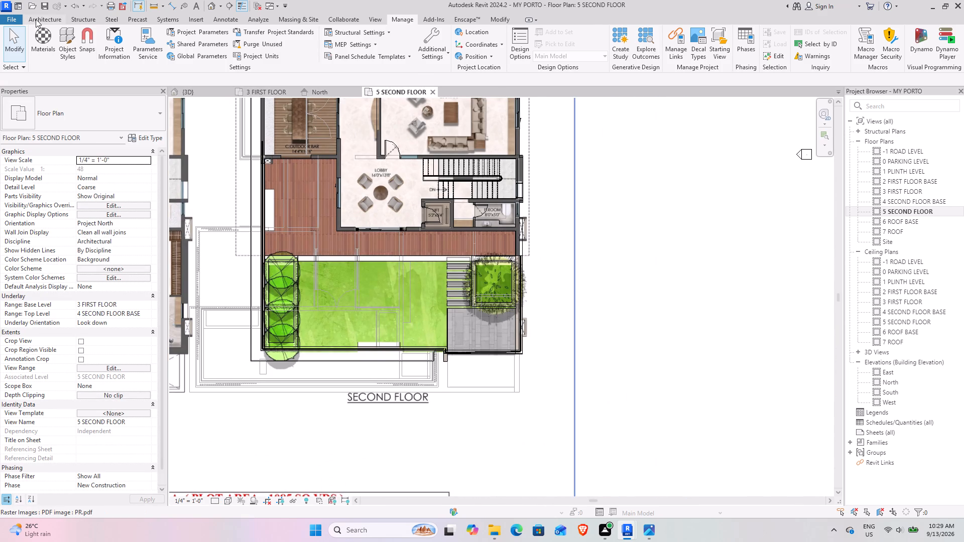
click(36, 19)
click(38, 40)
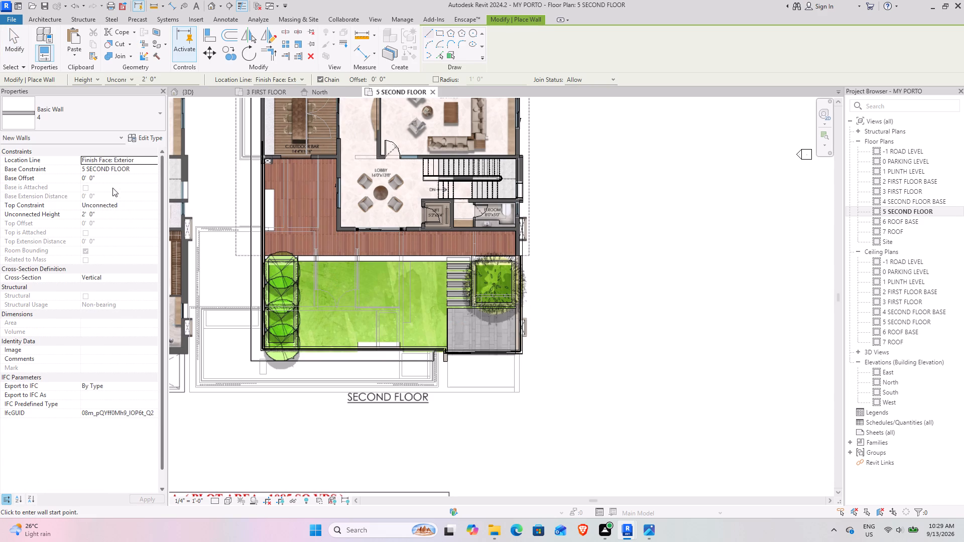
click(109, 215)
text(11)
key(Return)
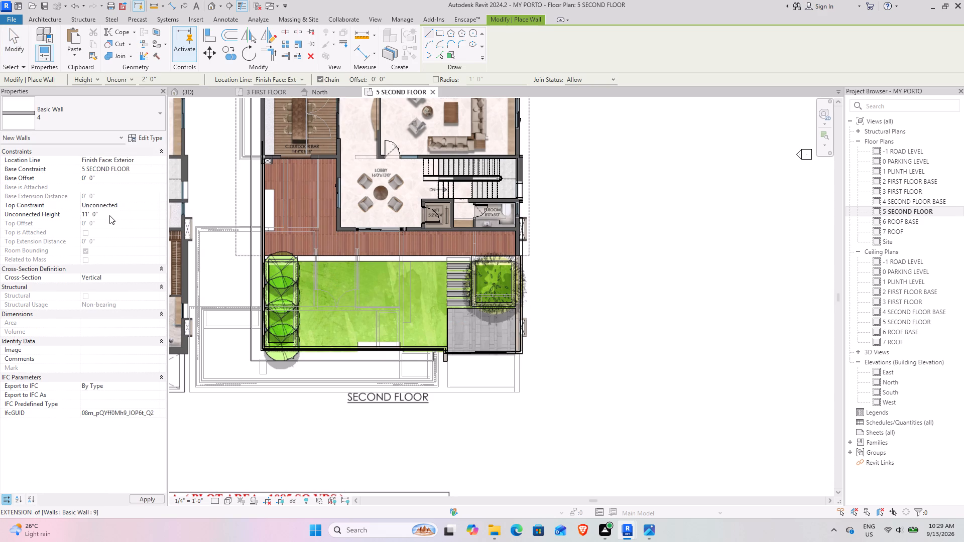
click(318, 328)
key(8)
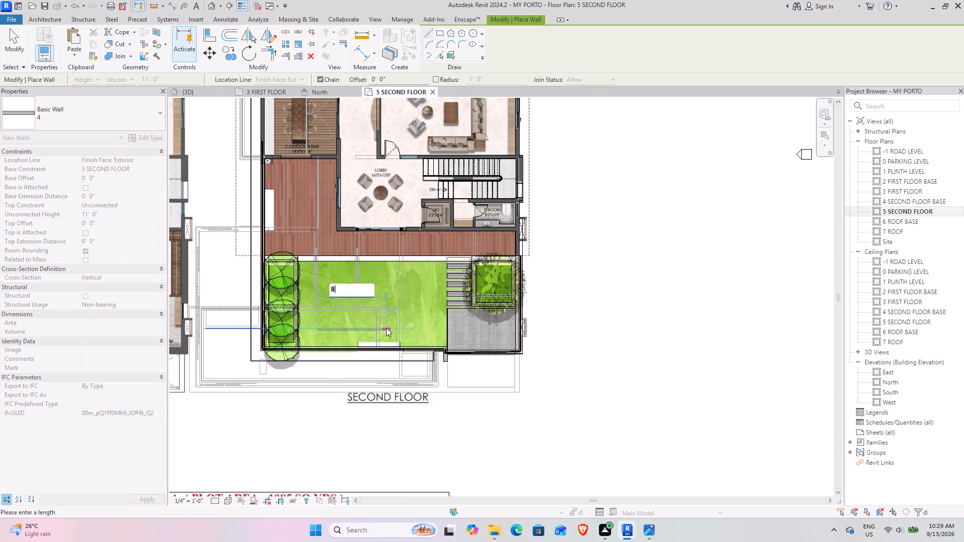
key(Return)
key(Escape)
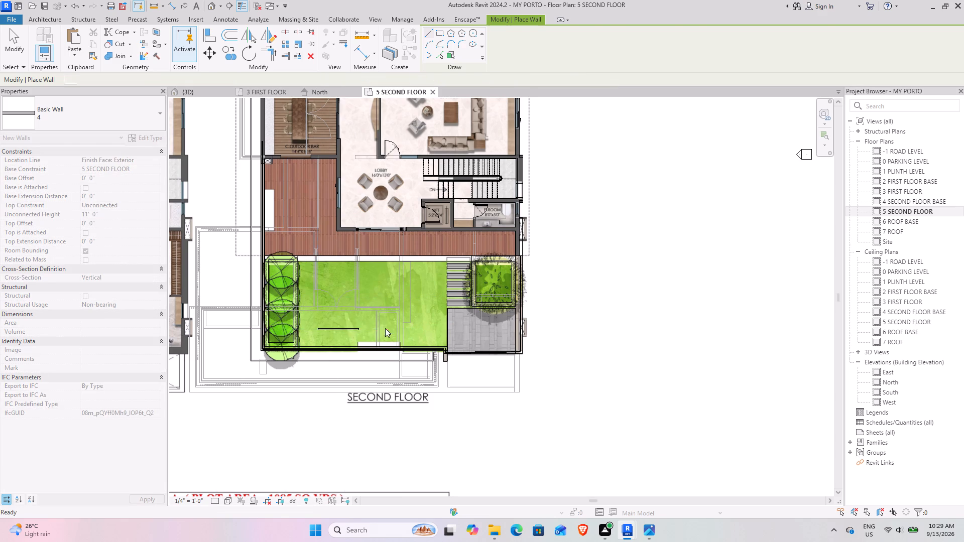
key(Escape)
In the 3D view, paint the front face of the new terrace wall with the jaali material.
click(206, 89)
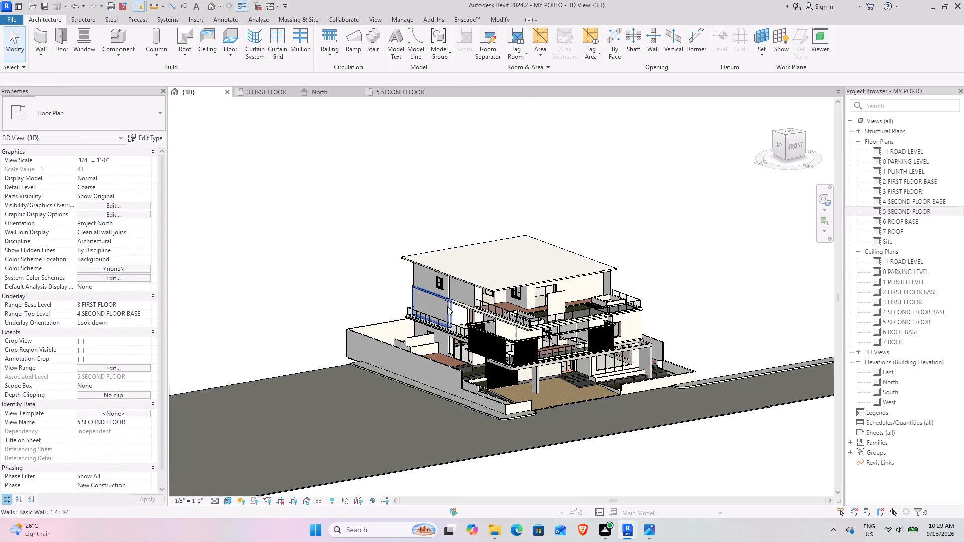
scroll(557, 287, up, 4)
scroll(606, 346, up, 4)
middle_drag(593, 340, 432, 326)
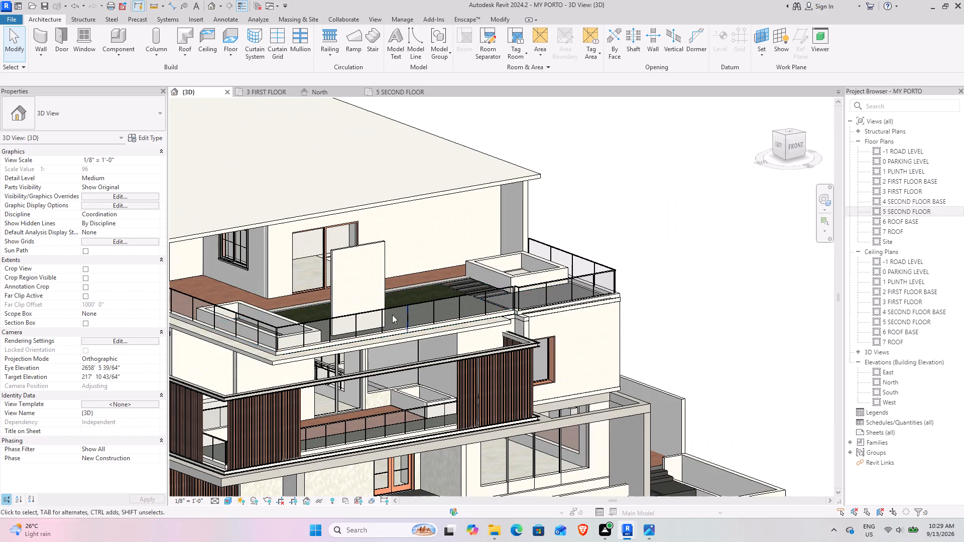
scroll(300, 261, up, 4)
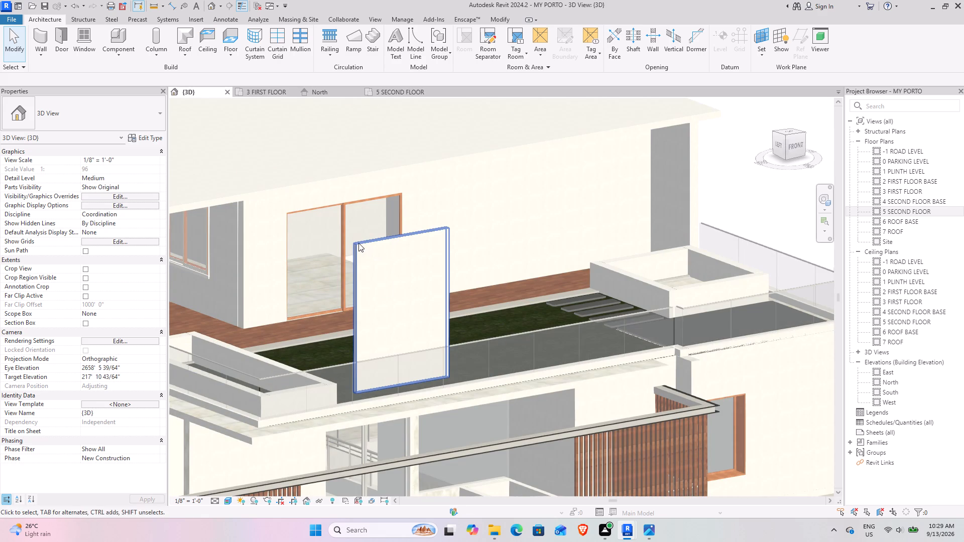
click(507, 17)
click(157, 44)
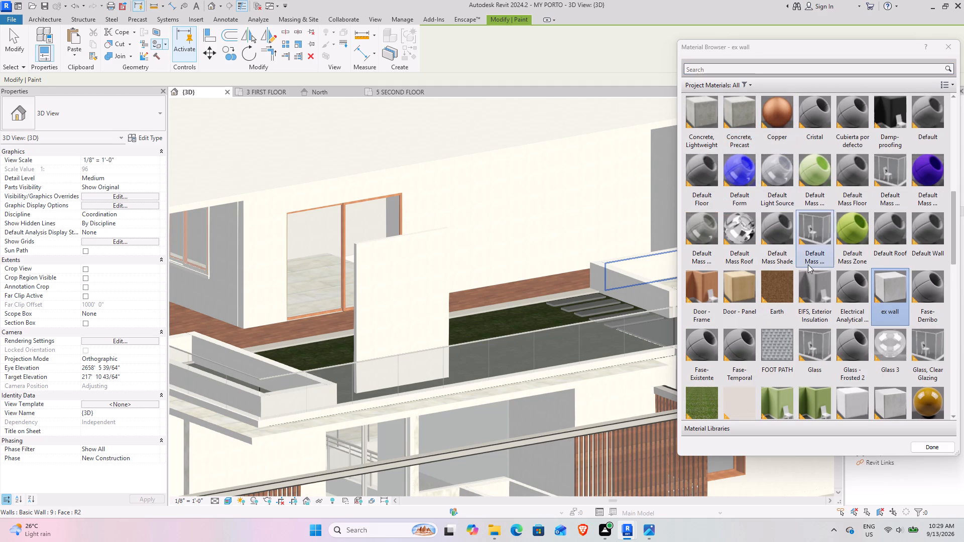
click(706, 67)
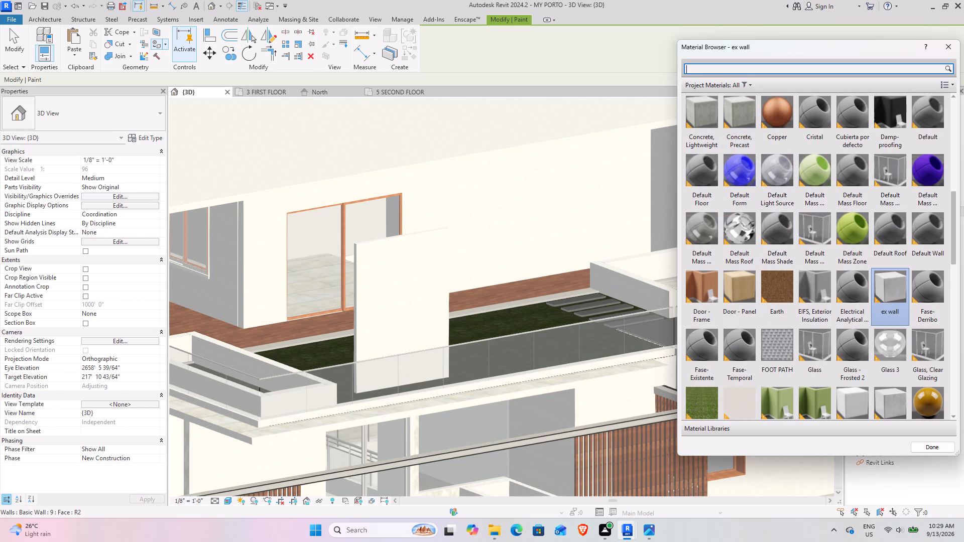
text(jaa)
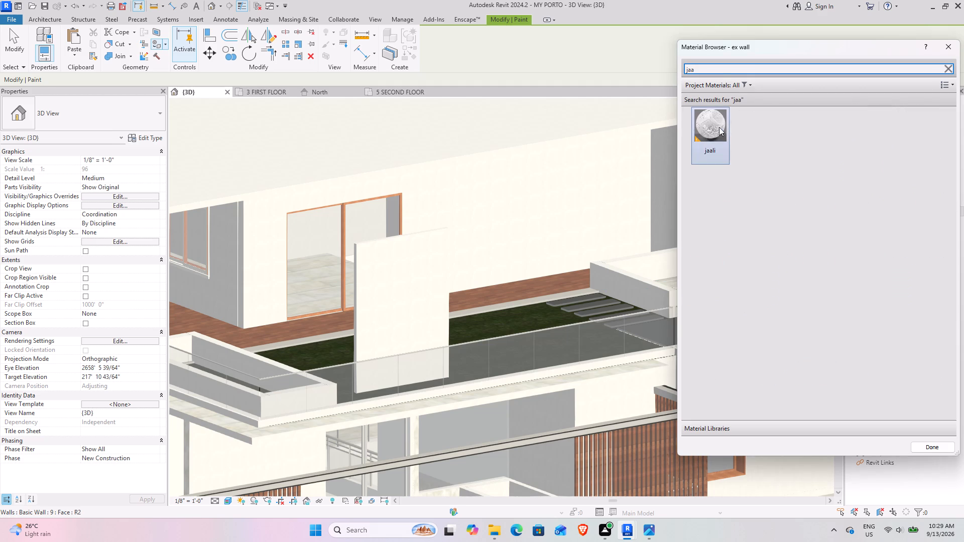
click(716, 128)
click(369, 256)
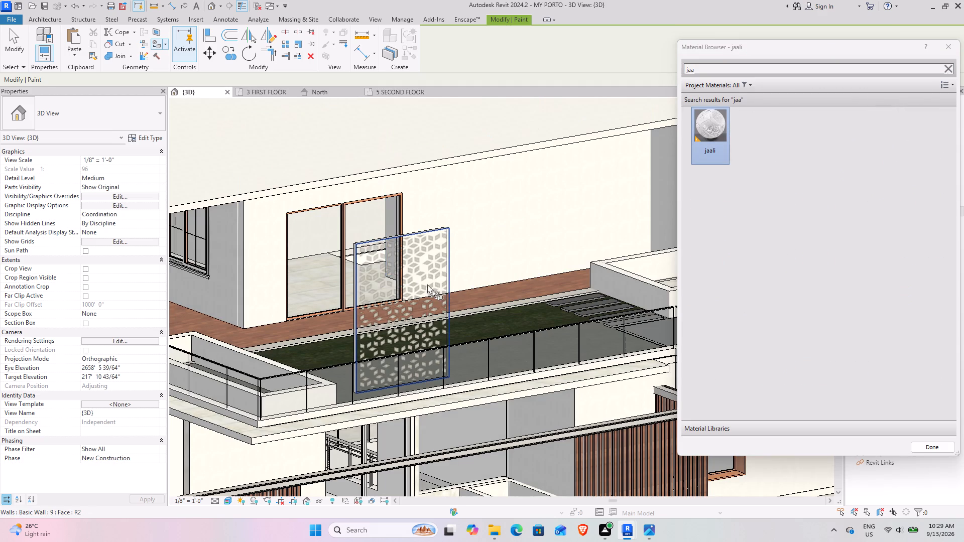
key(Escape)
key(Escape)
Examine the jaali-painted terrace wall up close and from several angles to check its perforated pattern.
scroll(396, 310, up, 4)
scroll(396, 310, down, 4)
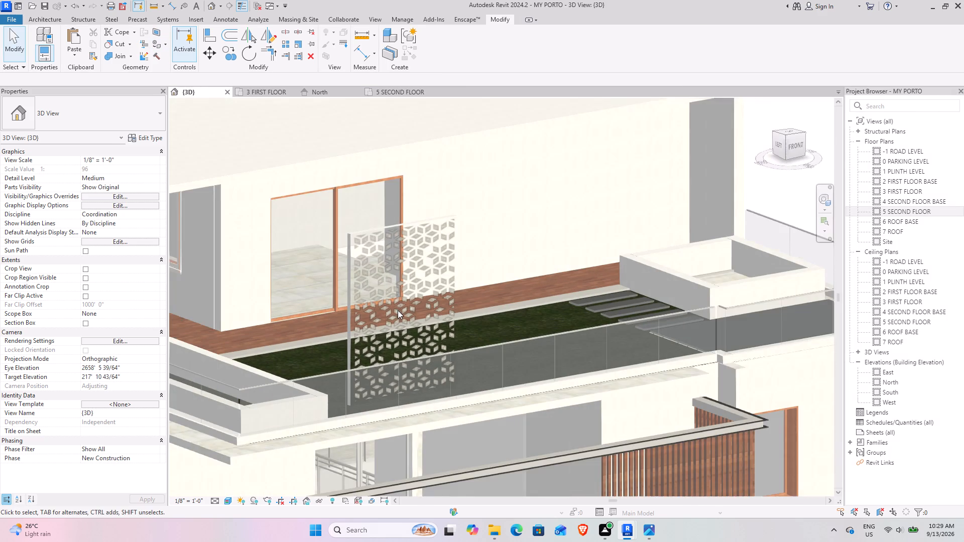
shift+middle_drag(397, 305, 399, 290)
scroll(407, 214, up, 9)
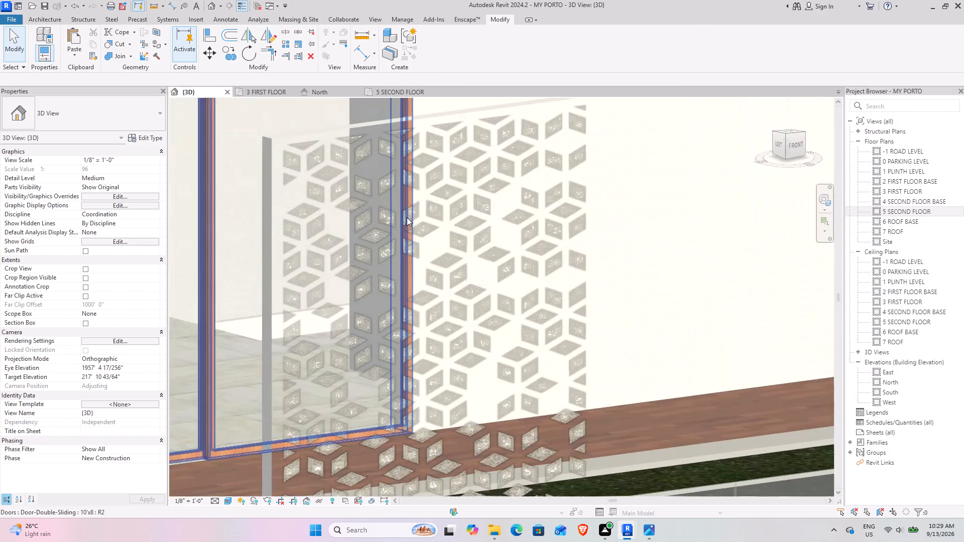
scroll(388, 304, down, 3)
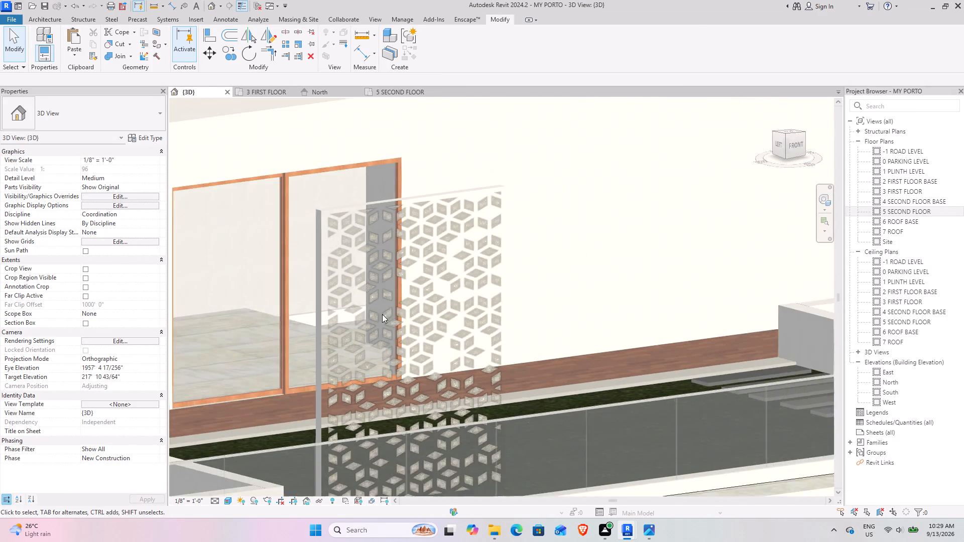
scroll(382, 314, down, 6)
shift+middle_drag(425, 403, 465, 378)
shift+middle_drag(499, 359, 718, 416)
middle_drag(695, 404, 265, 513)
shift+middle_drag(456, 358, 218, 308)
middle_drag(221, 309, 625, 258)
shift+middle_drag(544, 289, 505, 255)
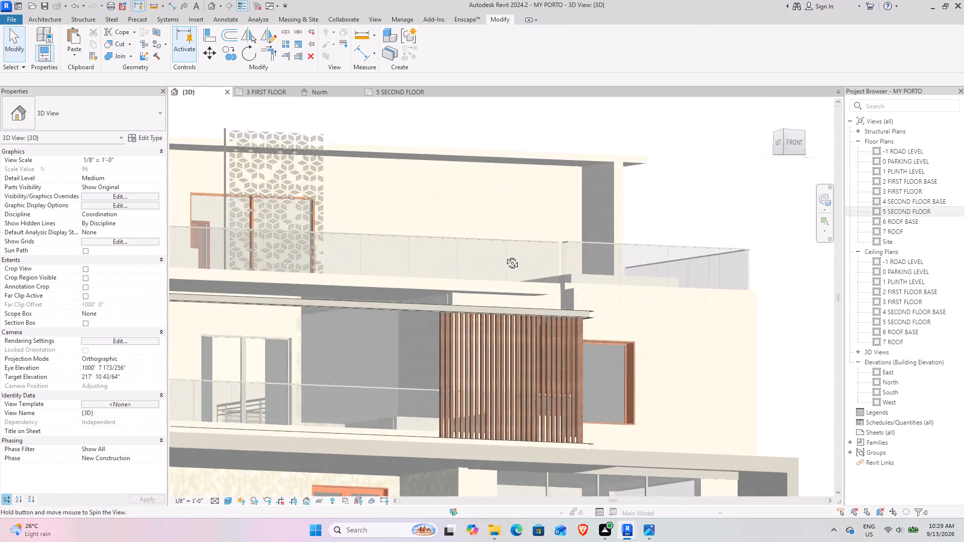
shift+middle_drag(505, 255, 537, 296)
scroll(451, 301, up, 9)
scroll(396, 261, down, 5)
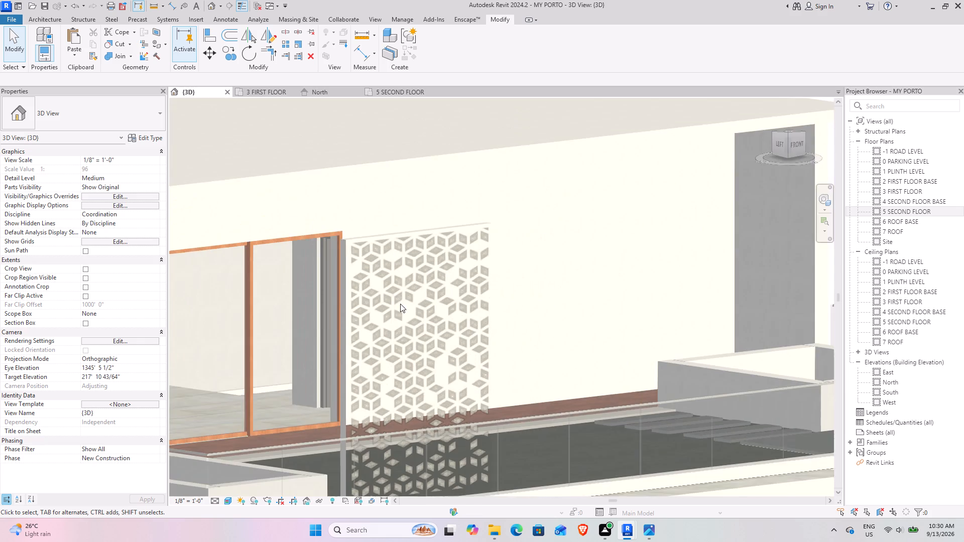
shift+middle_drag(400, 306, 384, 333)
middle_drag(384, 333, 447, 225)
scroll(469, 243, down, 4)
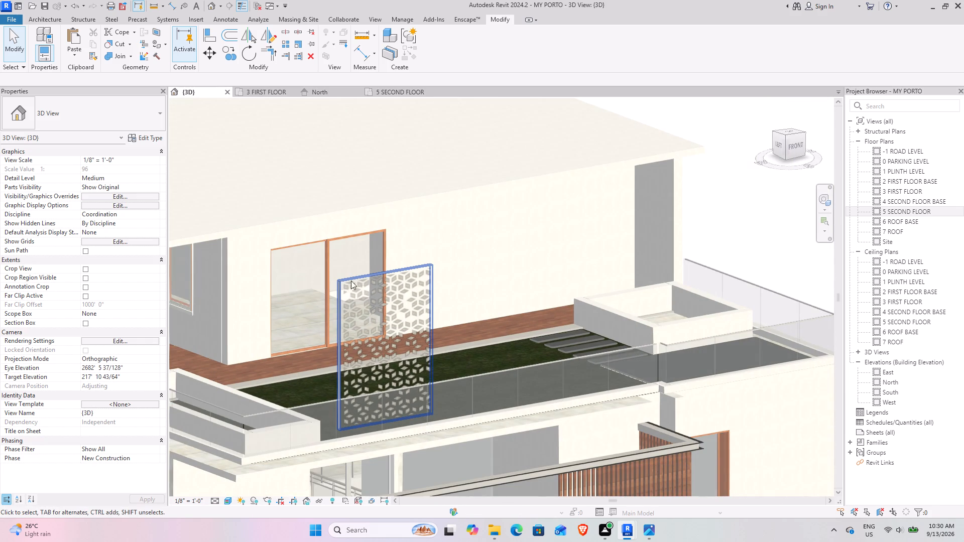
click(346, 284)
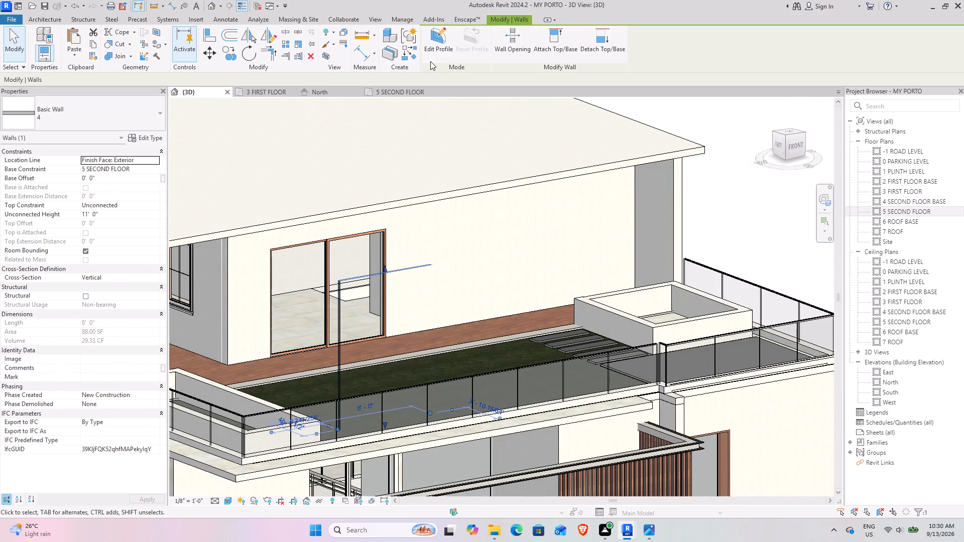
click(744, 179)
double_click(735, 217)
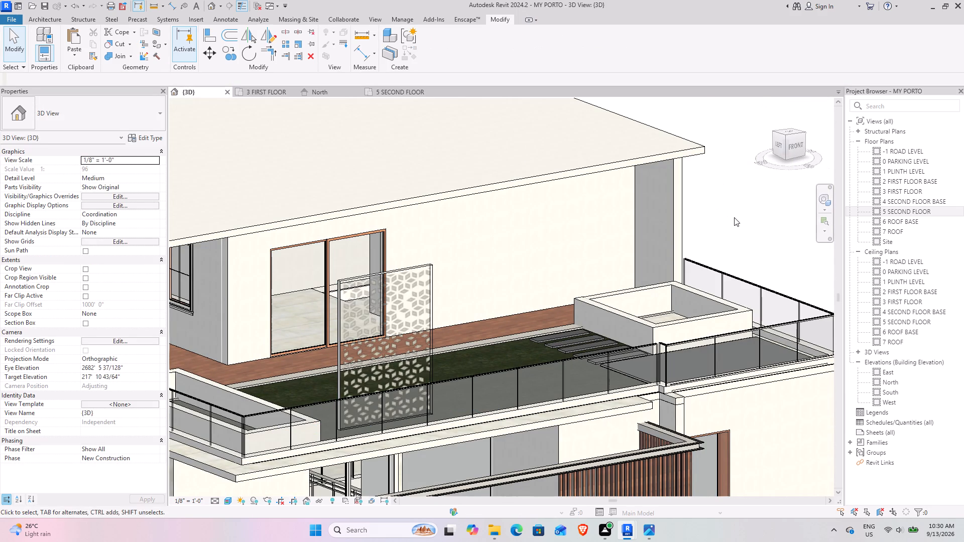
scroll(393, 407, up, 7)
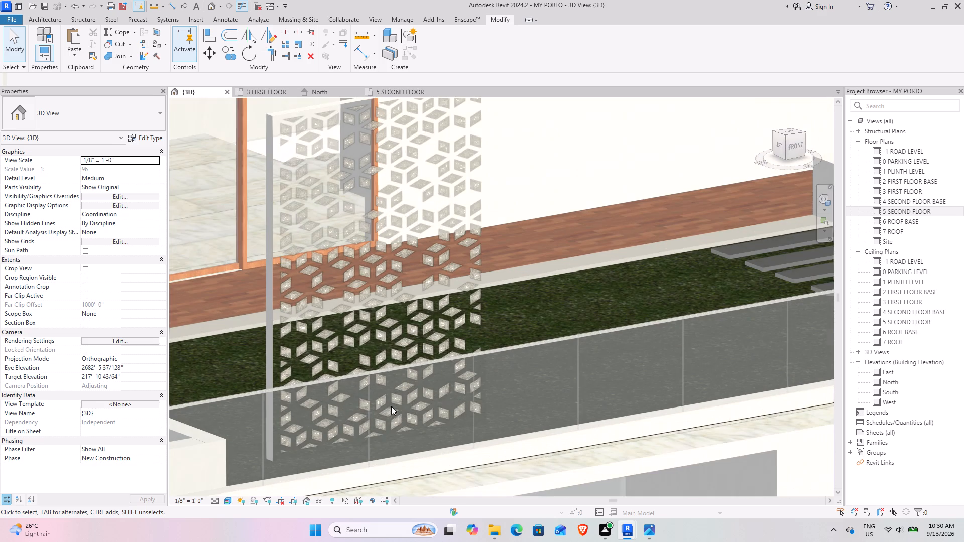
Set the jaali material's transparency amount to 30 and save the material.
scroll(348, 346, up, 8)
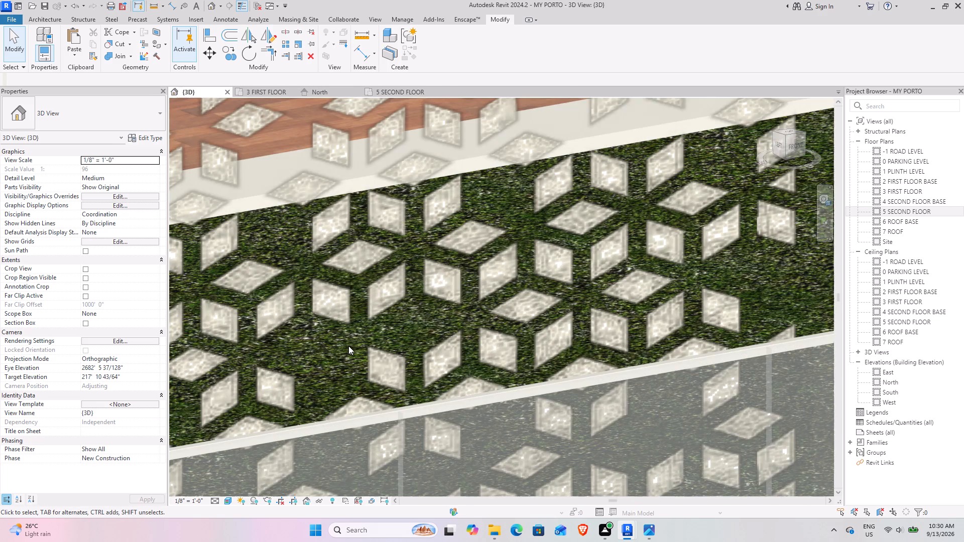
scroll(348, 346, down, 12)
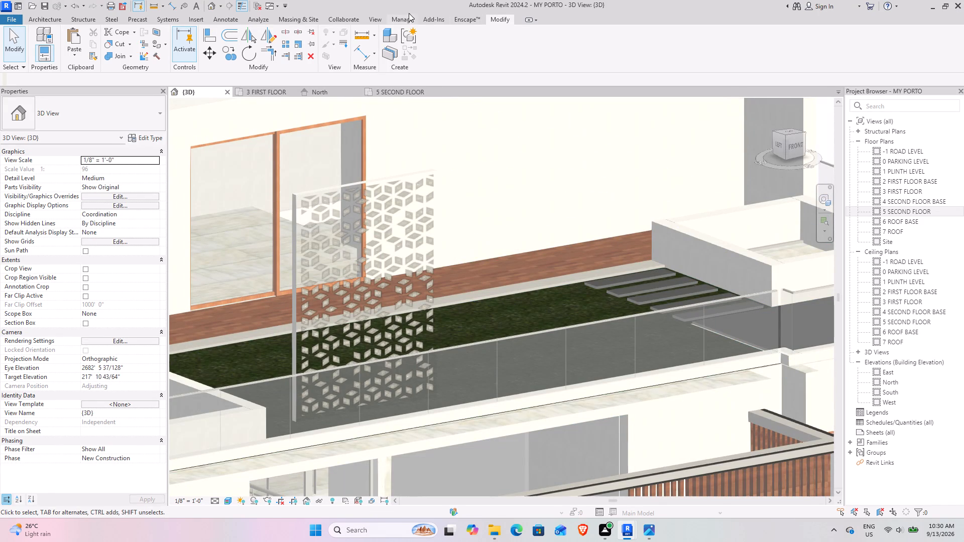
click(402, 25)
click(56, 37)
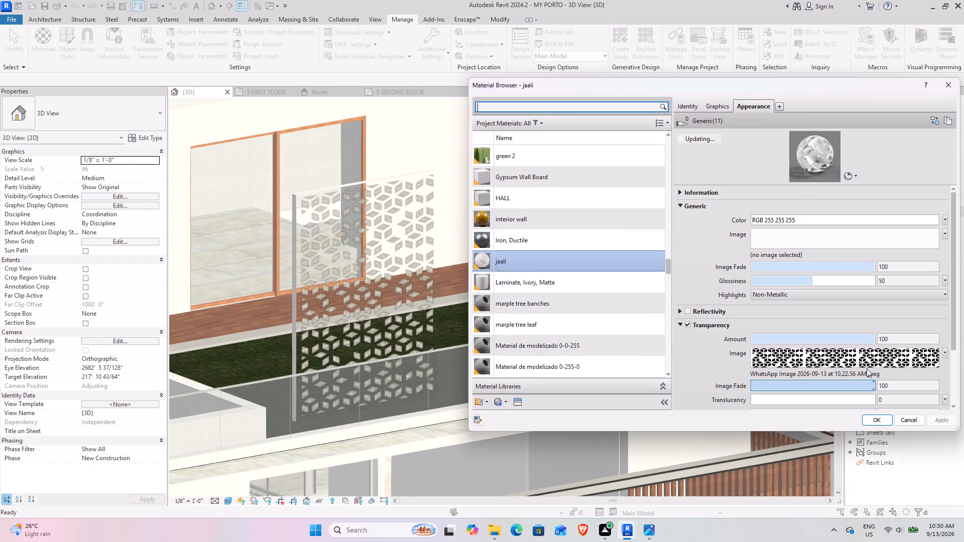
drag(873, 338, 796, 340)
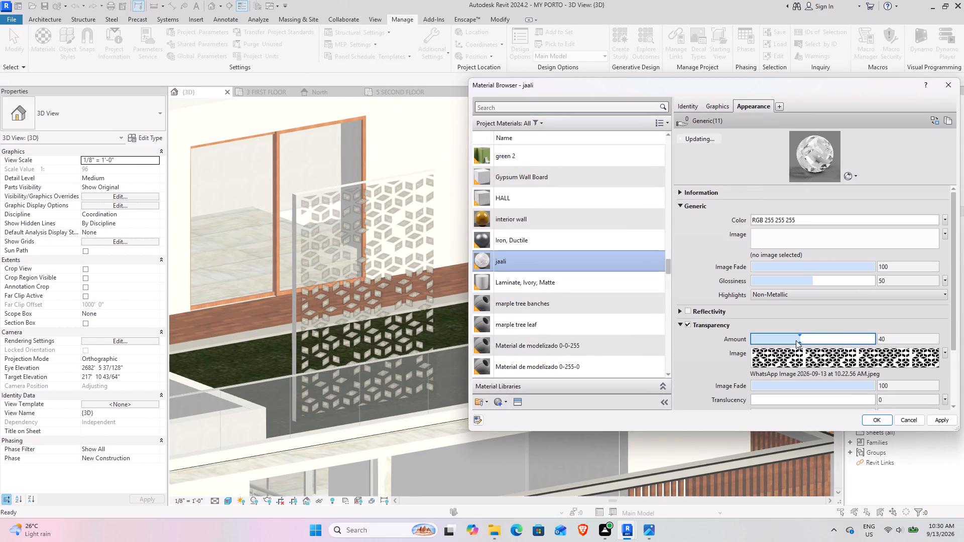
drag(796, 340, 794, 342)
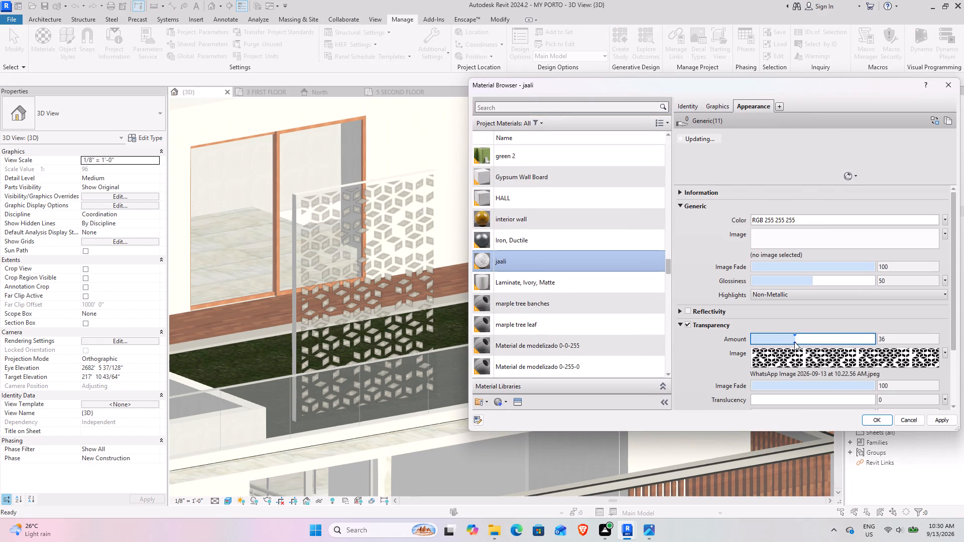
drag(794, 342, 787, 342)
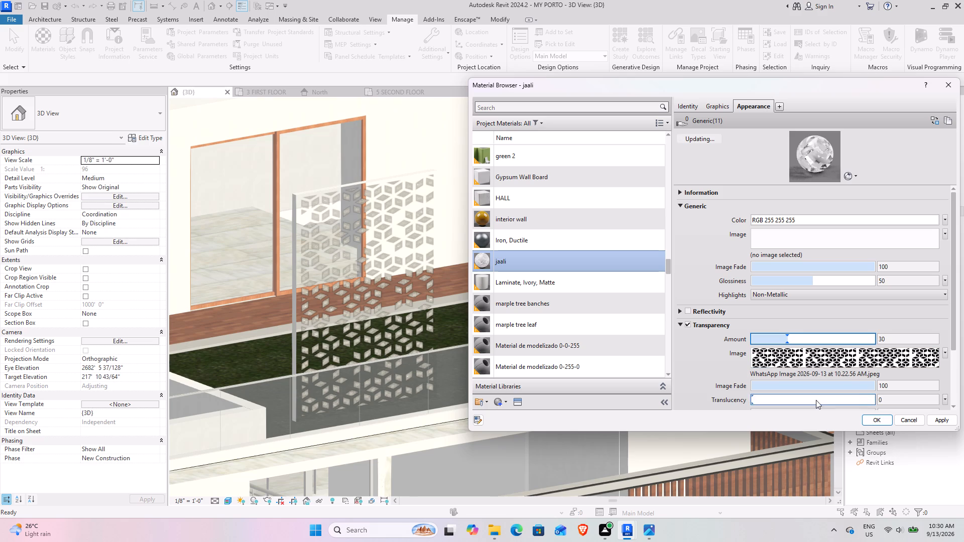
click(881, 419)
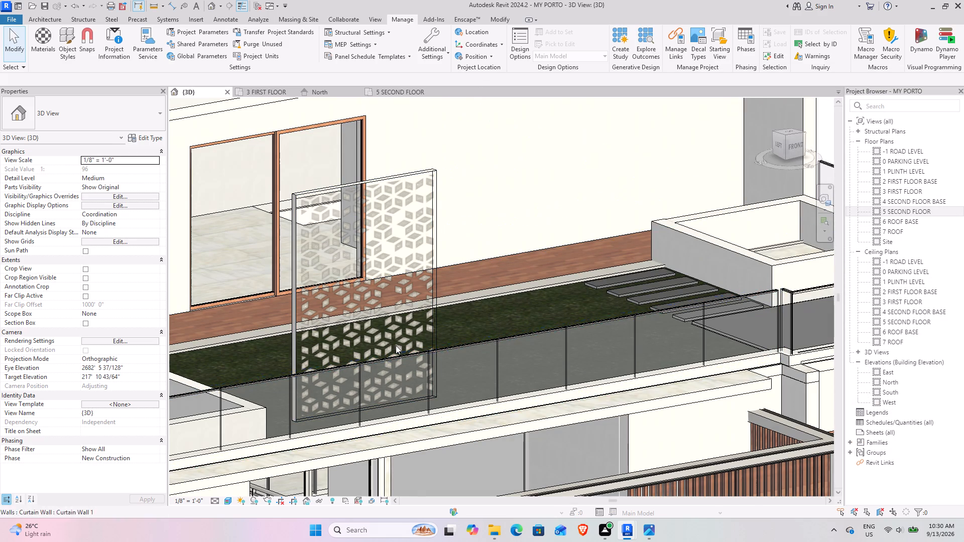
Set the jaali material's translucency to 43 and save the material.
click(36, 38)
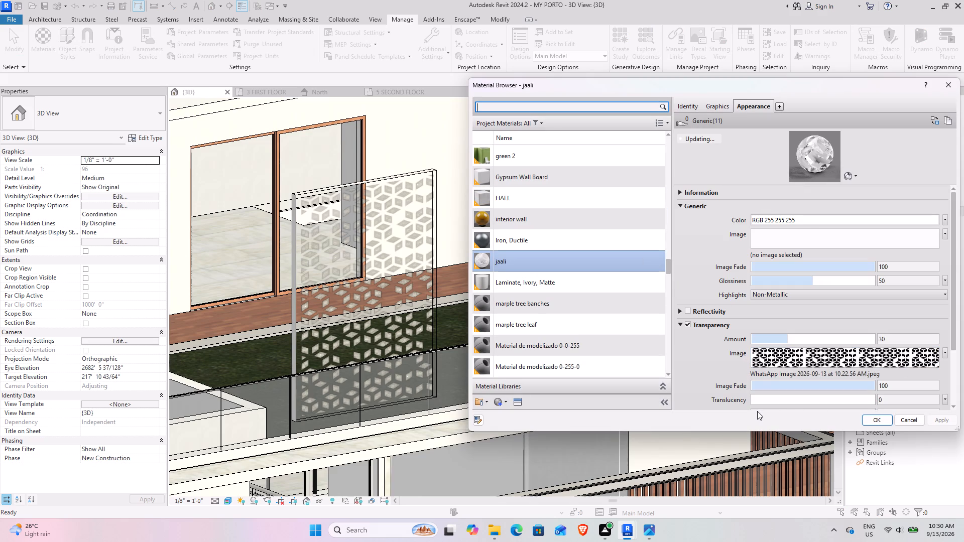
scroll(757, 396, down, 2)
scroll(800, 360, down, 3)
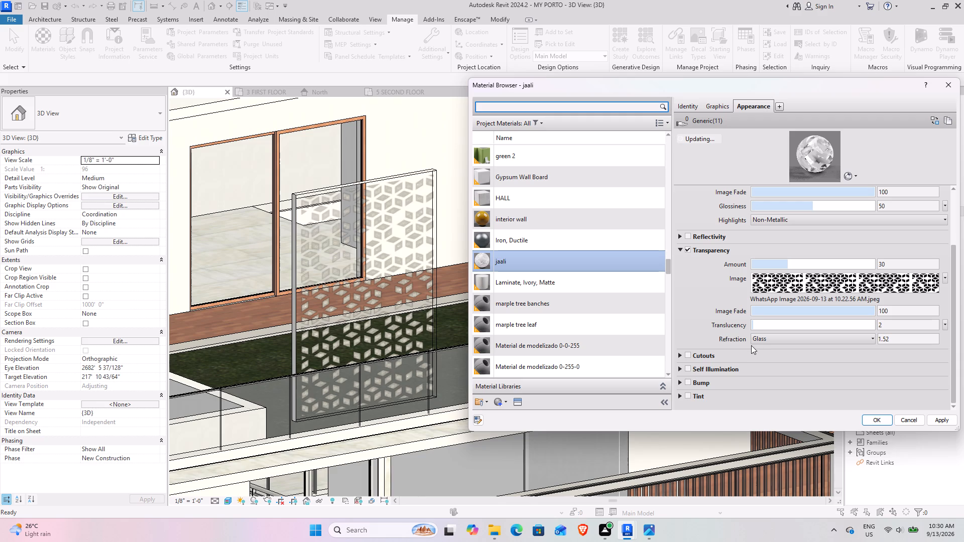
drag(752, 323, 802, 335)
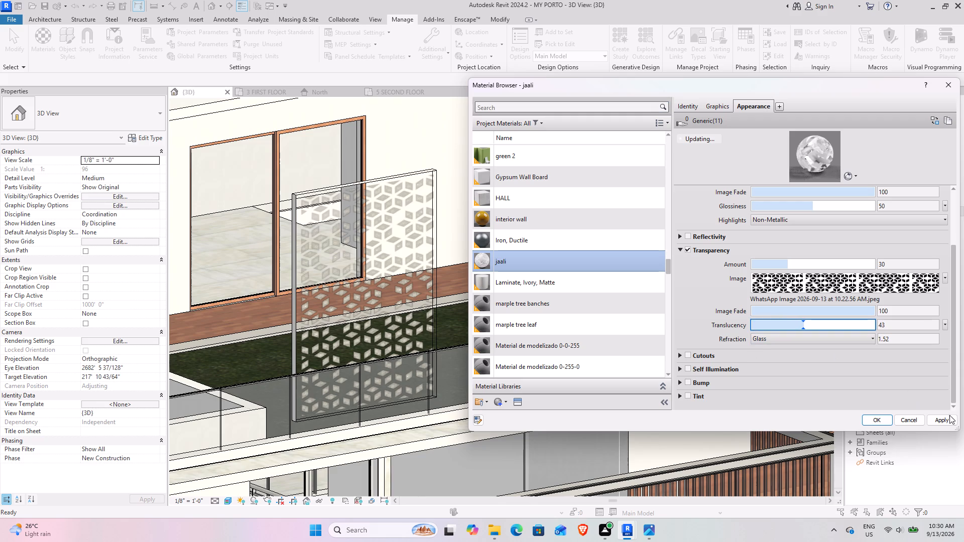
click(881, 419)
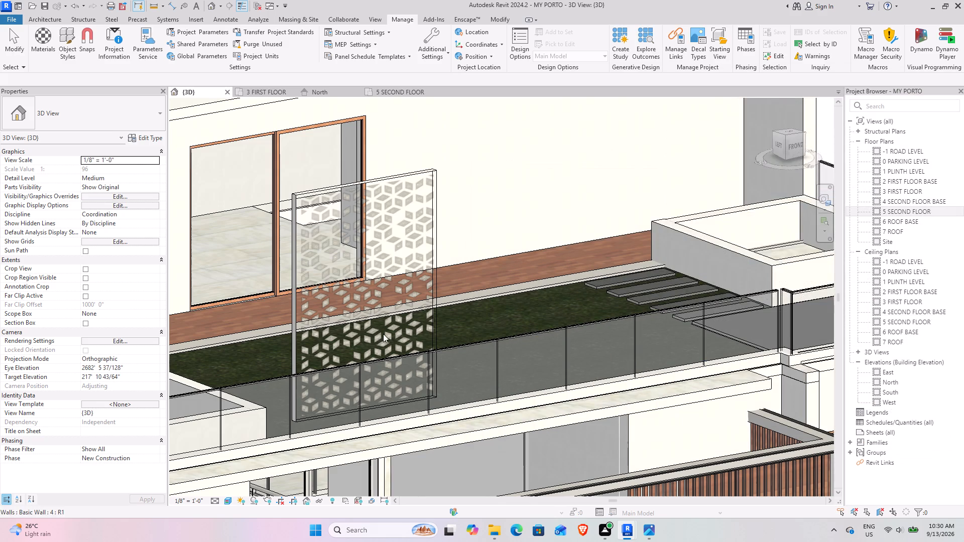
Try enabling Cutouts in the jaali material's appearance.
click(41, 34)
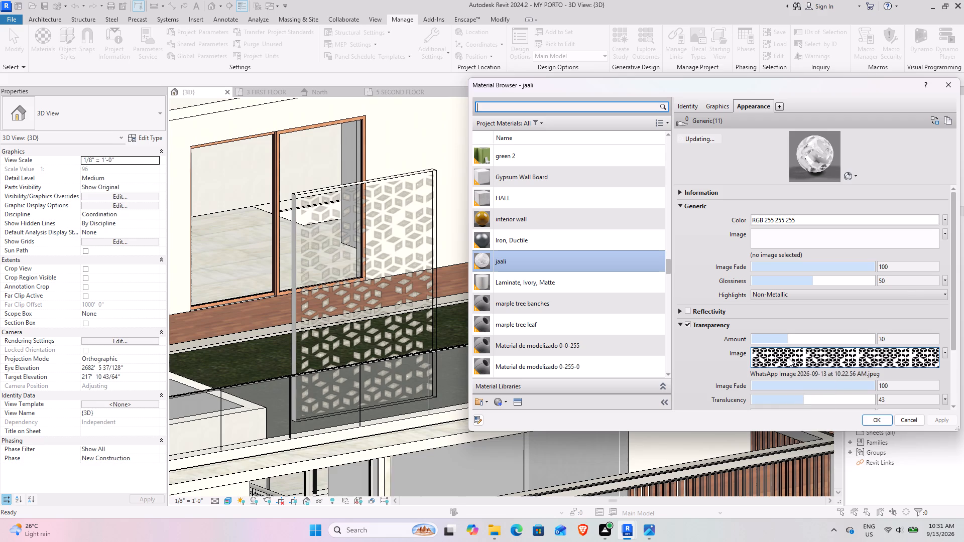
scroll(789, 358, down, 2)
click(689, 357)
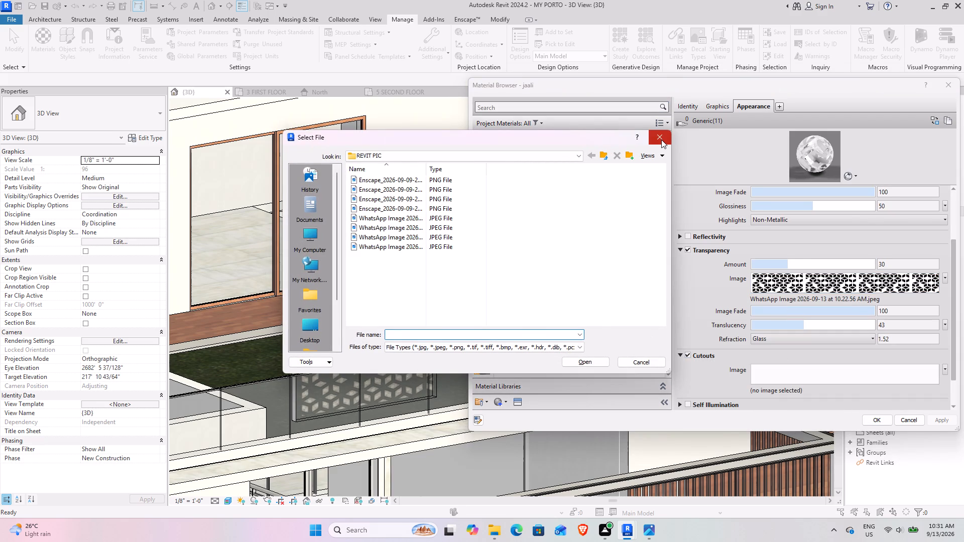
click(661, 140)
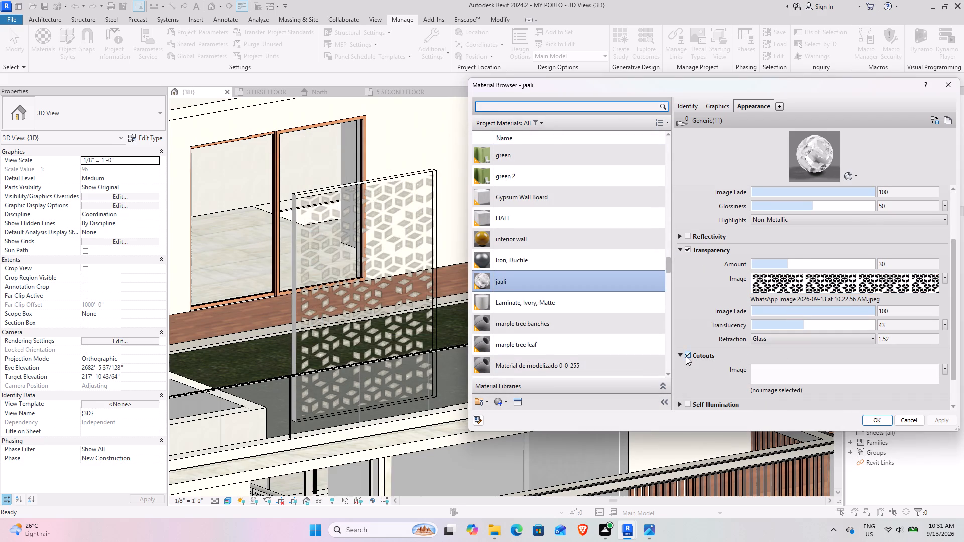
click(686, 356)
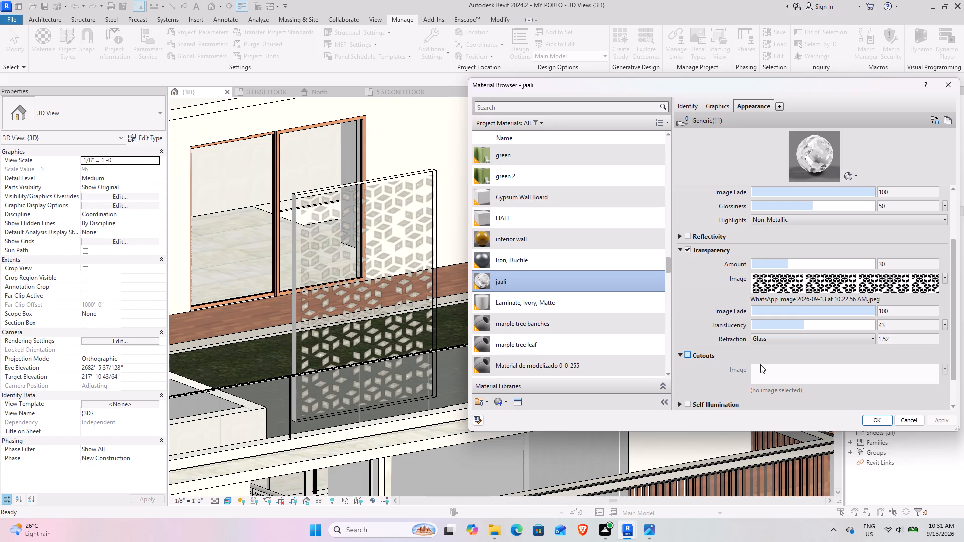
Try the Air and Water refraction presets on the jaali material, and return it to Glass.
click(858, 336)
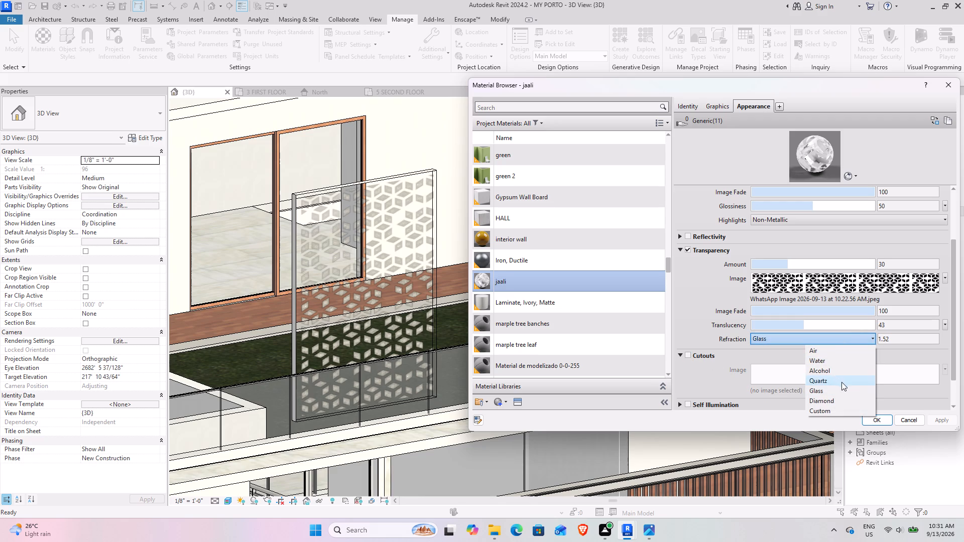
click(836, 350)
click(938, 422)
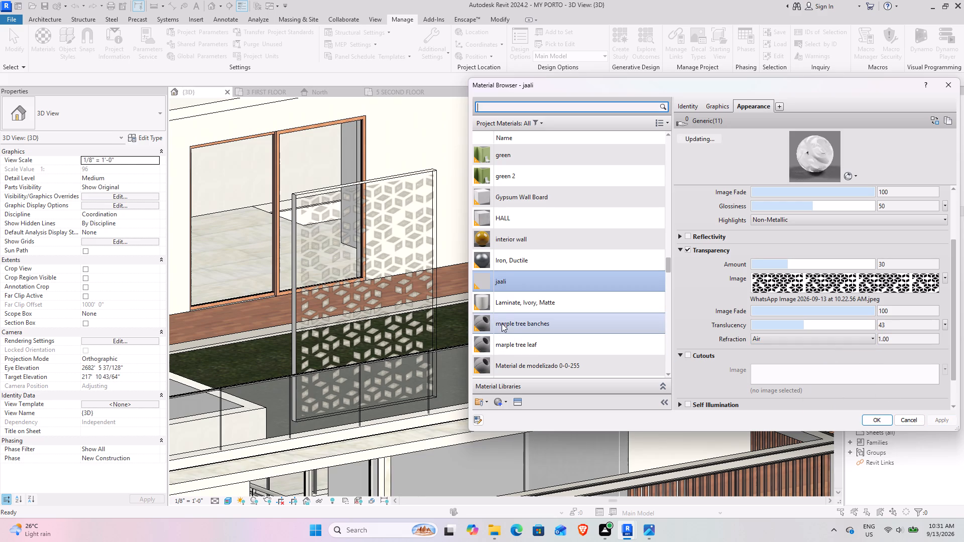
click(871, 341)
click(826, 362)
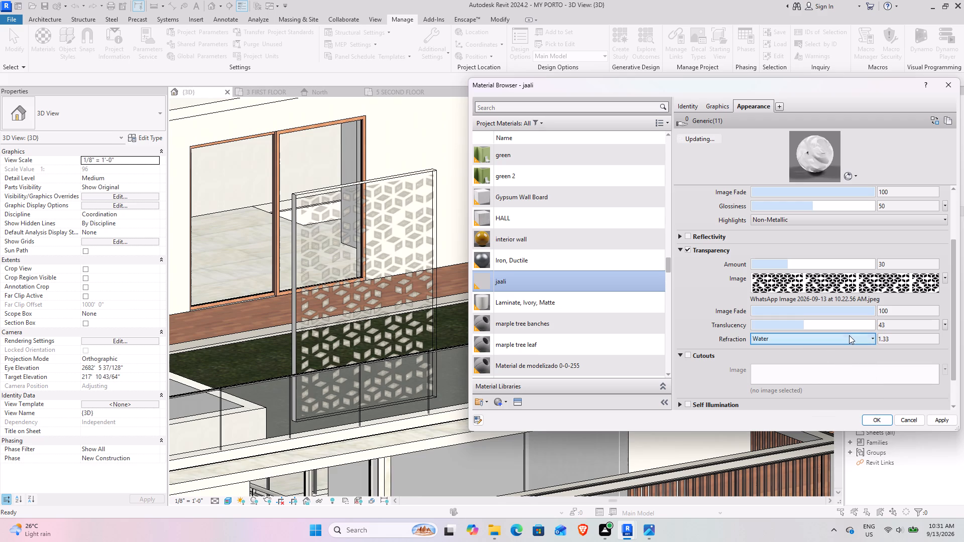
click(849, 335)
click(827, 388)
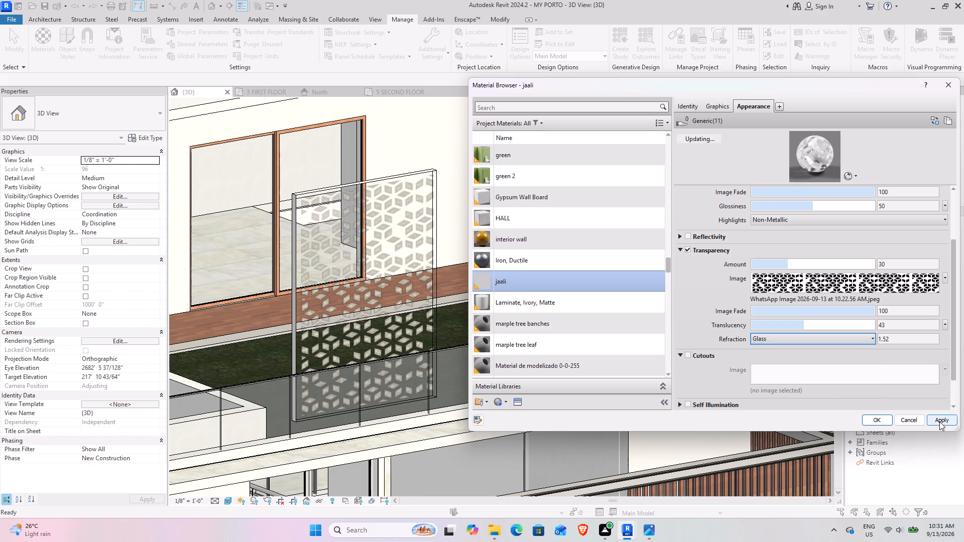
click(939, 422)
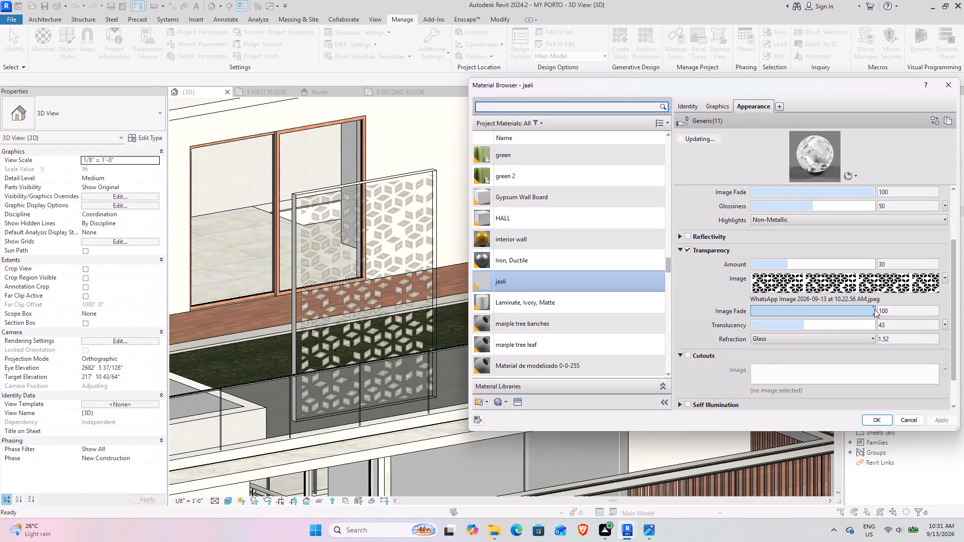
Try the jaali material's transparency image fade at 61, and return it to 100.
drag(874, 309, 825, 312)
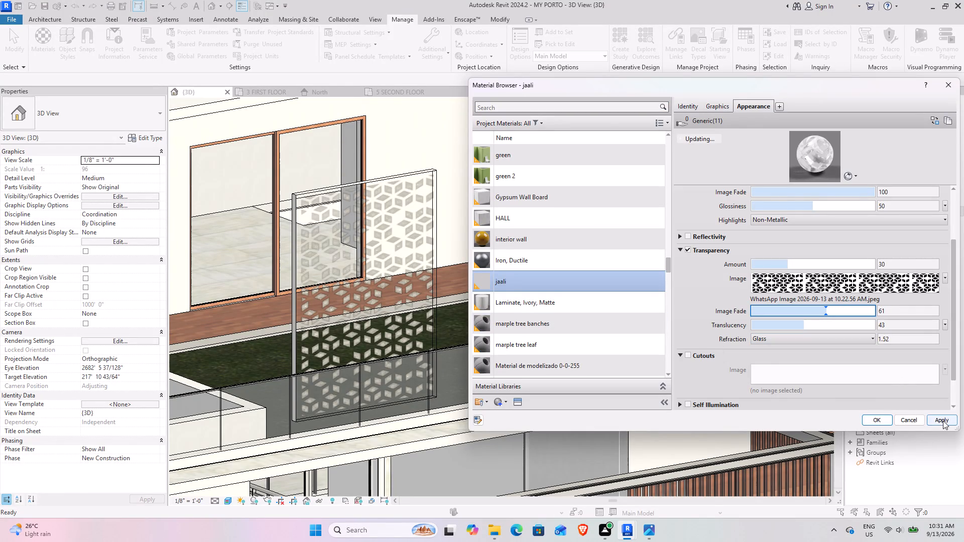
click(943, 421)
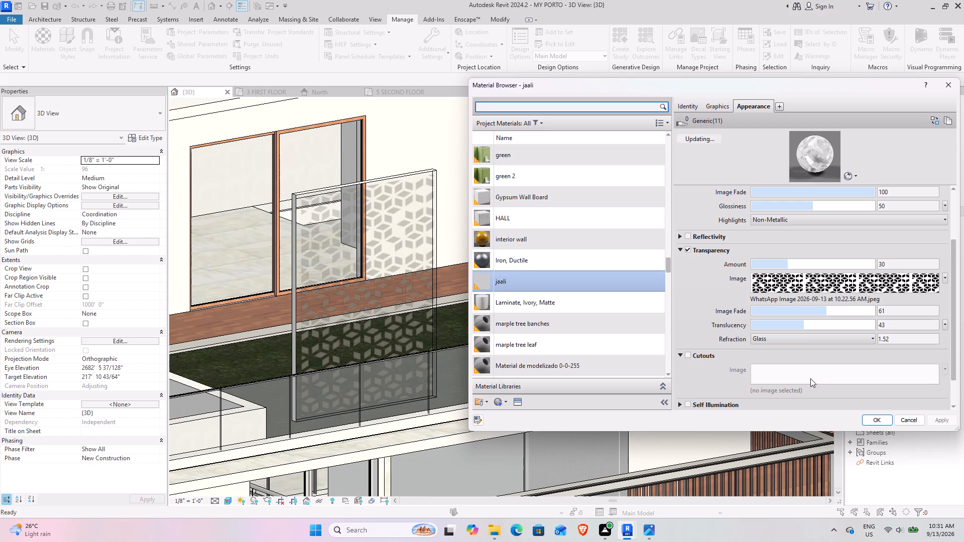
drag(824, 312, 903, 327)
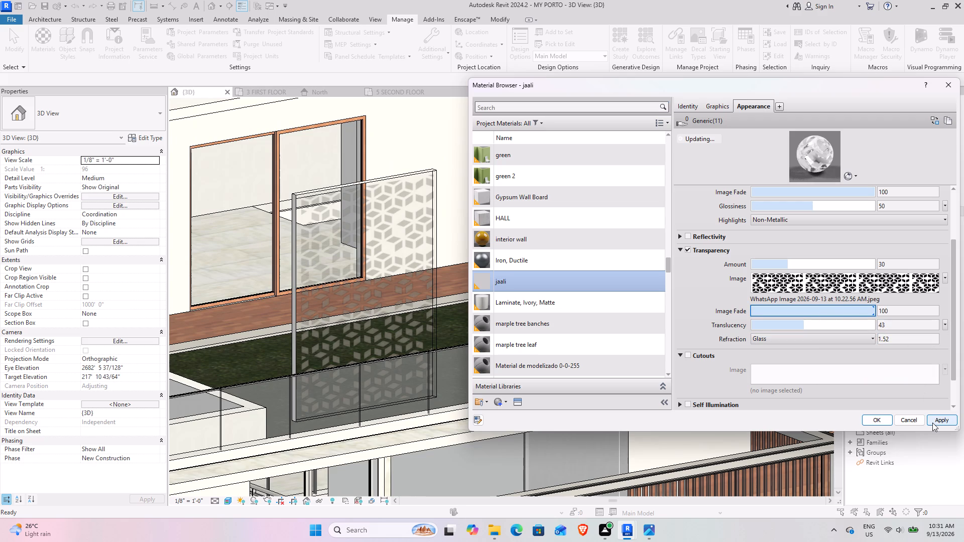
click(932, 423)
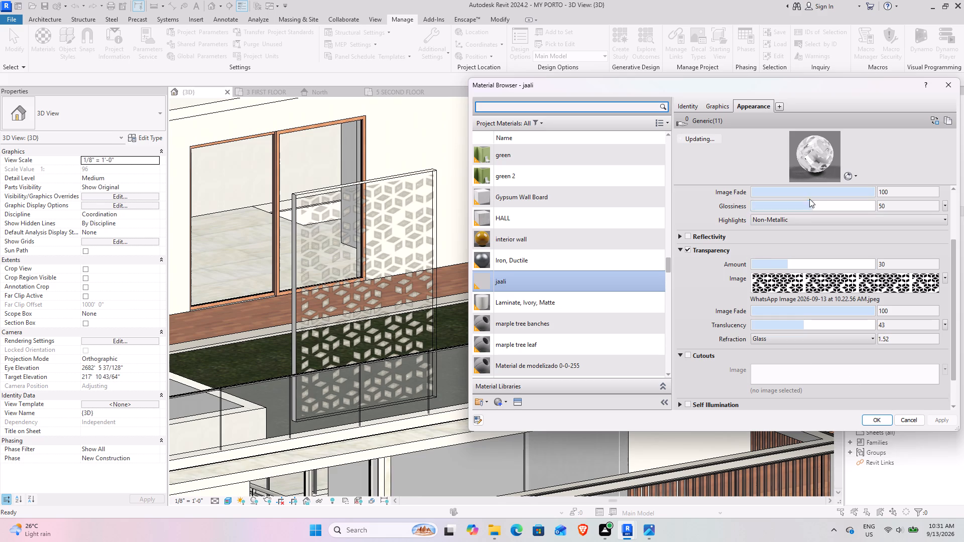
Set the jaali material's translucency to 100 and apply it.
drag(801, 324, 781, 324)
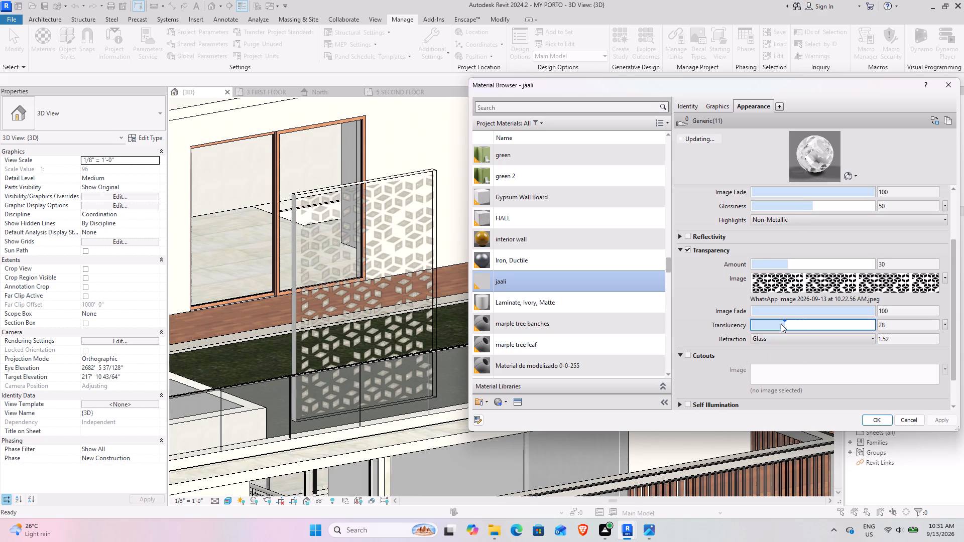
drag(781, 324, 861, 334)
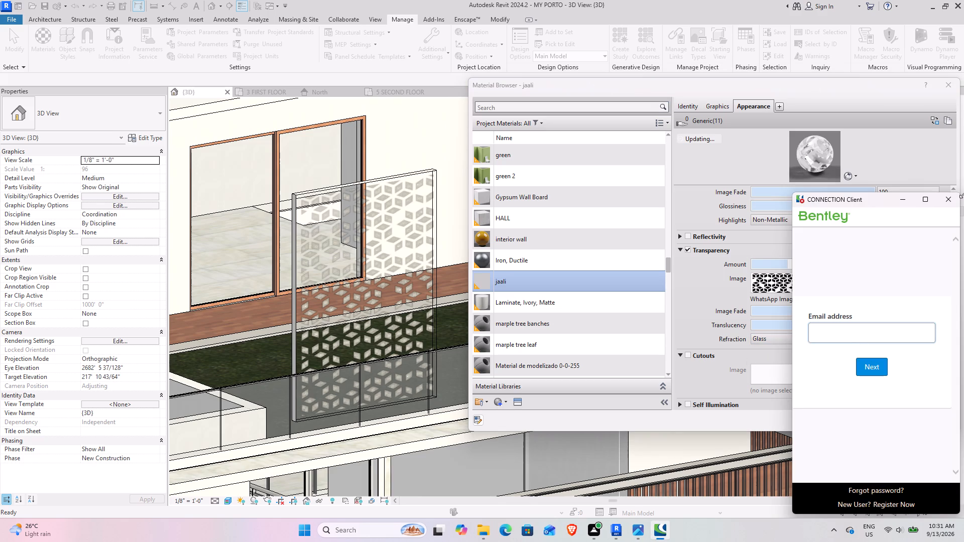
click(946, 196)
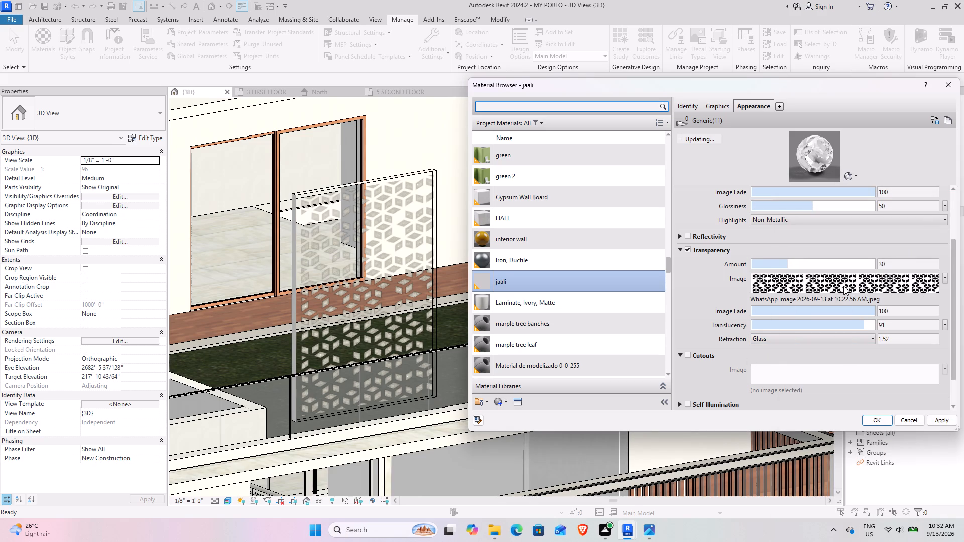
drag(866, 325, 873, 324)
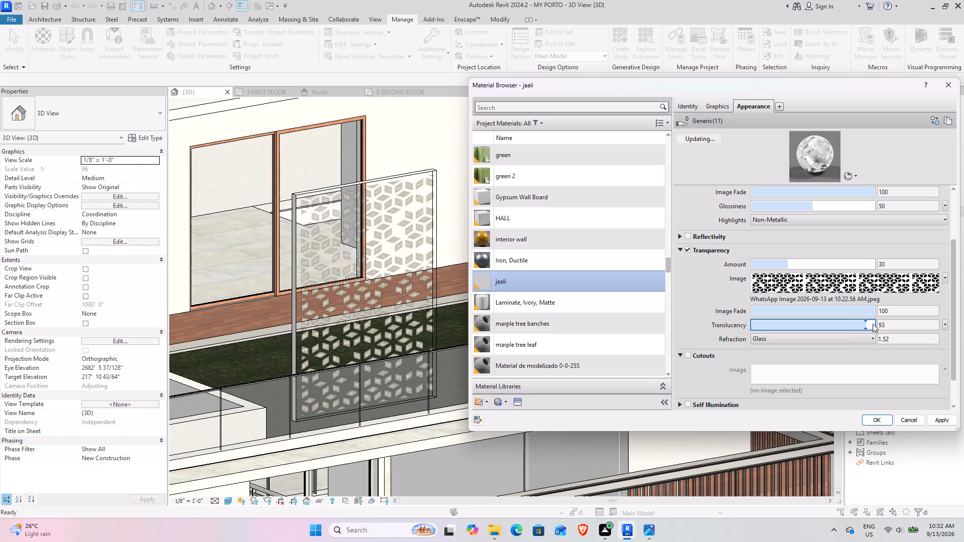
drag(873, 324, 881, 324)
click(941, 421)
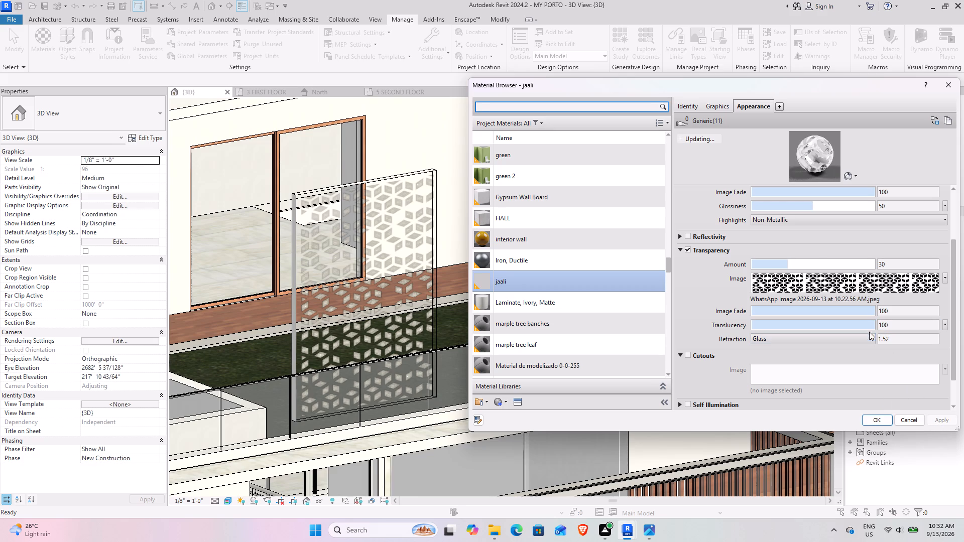
Set the jaali material's translucency to 0 and apply it.
drag(873, 327, 677, 316)
click(946, 420)
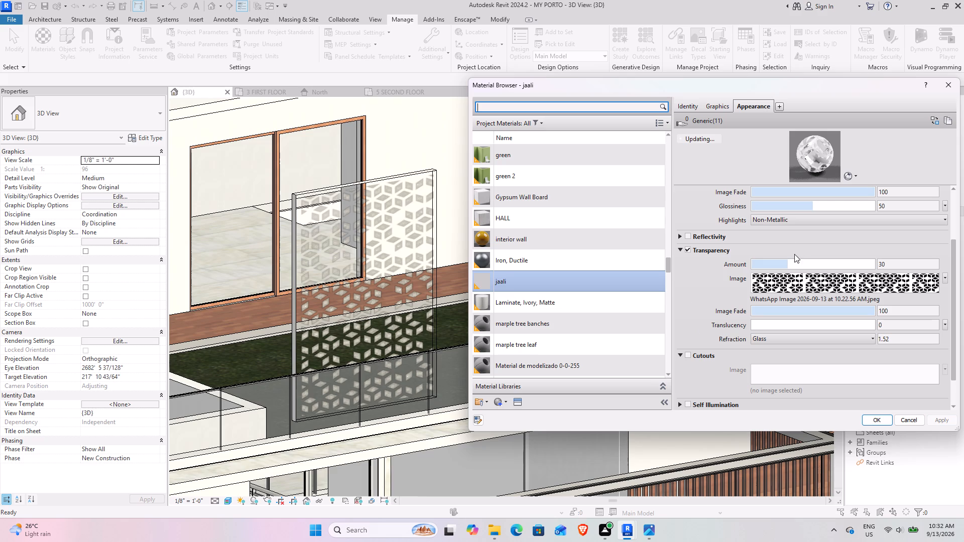
Set the jaali material's transparency amount to 78 and apply it.
drag(785, 267, 845, 273)
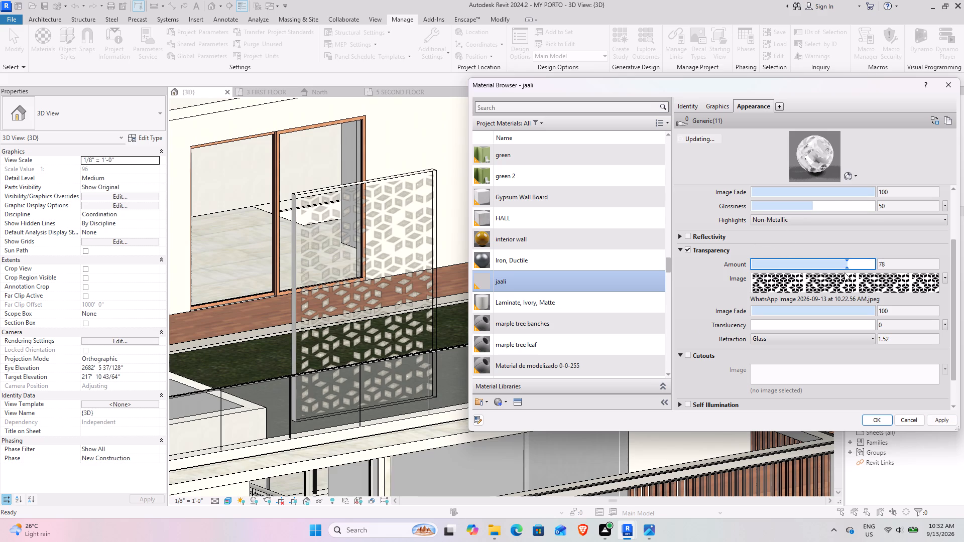
click(942, 424)
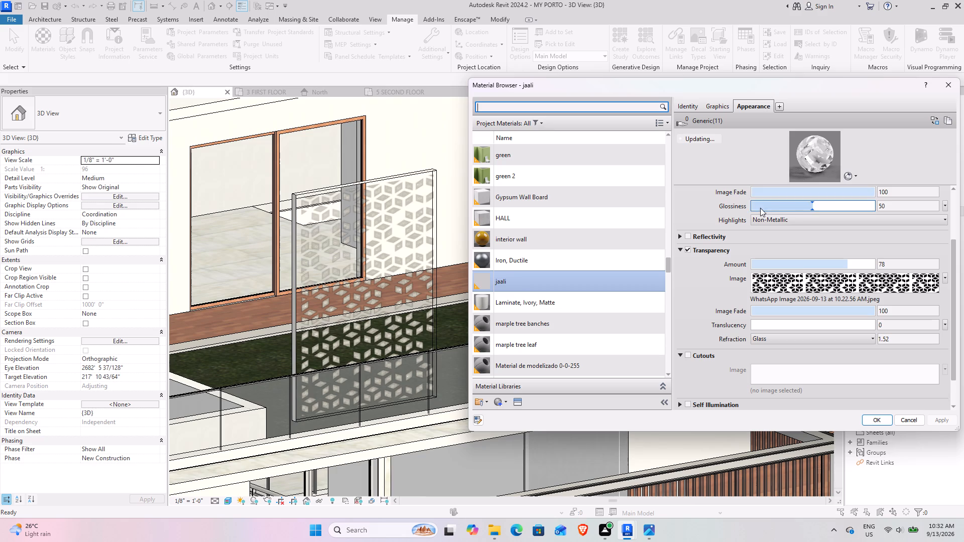
Change the jaali material's highlights to Metallic and save the material.
click(799, 225)
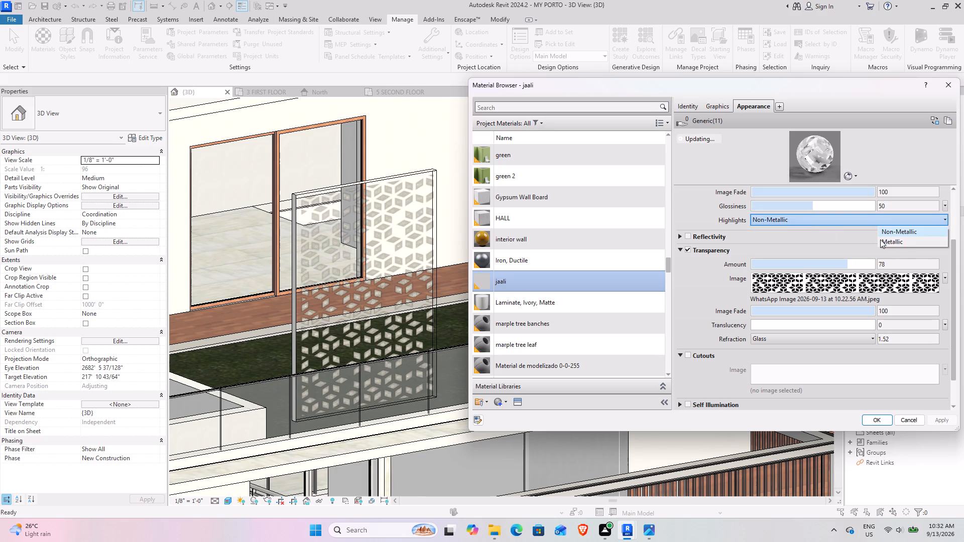
click(906, 244)
click(940, 420)
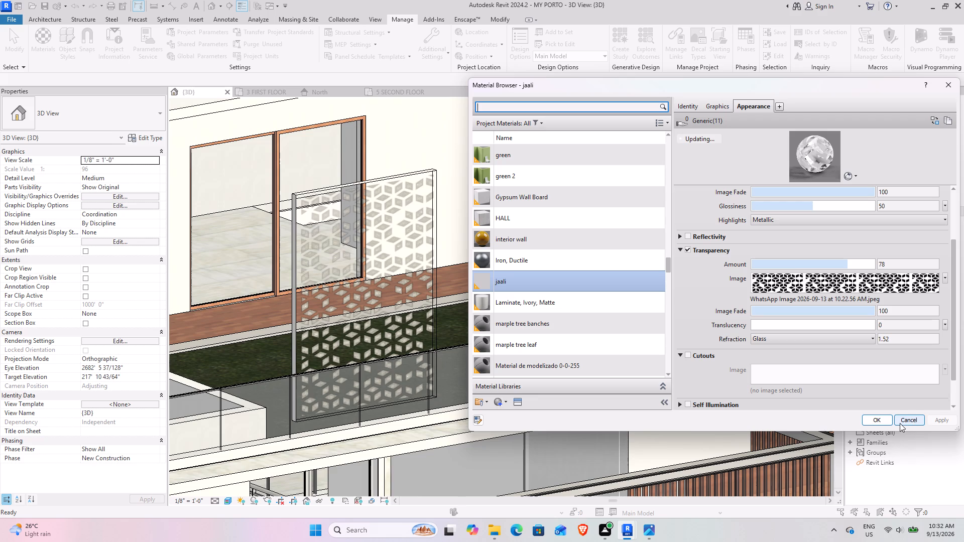
click(873, 416)
scroll(417, 301, down, 4)
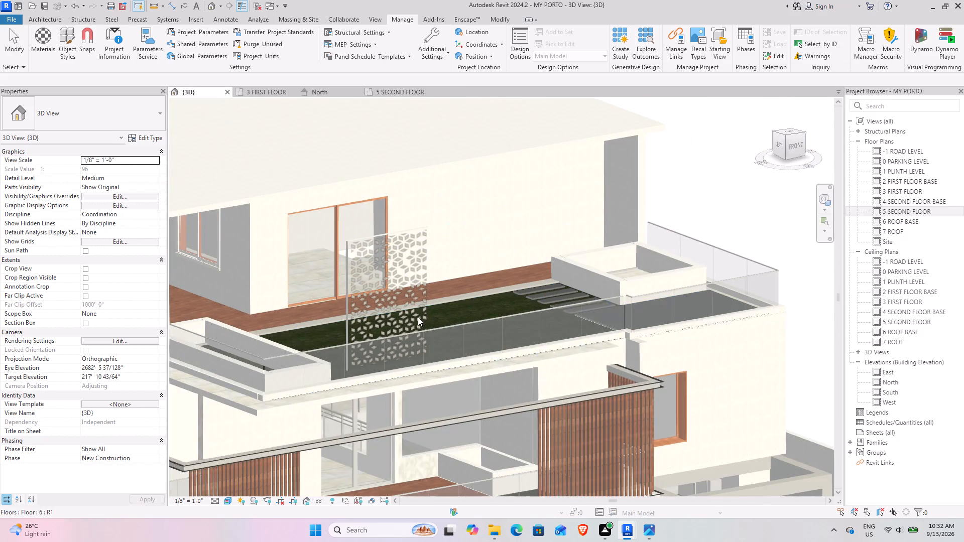
Examine the perforated jaali wall on the second-floor terrace from several angles, up close and from afar.
shift+middle_drag(415, 335, 604, 335)
middle_drag(657, 315, 309, 386)
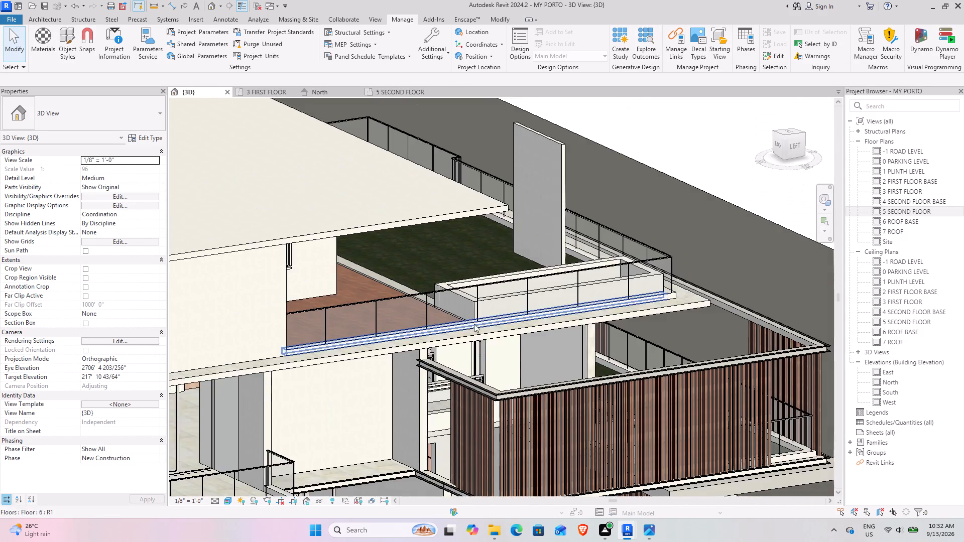
middle_drag(473, 323, 302, 277)
middle_drag(315, 282, 684, 318)
shift+middle_drag(530, 326, 472, 348)
middle_drag(460, 342, 626, 220)
shift+middle_drag(546, 250, 559, 306)
middle_drag(549, 312, 585, 307)
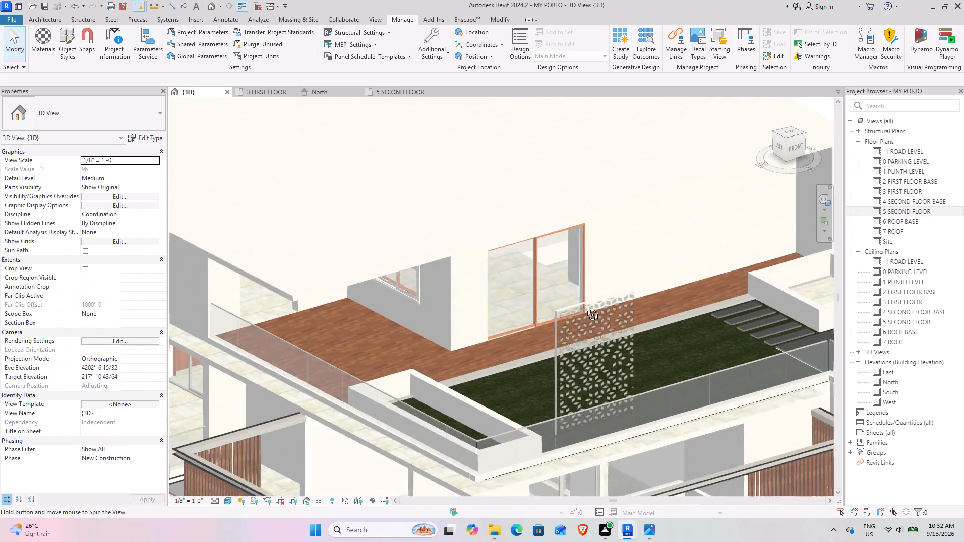
middle_drag(585, 307, 575, 307)
scroll(586, 321, up, 9)
scroll(595, 342, down, 4)
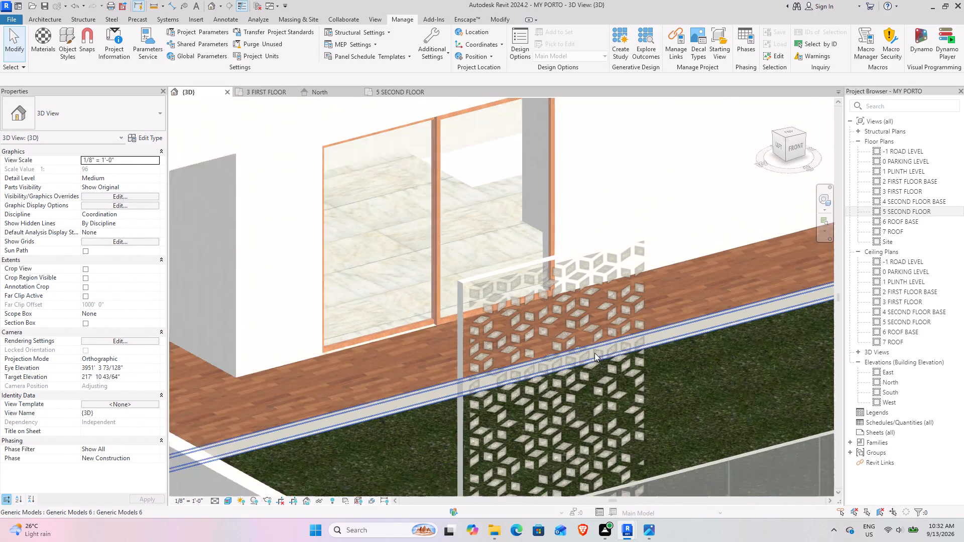
shift+middle_drag(597, 356, 599, 334)
scroll(598, 333, down, 4)
shift+middle_drag(596, 332, 567, 337)
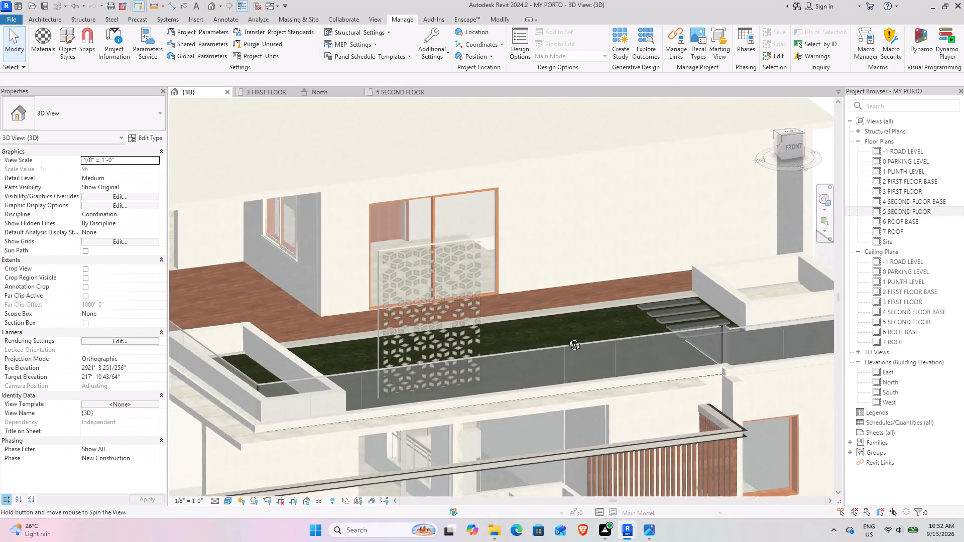
shift+middle_drag(567, 337, 574, 374)
middle_drag(555, 365, 491, 267)
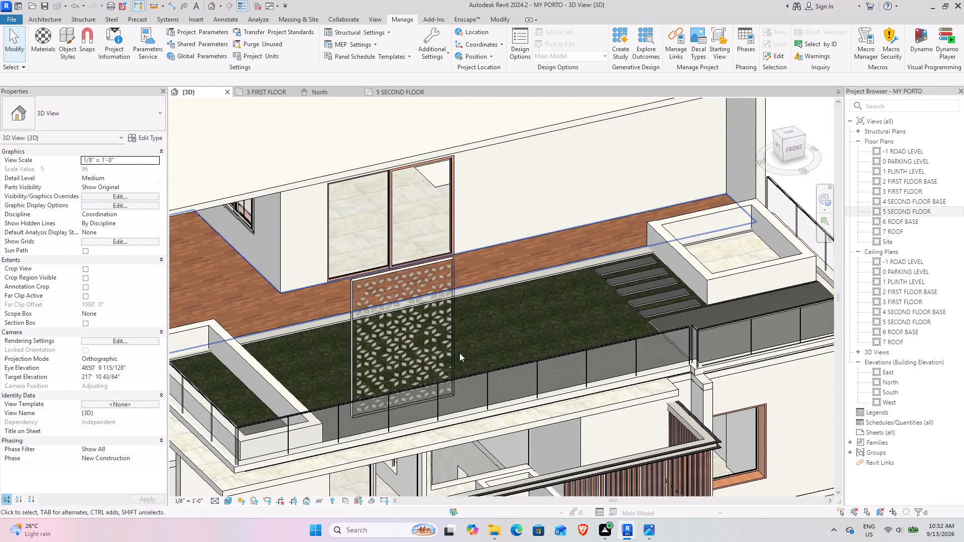
scroll(456, 354, up, 4)
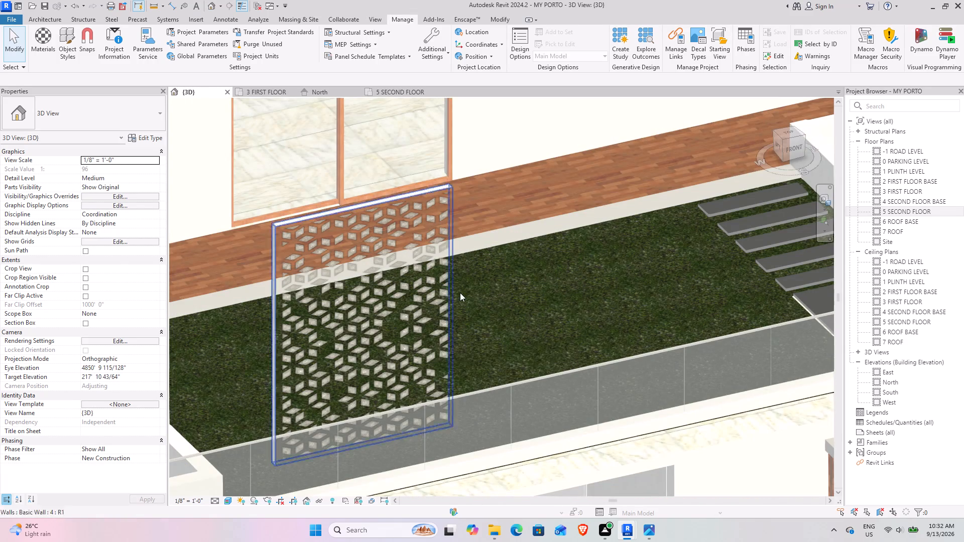
scroll(460, 293, down, 10)
scroll(435, 278, up, 9)
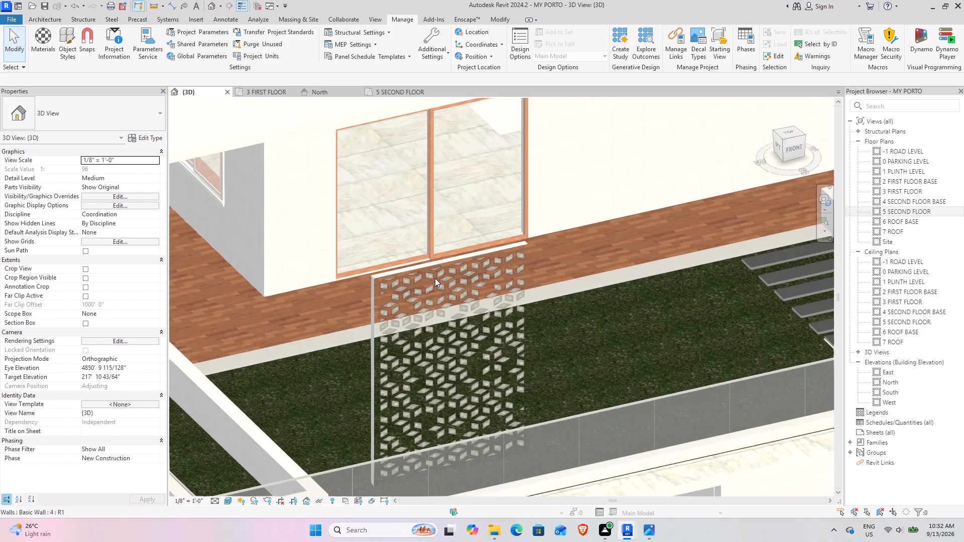
click(414, 275)
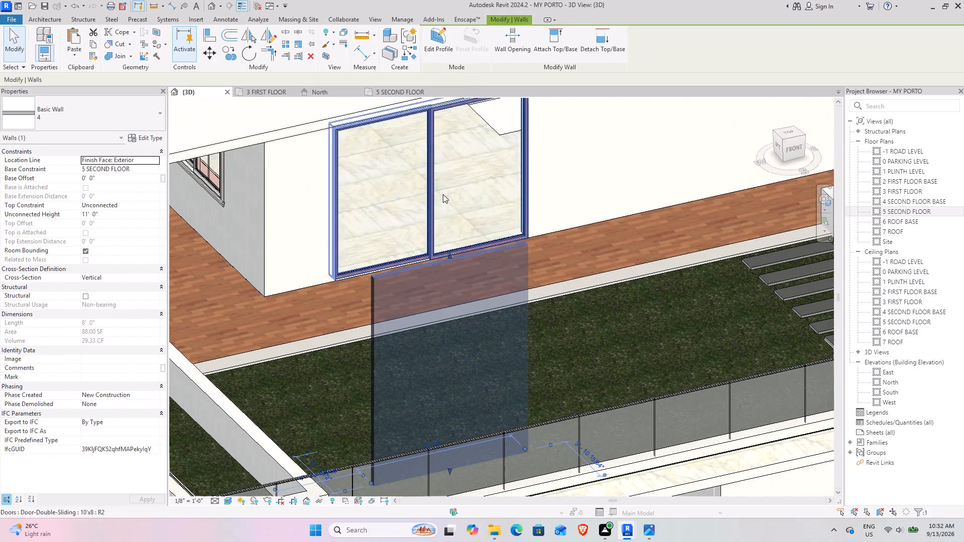
click(644, 332)
scroll(591, 352, down, 5)
shift+middle_drag(586, 380, 575, 291)
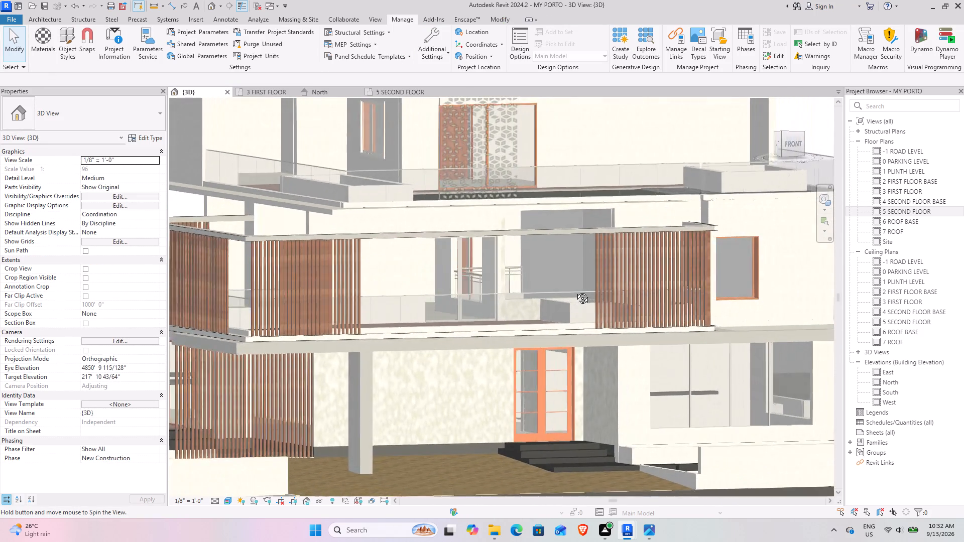
shift+middle_drag(575, 291, 555, 338)
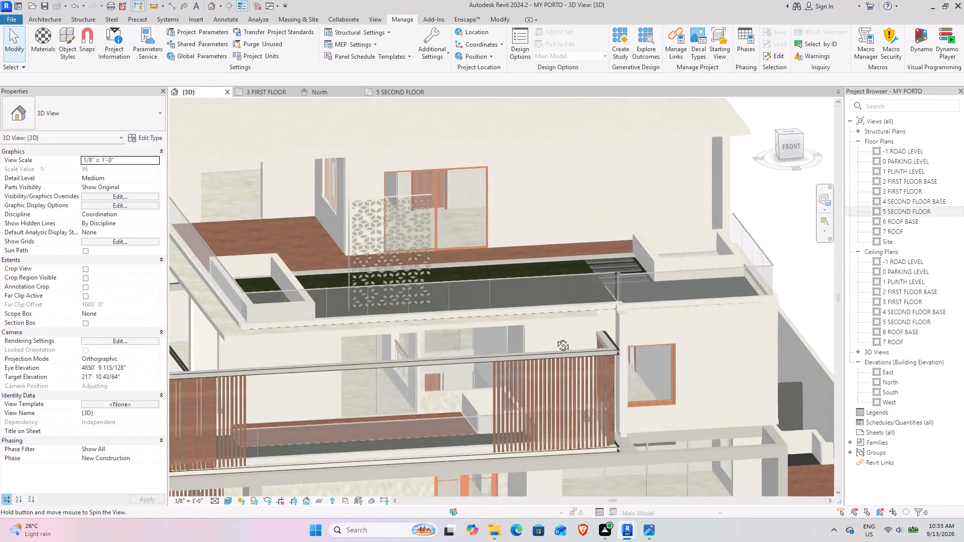
shift+middle_drag(555, 338, 557, 348)
Inspect the jaali pattern reference image in Photos, close it, and compare it with the terrace wall in Revit.
click(649, 537)
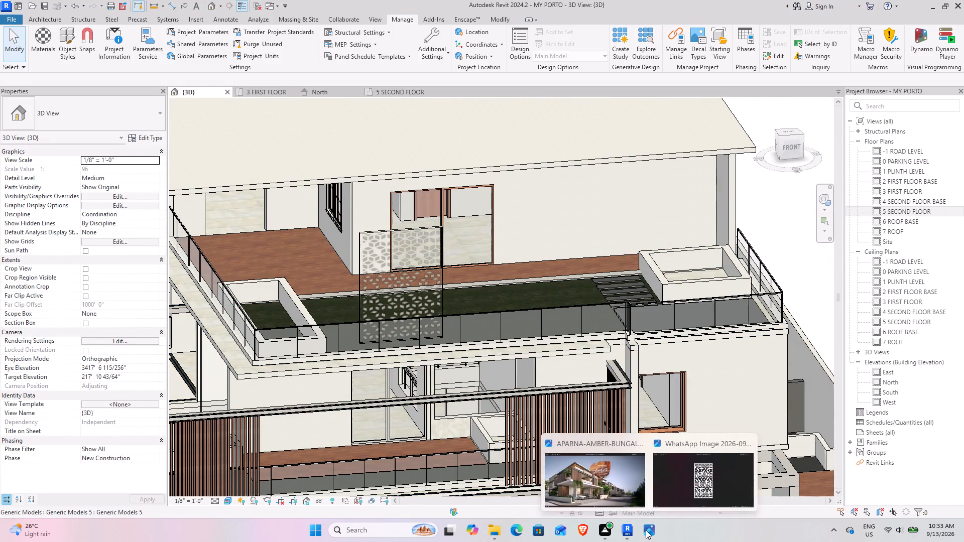
click(693, 494)
scroll(438, 251, up, 8)
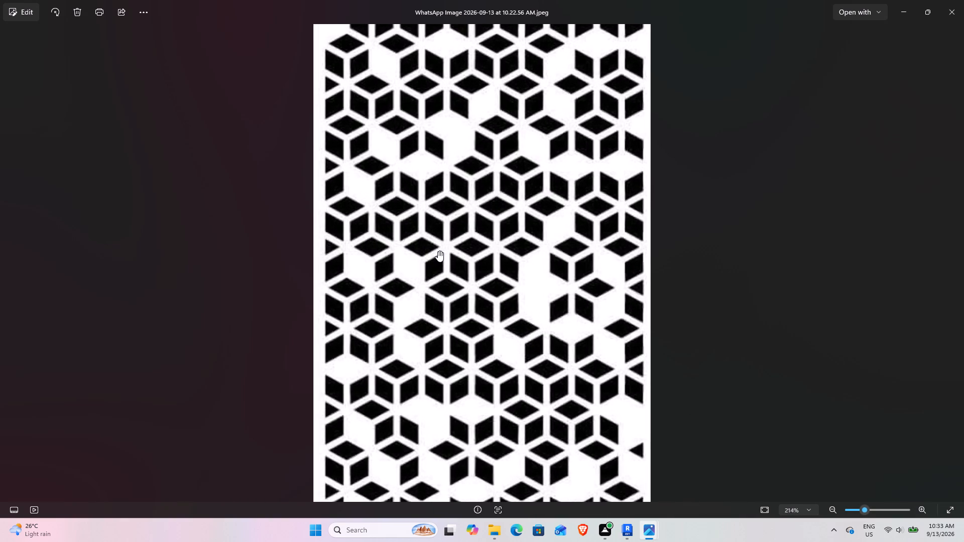
scroll(438, 251, down, 10)
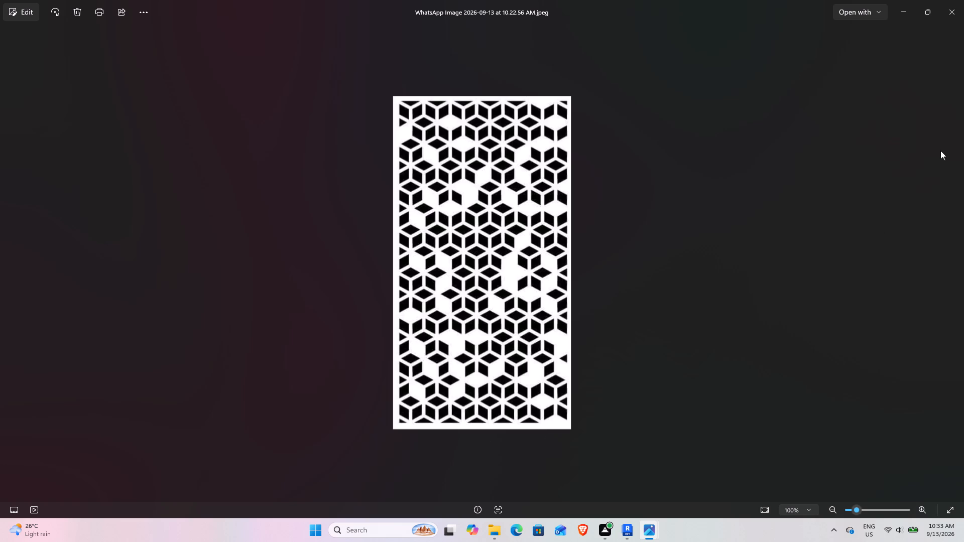
click(948, 15)
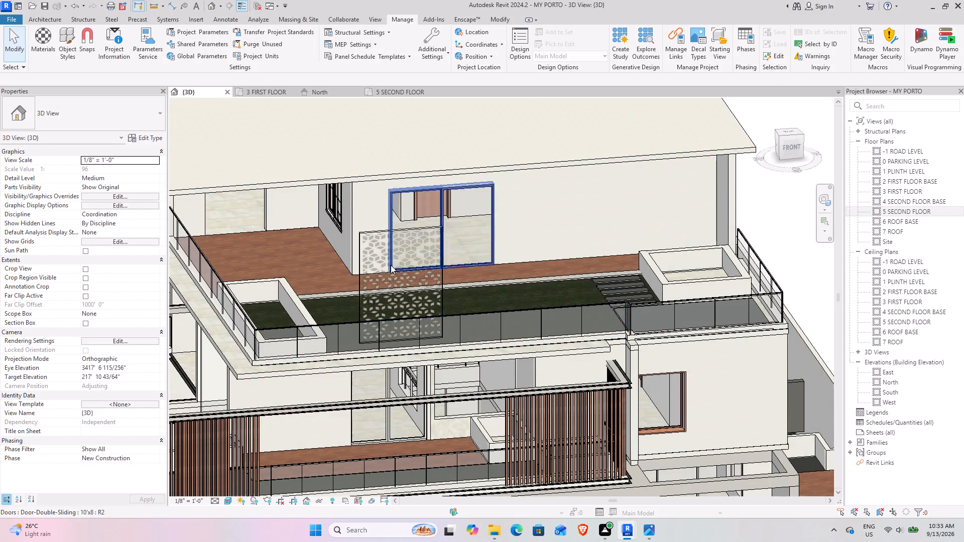
scroll(390, 263, up, 9)
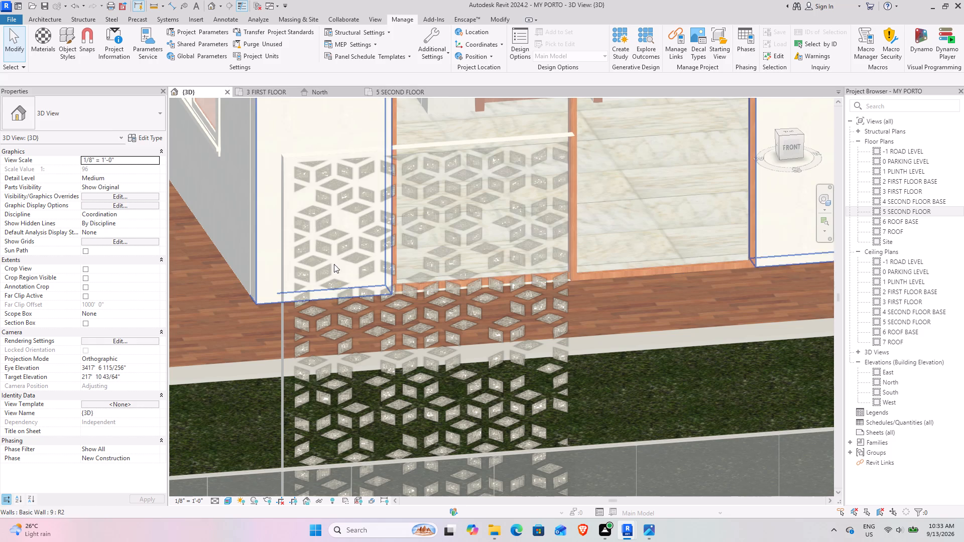
scroll(437, 257, down, 9)
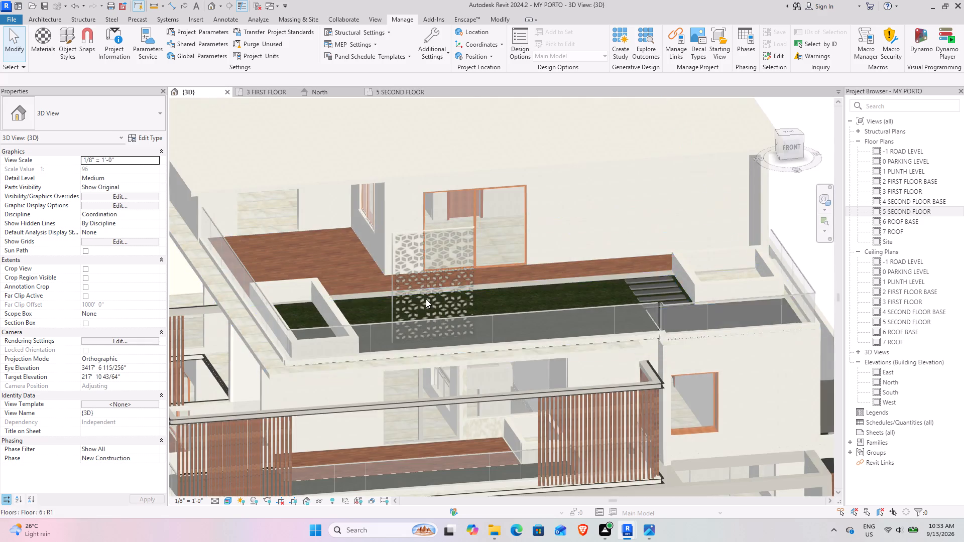
scroll(426, 299, up, 5)
scroll(441, 298, down, 8)
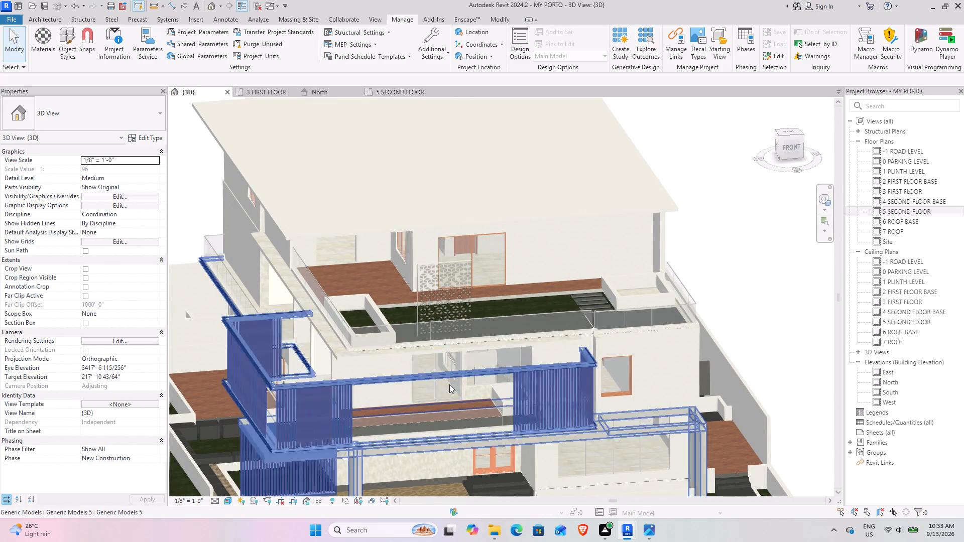
scroll(465, 275, up, 9)
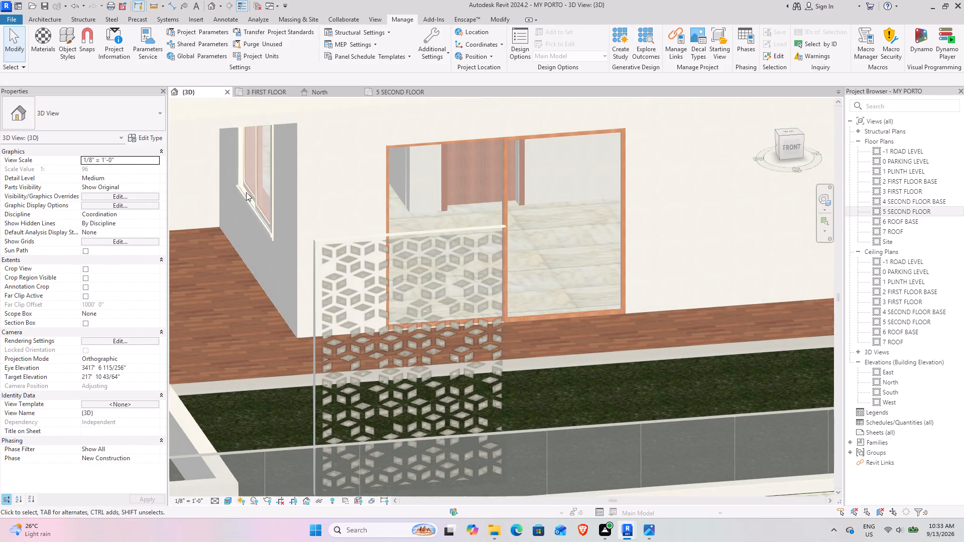
Replace the jaali material's transparency image with WhatsApp Image 2026-09-13 at 10.21.14 AM.jpeg, apply it and close the material settings.
click(40, 36)
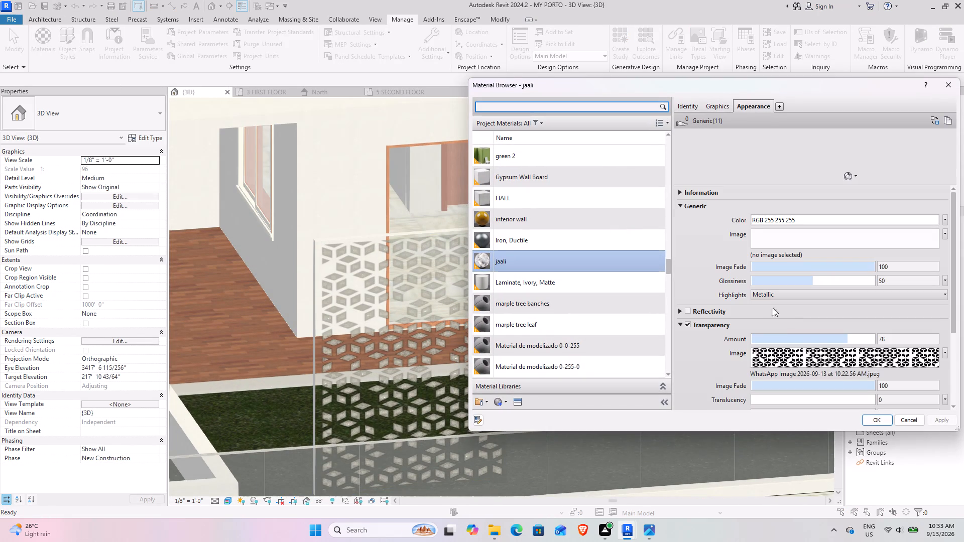
click(866, 365)
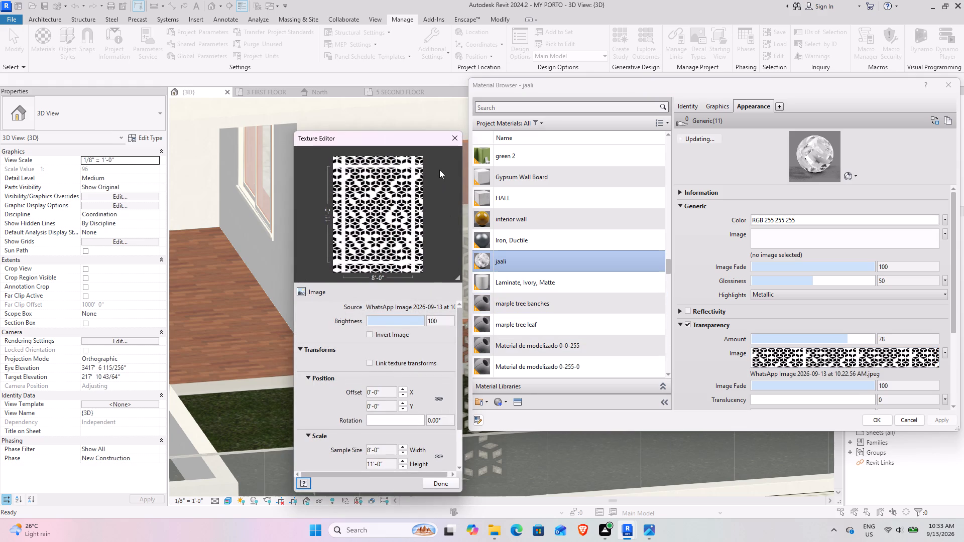
click(454, 141)
click(799, 375)
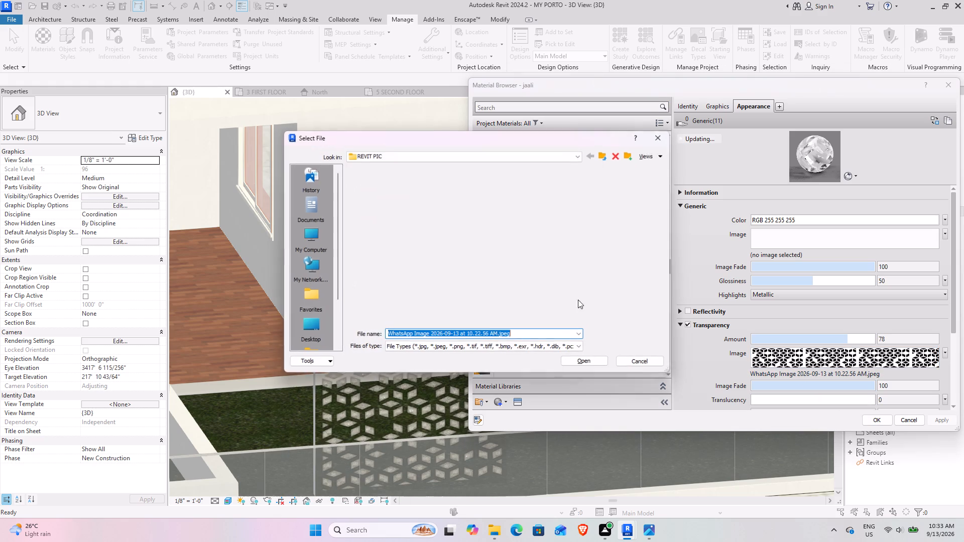
ctrl+scroll(416, 254, up, 3)
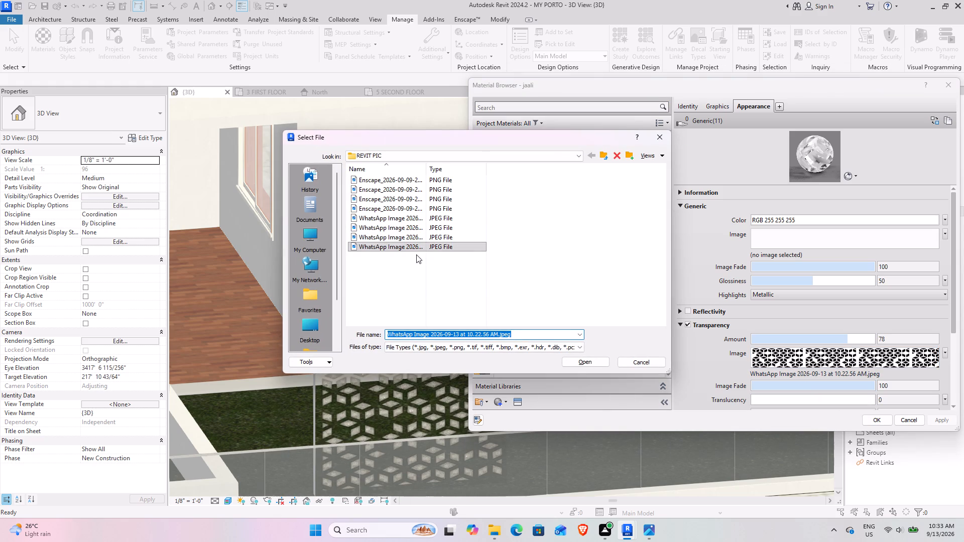
ctrl+scroll(416, 254, up, 11)
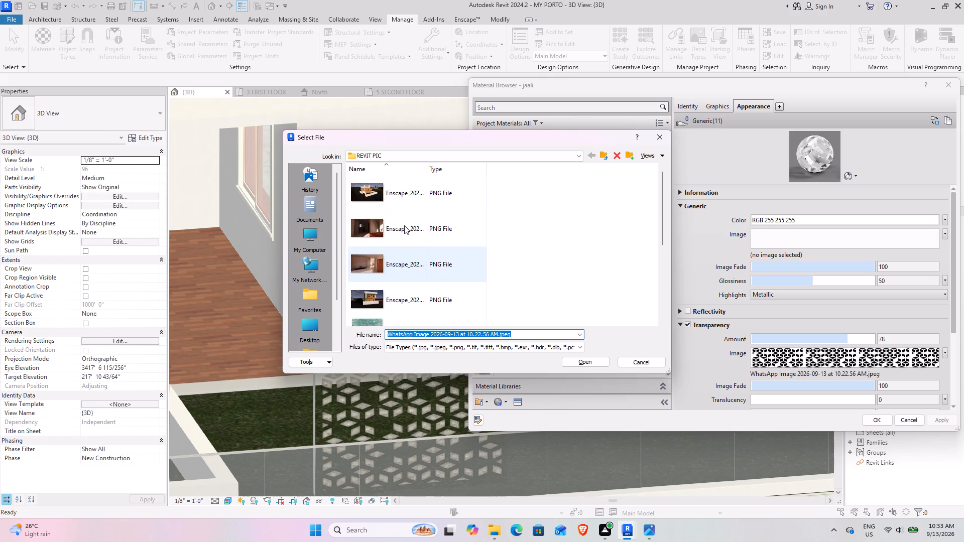
scroll(404, 225, down, 2)
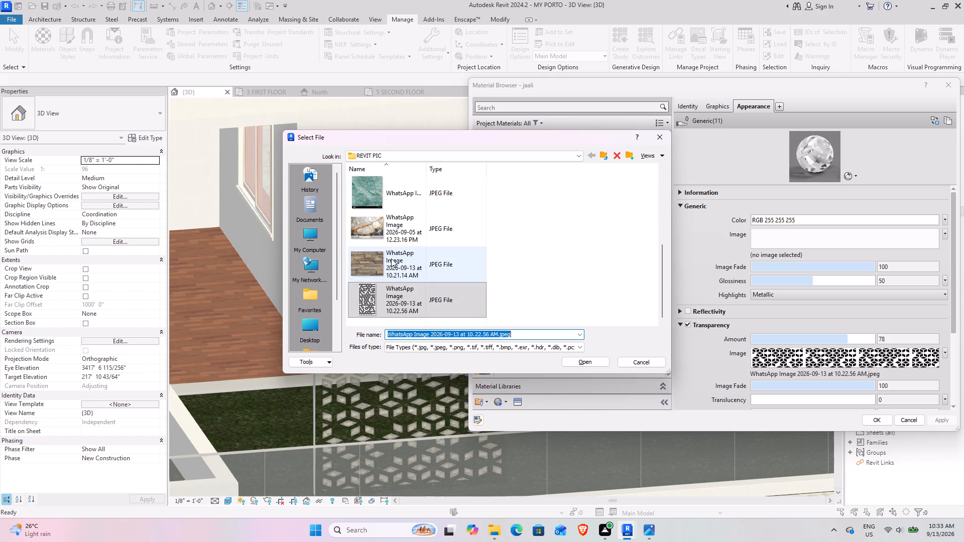
click(391, 258)
click(585, 362)
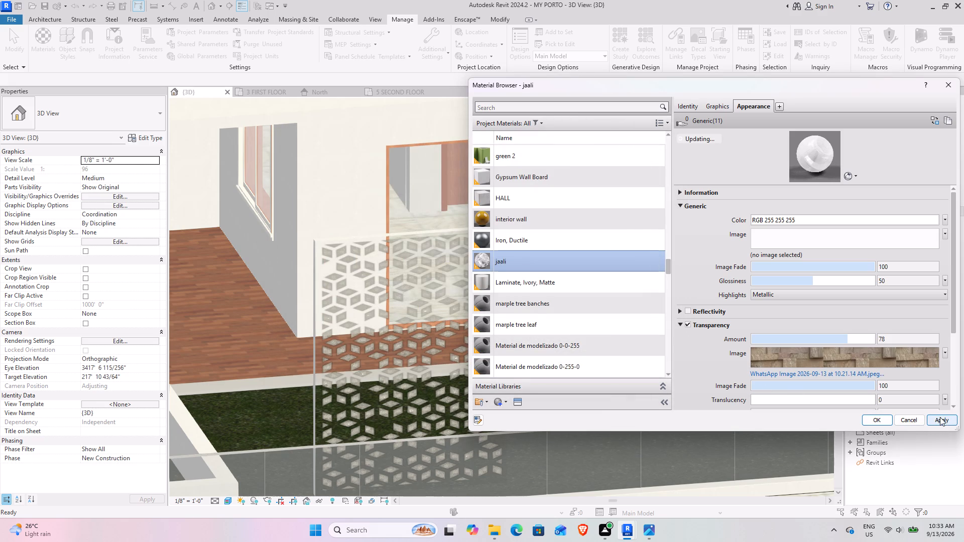
click(940, 417)
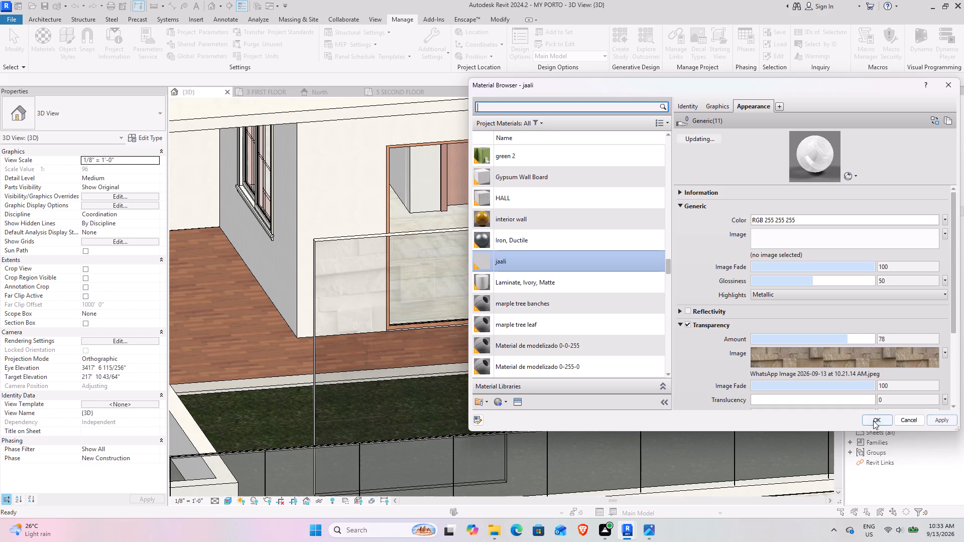
scroll(356, 305, up, 4)
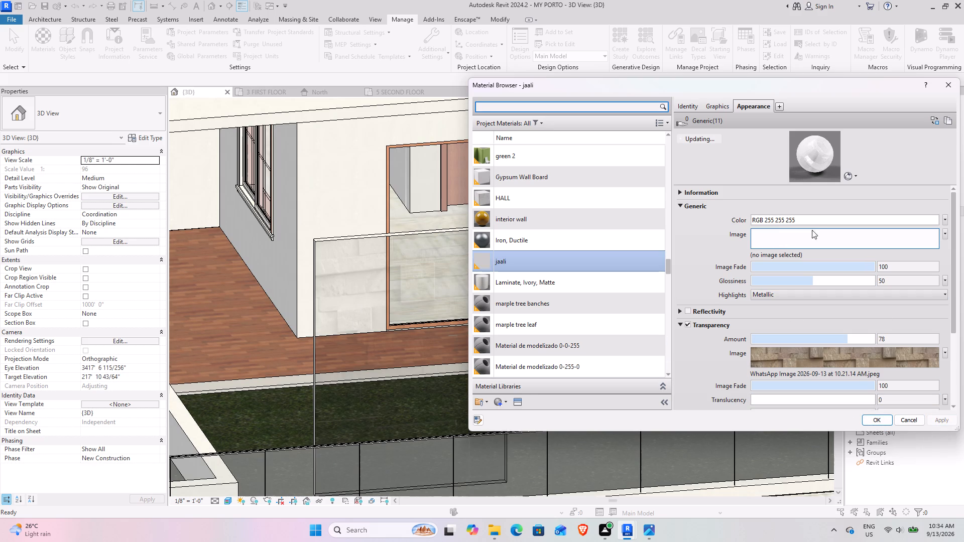
scroll(819, 356, down, 2)
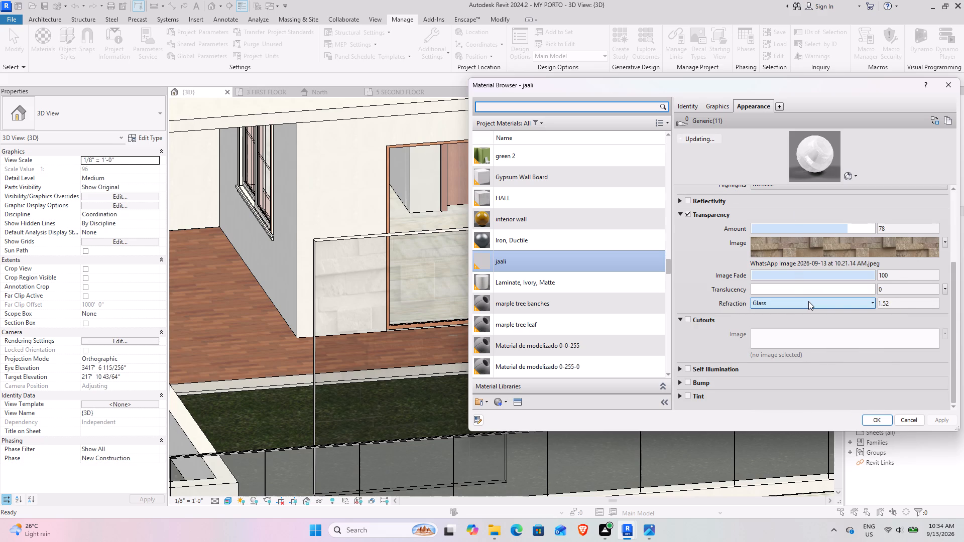
scroll(808, 301, up, 2)
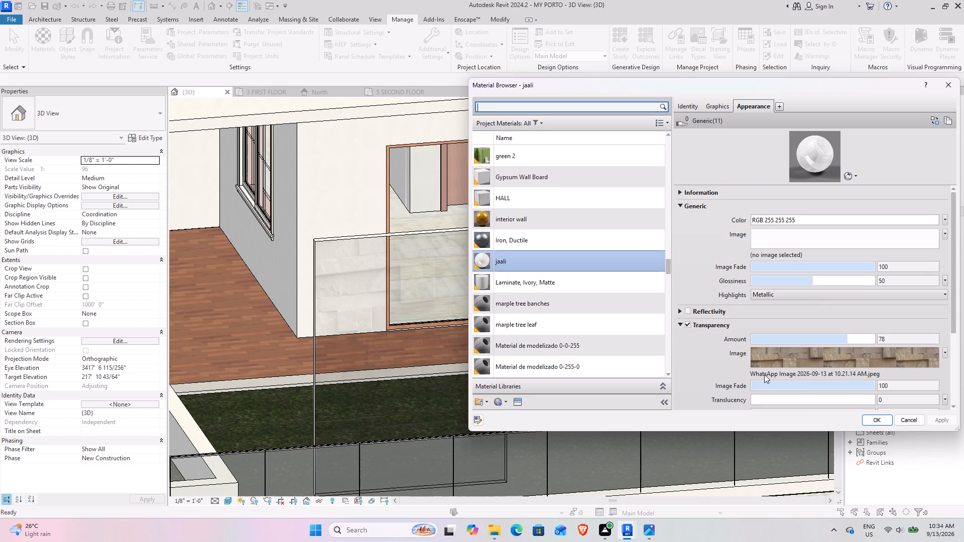
click(907, 420)
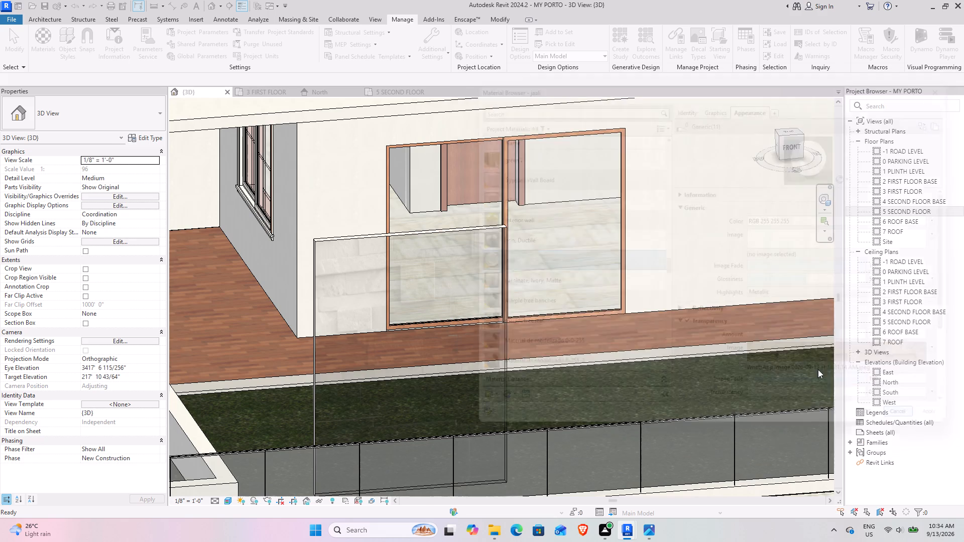
Delete the 8-foot-long jaali test wall from the second-floor terrace.
click(458, 230)
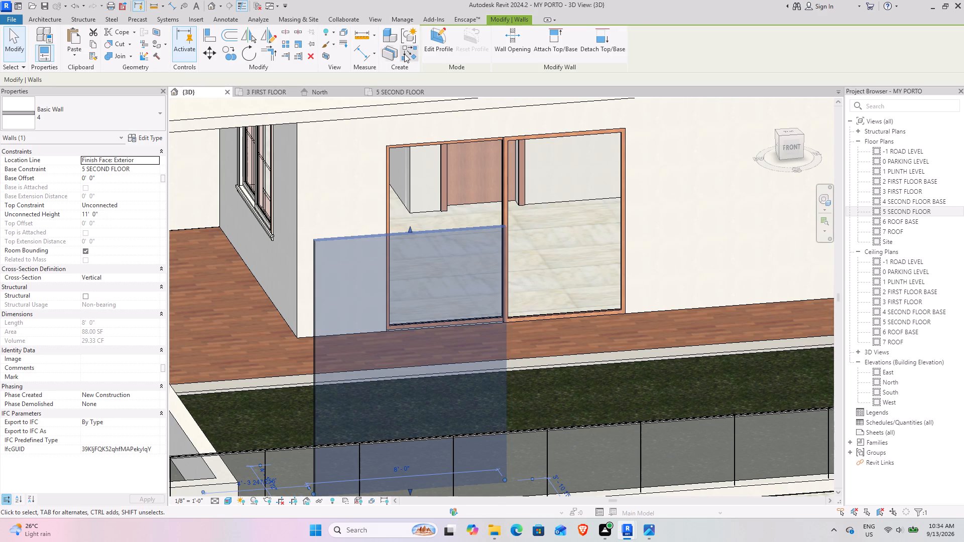
click(316, 58)
Examine the whole house exterior from the front and left sides, from roof height down to street level.
scroll(545, 264, down, 5)
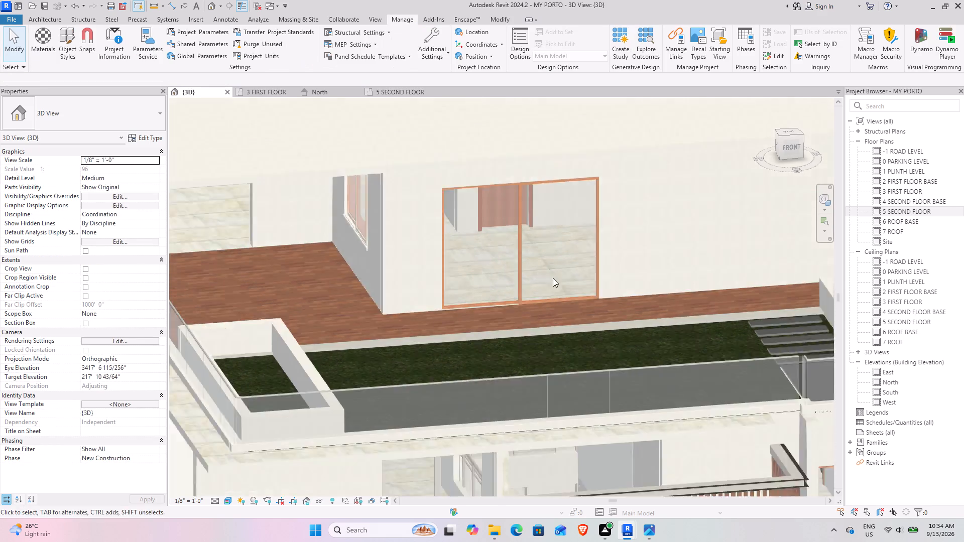
ctrl+middle_drag(611, 349, 626, 357)
shift+middle_drag(604, 349, 700, 389)
scroll(702, 379, down, 4)
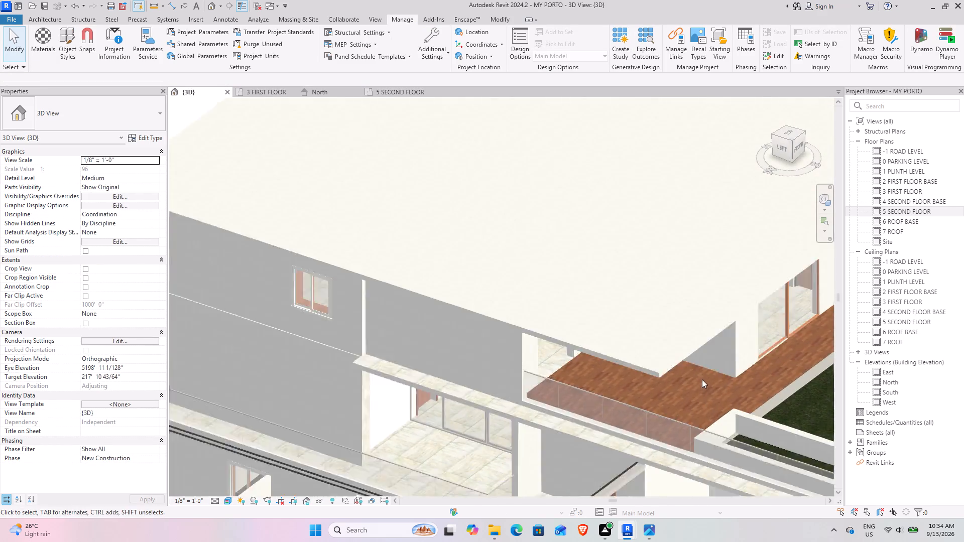
scroll(702, 379, down, 1)
middle_drag(709, 374, 448, 256)
shift+middle_drag(539, 336, 482, 291)
middle_drag(482, 291, 633, 428)
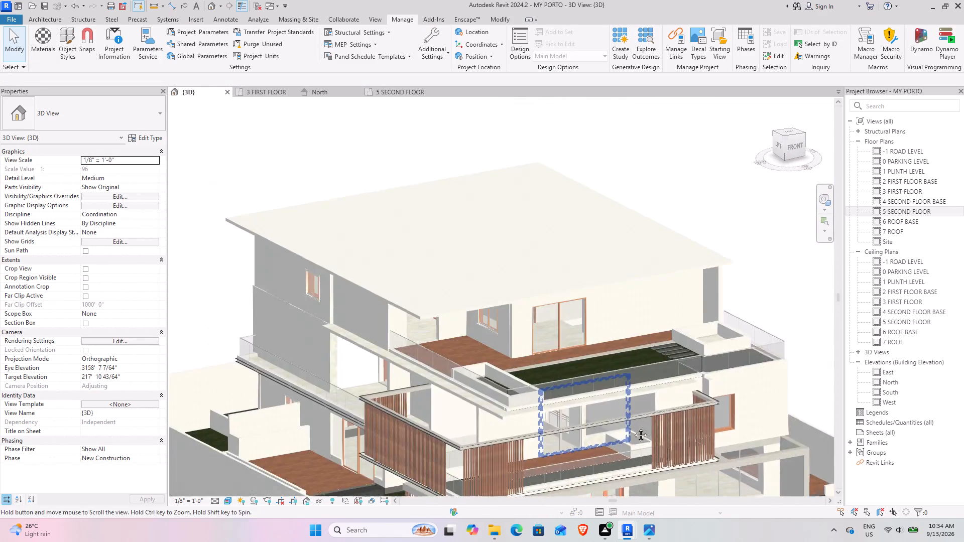
middle_drag(633, 428, 633, 429)
shift+middle_drag(587, 394, 563, 359)
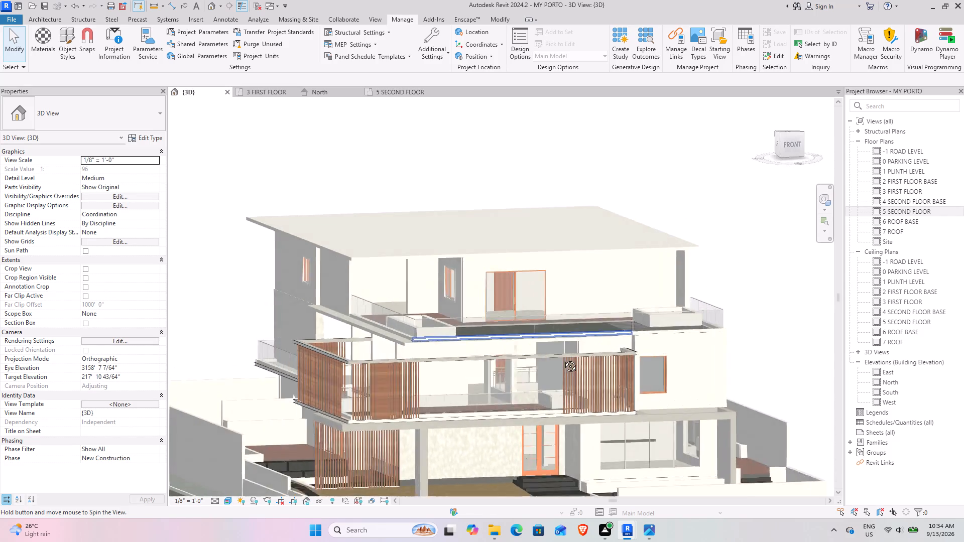
shift+middle_drag(563, 359, 588, 399)
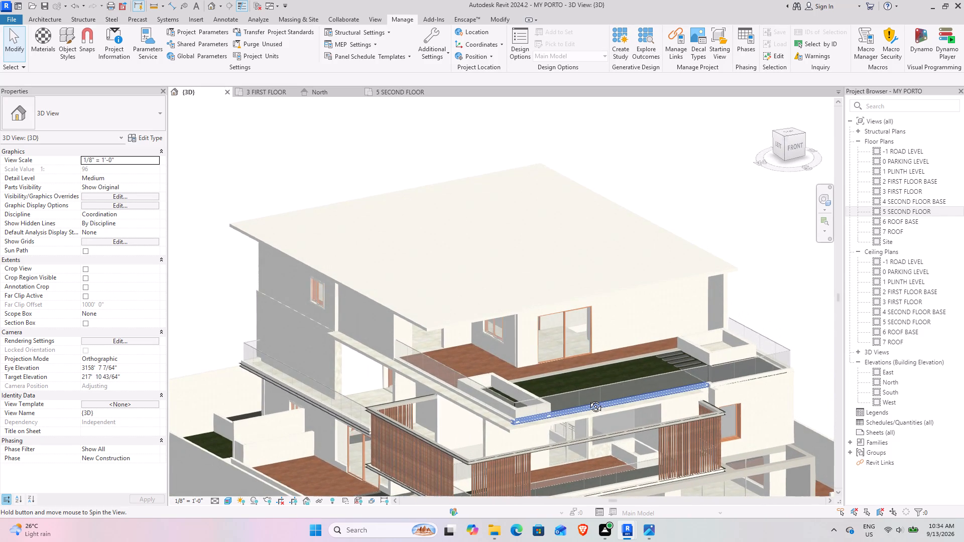
shift+middle_drag(588, 399, 517, 302)
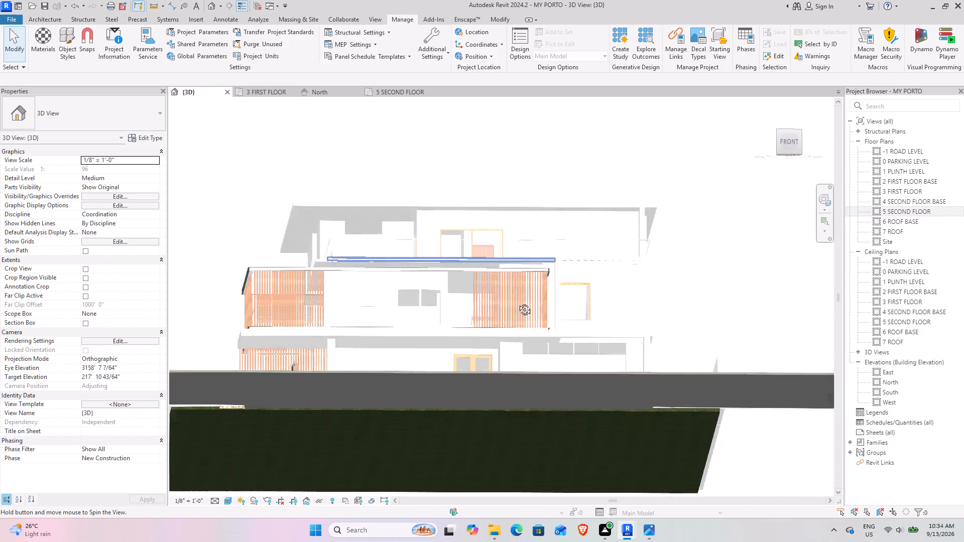
shift+middle_drag(517, 302, 465, 302)
middle_drag(435, 302, 549, 384)
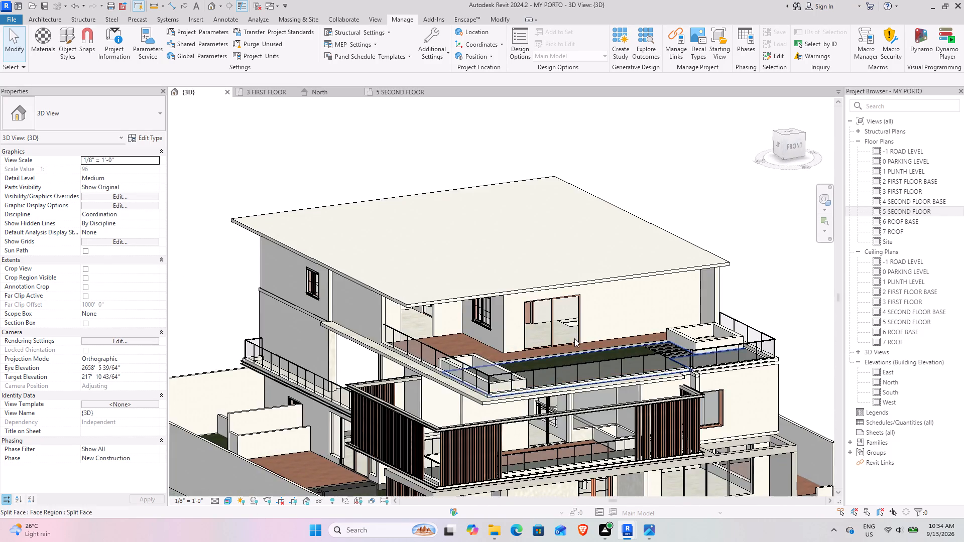
shift+middle_drag(574, 338, 565, 361)
scroll(531, 344, up, 4)
scroll(483, 341, down, 4)
shift+middle_drag(463, 349, 497, 226)
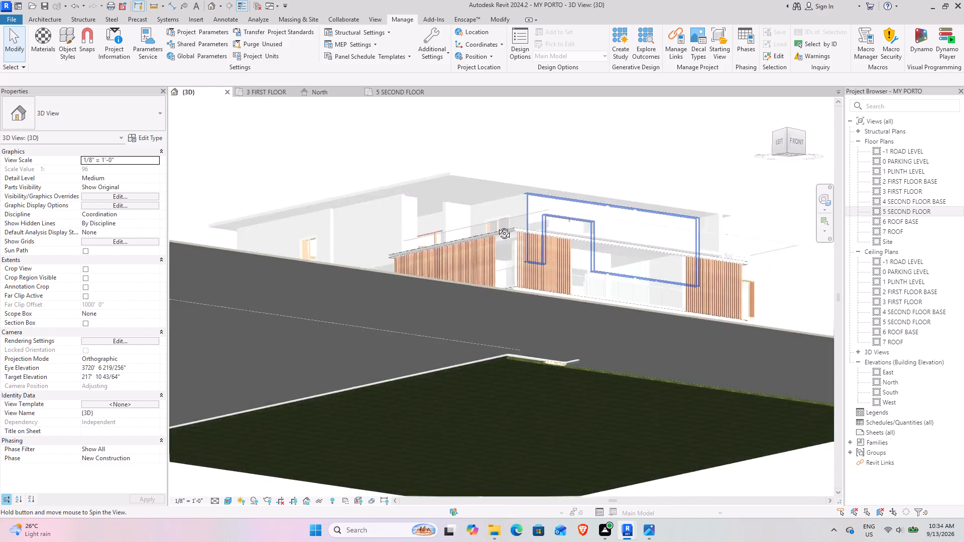
shift+middle_drag(497, 226, 460, 293)
middle_drag(496, 340, 418, 258)
shift+middle_drag(546, 389, 642, 385)
middle_drag(716, 360, 647, 357)
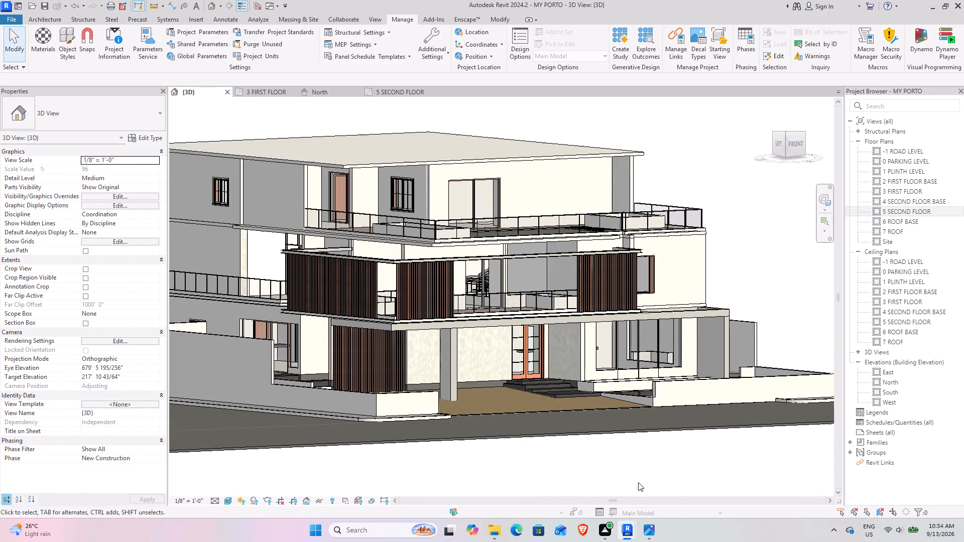
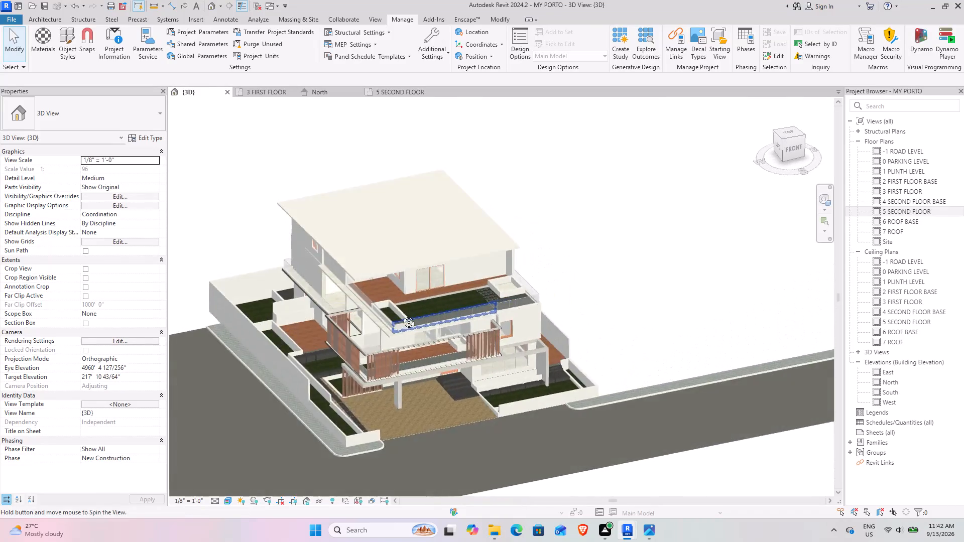
Examine the front facade, including the slatted balcony screens, terraces and entrance, from several heights and distances.
scroll(333, 346, up, 5)
shift+middle_drag(381, 362, 396, 314)
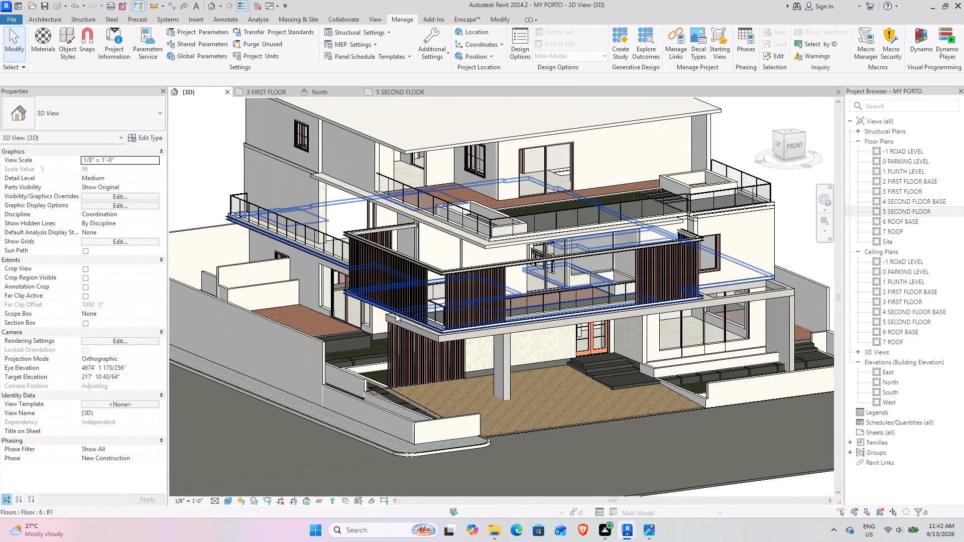
scroll(396, 313, down, 2)
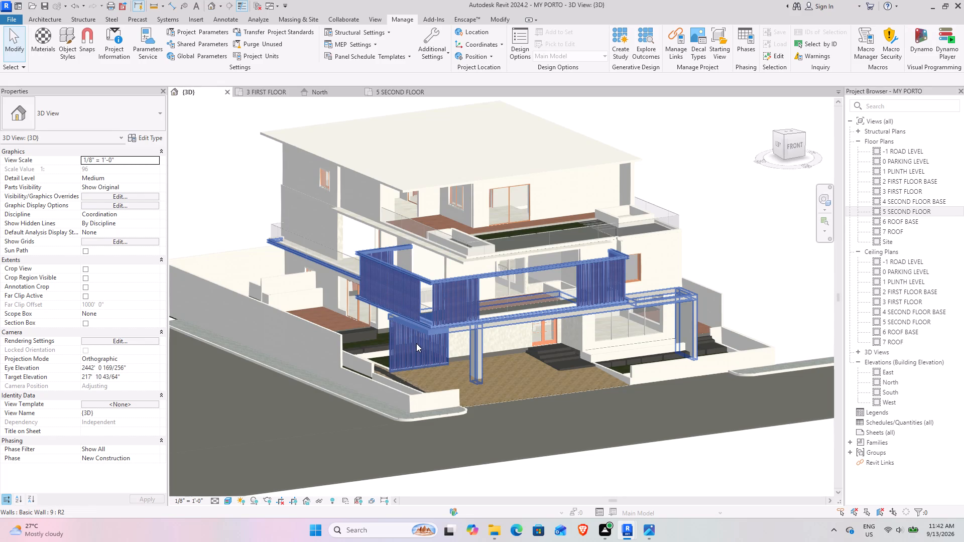
shift+middle_click(428, 355)
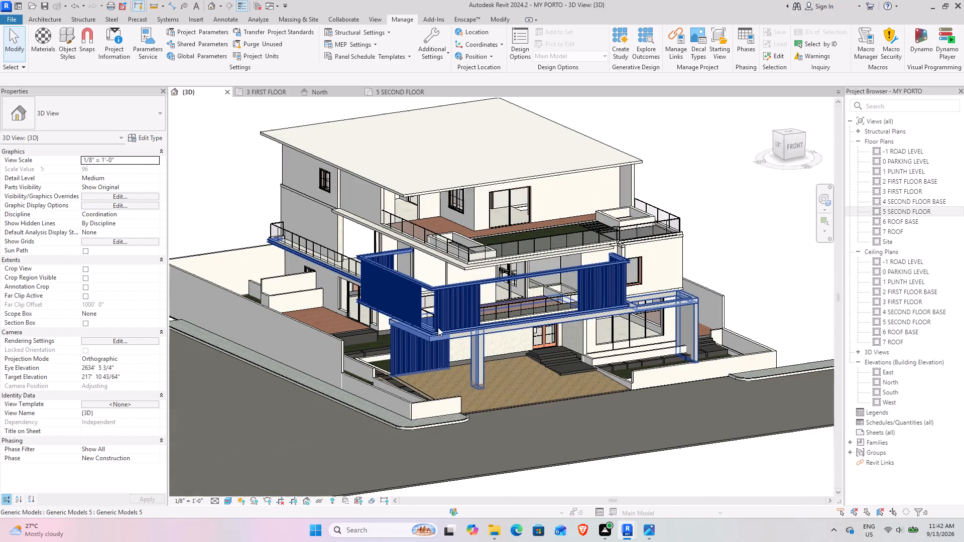
scroll(455, 284, up, 4)
shift+middle_drag(417, 301, 412, 298)
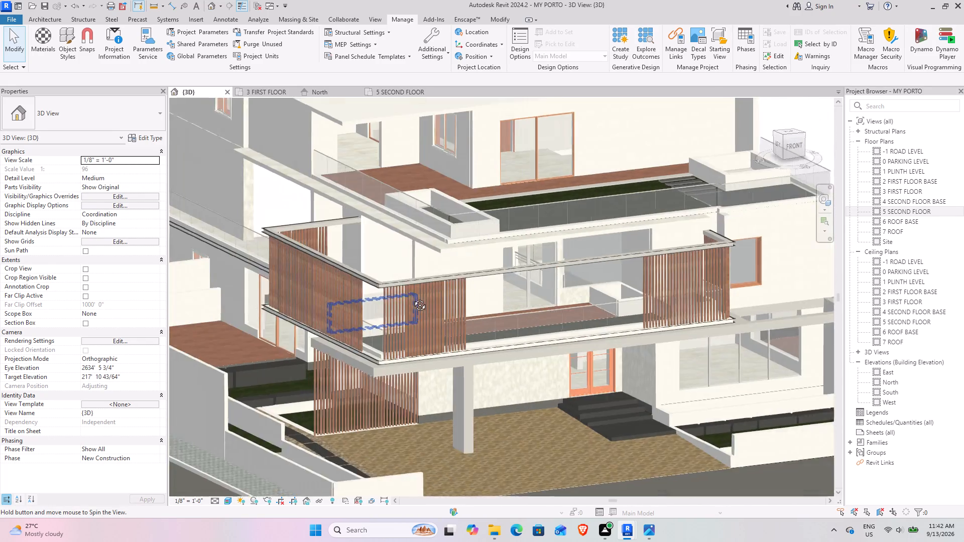
shift+middle_drag(412, 298, 397, 301)
scroll(418, 231, down, 4)
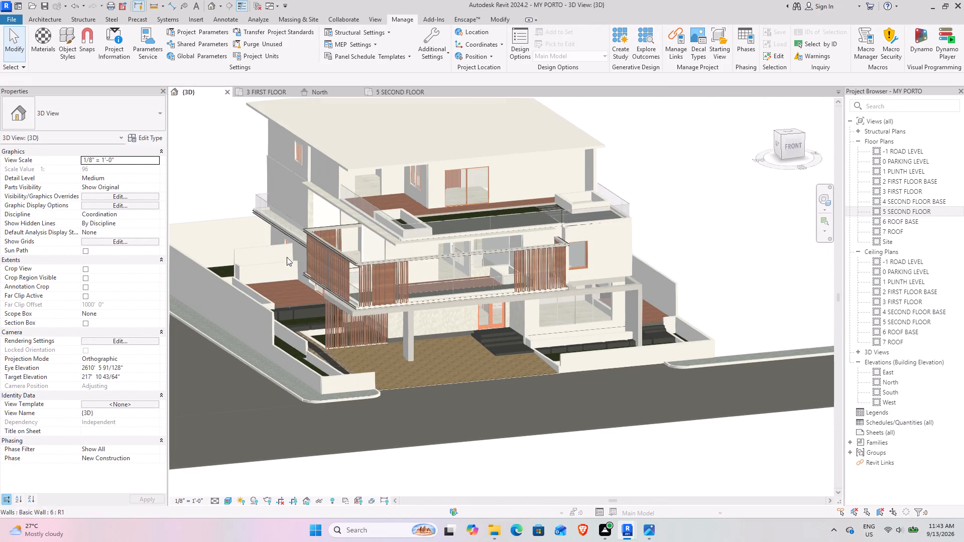
click(743, 252)
shift+middle_drag(488, 261, 515, 240)
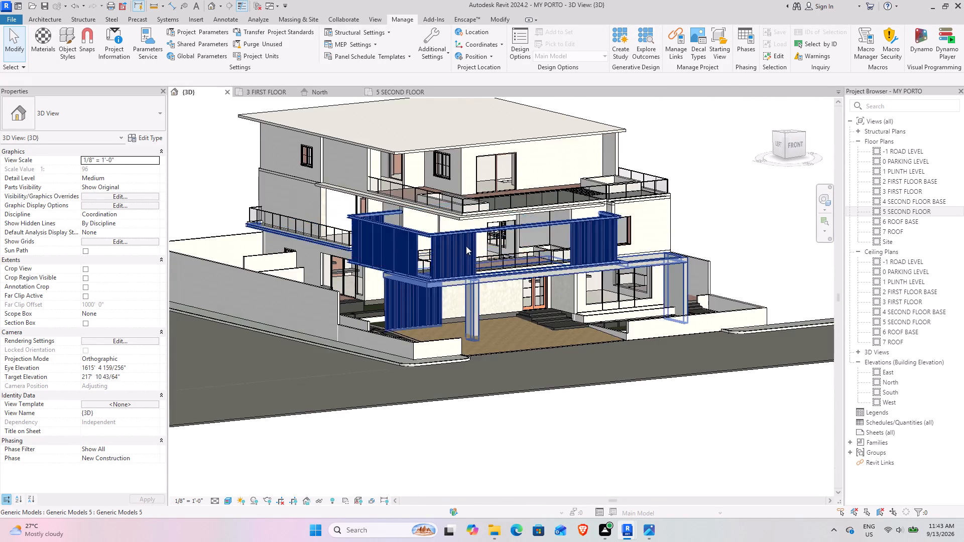
scroll(458, 247, up, 9)
scroll(468, 246, down, 5)
shift+middle_drag(544, 299, 558, 293)
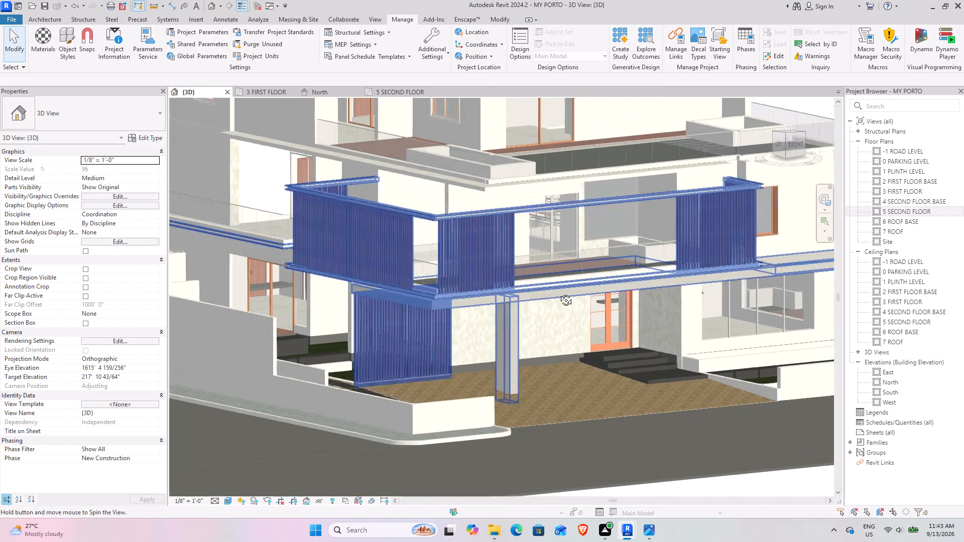
shift+middle_drag(558, 293, 531, 320)
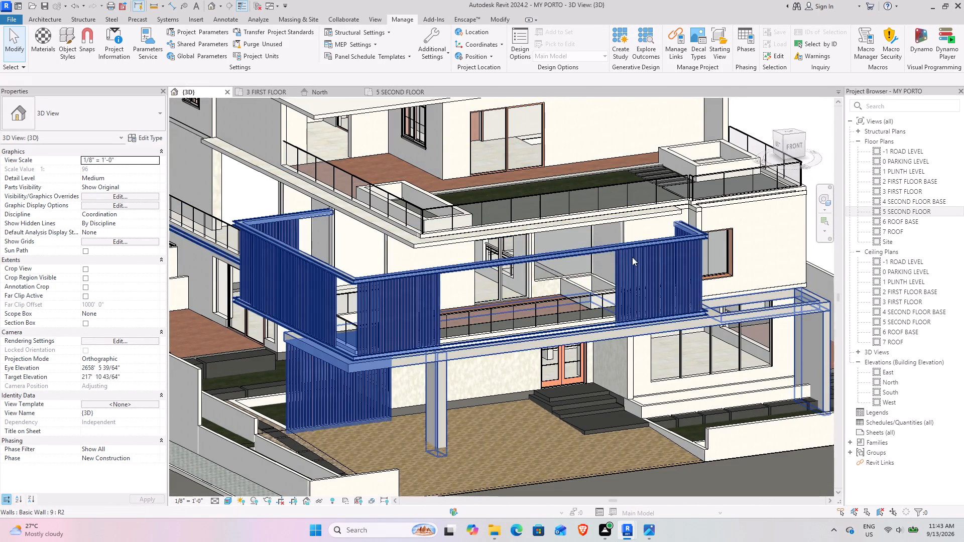
middle_drag(619, 264, 538, 305)
Open the project materials for editing, saving the project first.
click(33, 43)
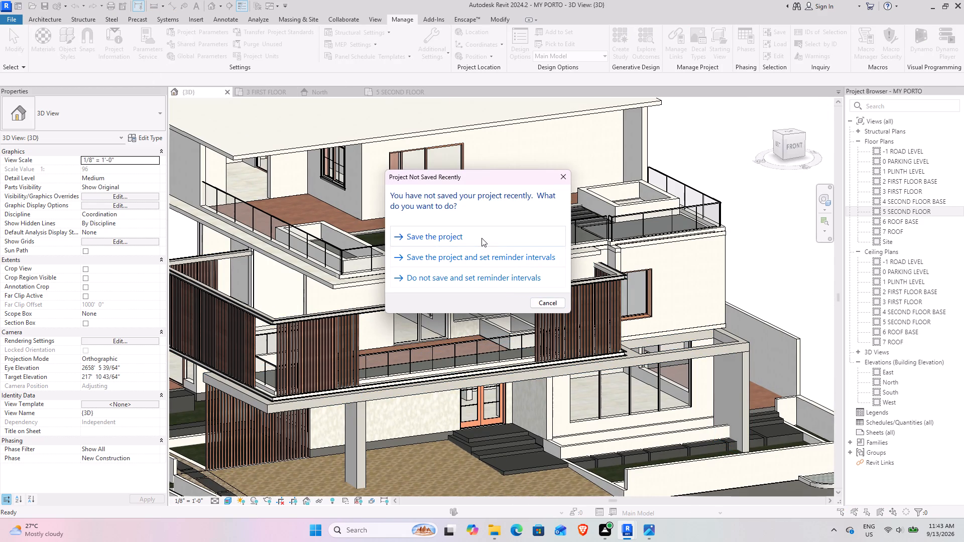
click(481, 238)
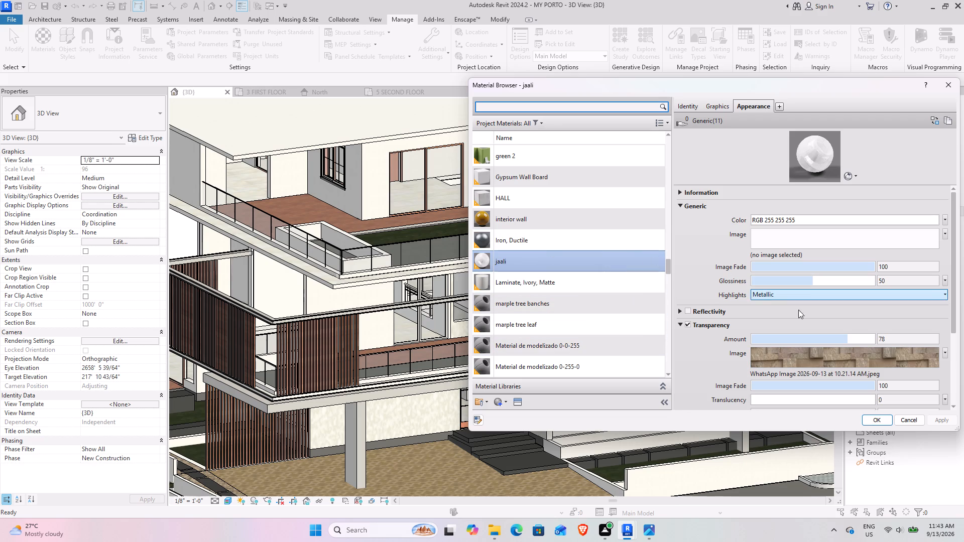
Turn off the jaali material's transparency and assign WhatsApp Image 2026-09-13 at 10.21.14 AM.jpeg as its generic appearance image.
click(688, 325)
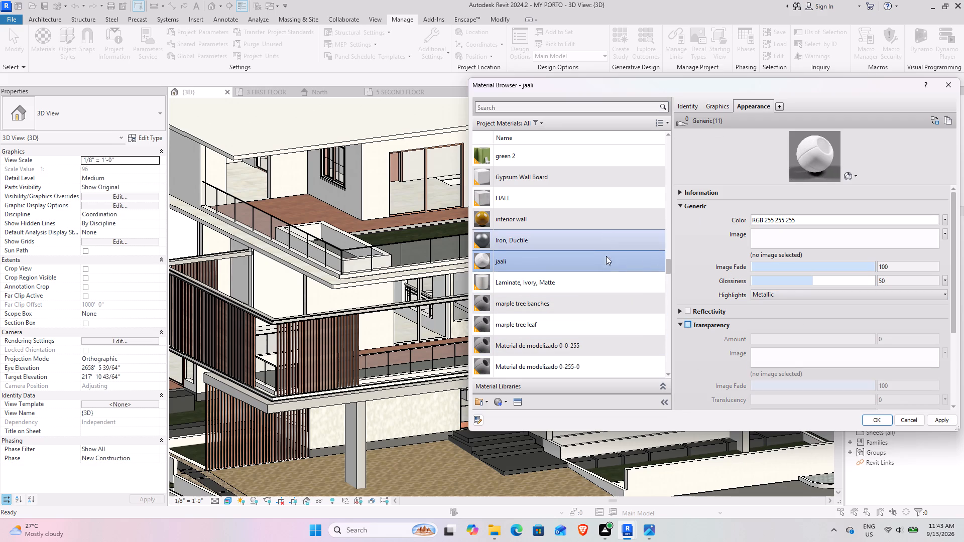
click(810, 236)
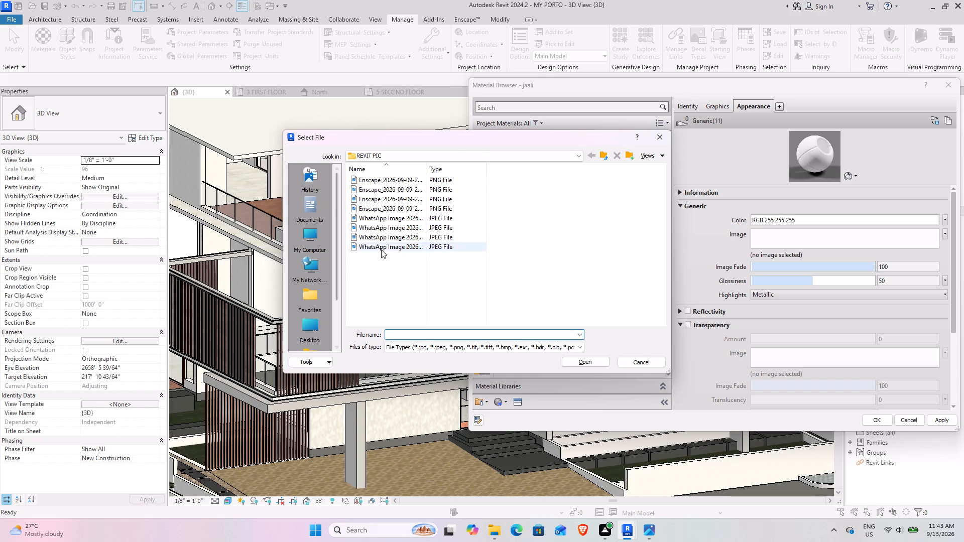
ctrl+scroll(392, 264, up, 9)
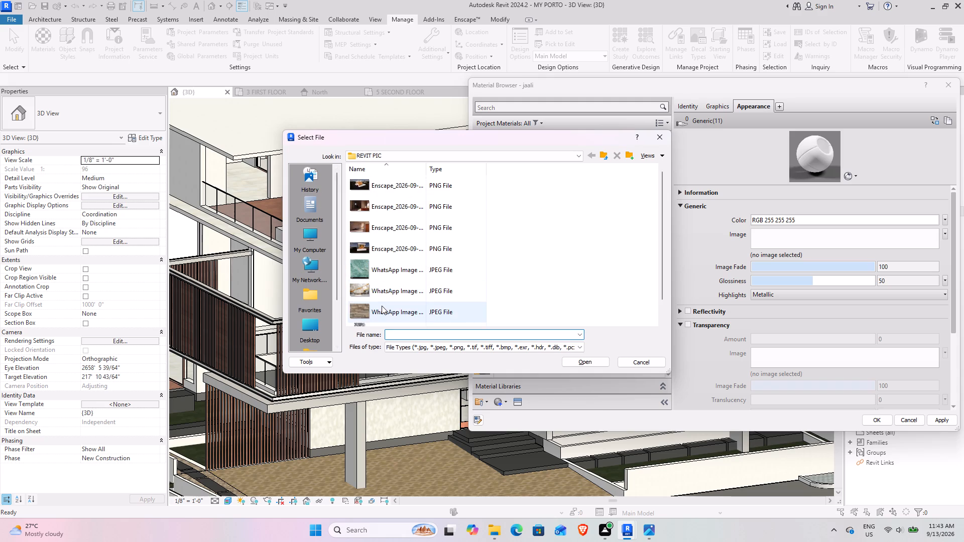
click(382, 306)
click(588, 366)
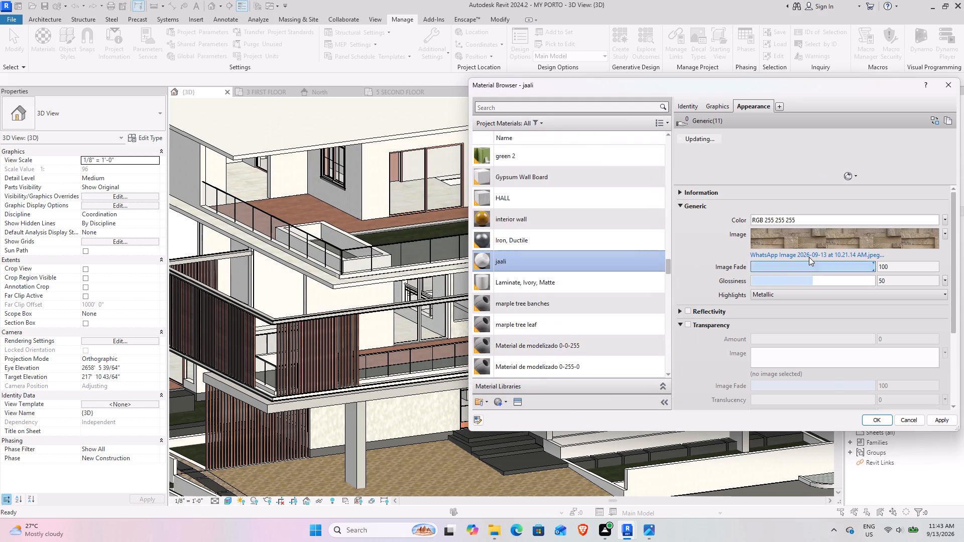
Set the jaali image's sample size to 5'-0" in width and height, apply it and close the material settings.
click(804, 240)
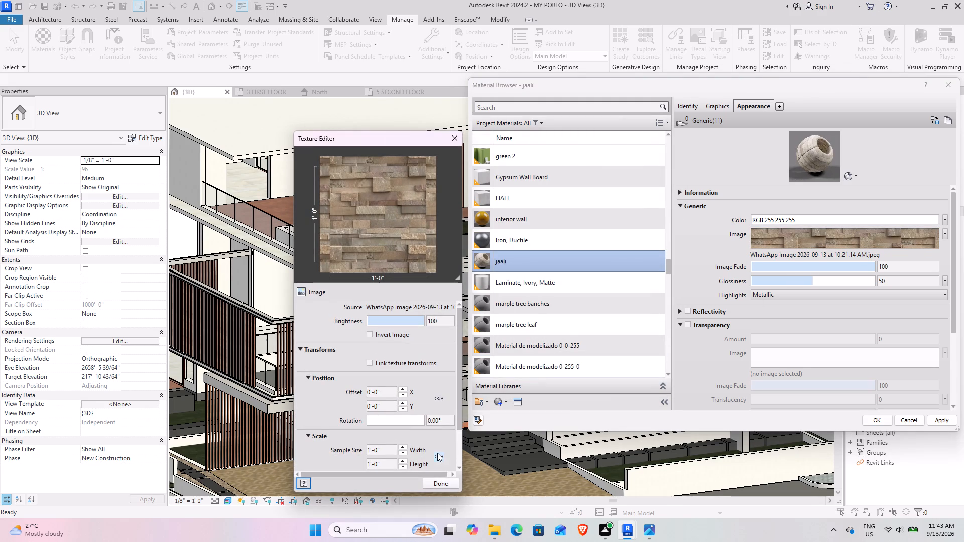
click(437, 453)
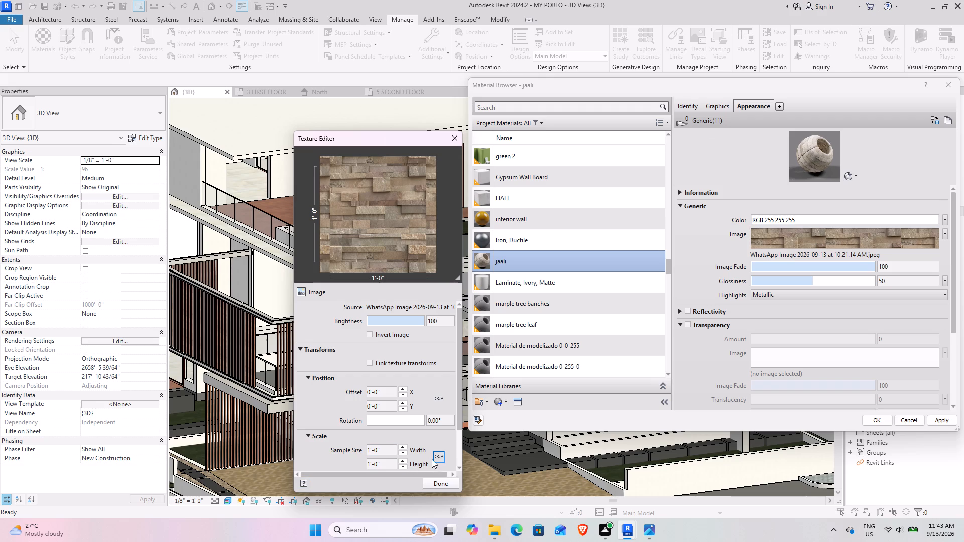
click(439, 458)
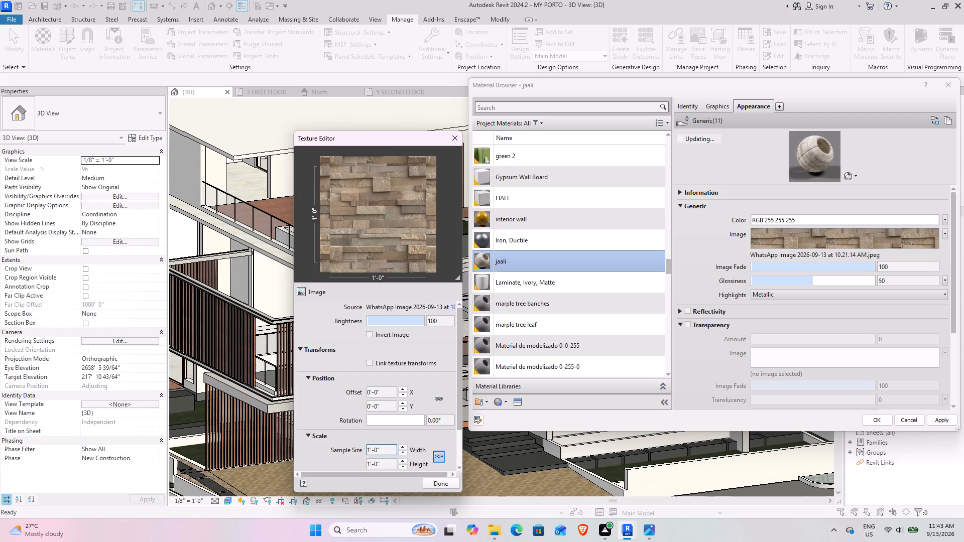
click(387, 452)
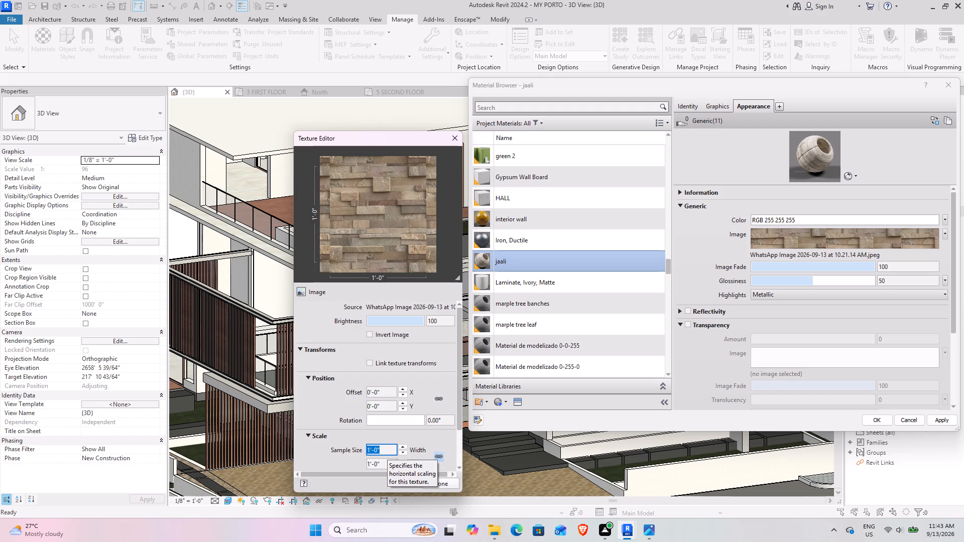
key(5)
key(apostrophe)
key(Return)
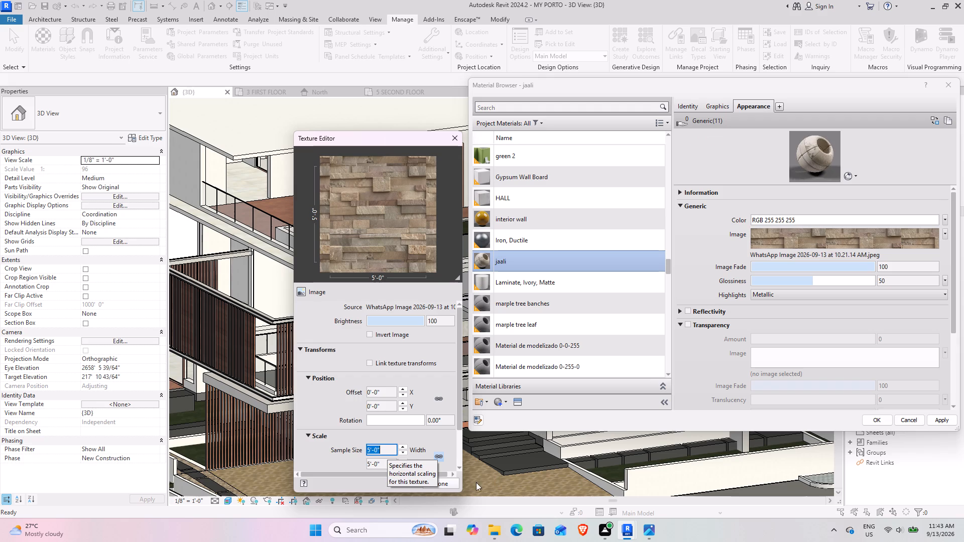
click(443, 485)
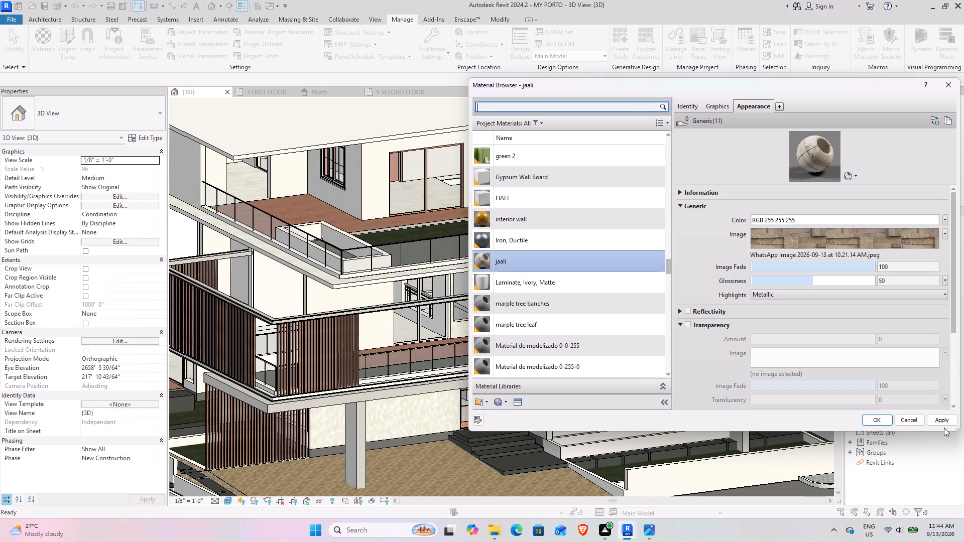
click(944, 428)
click(941, 424)
click(879, 419)
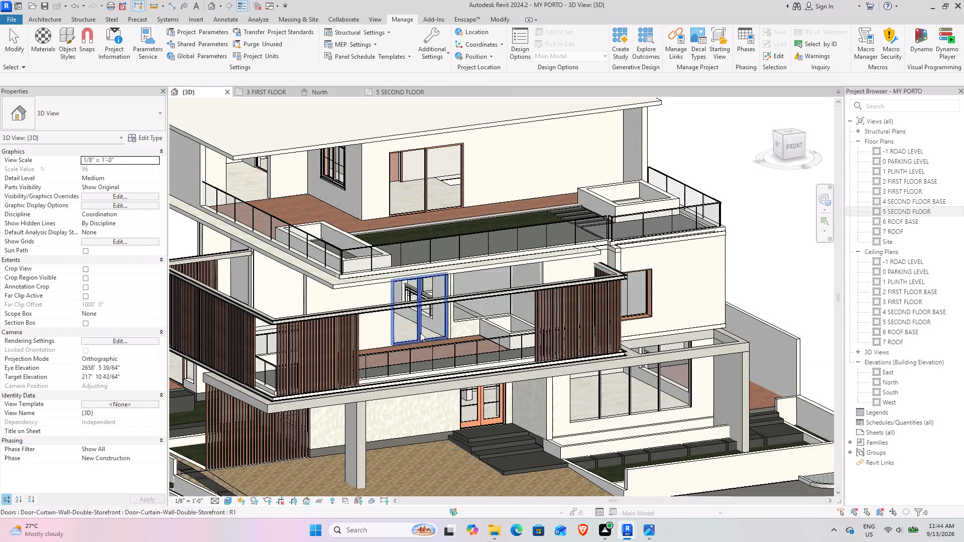
Paint the first-floor front wall face around the window beside the slatted screen with the jaali material.
click(503, 18)
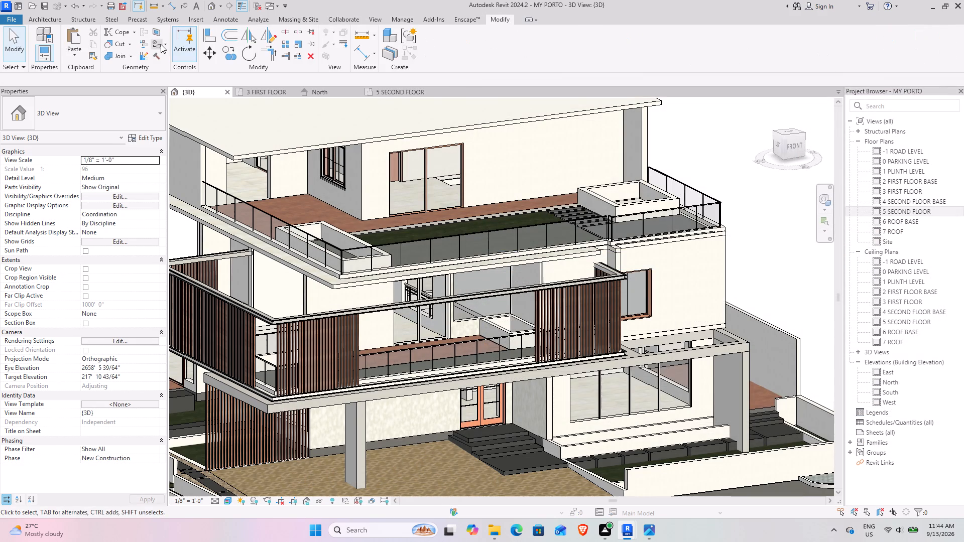
click(160, 44)
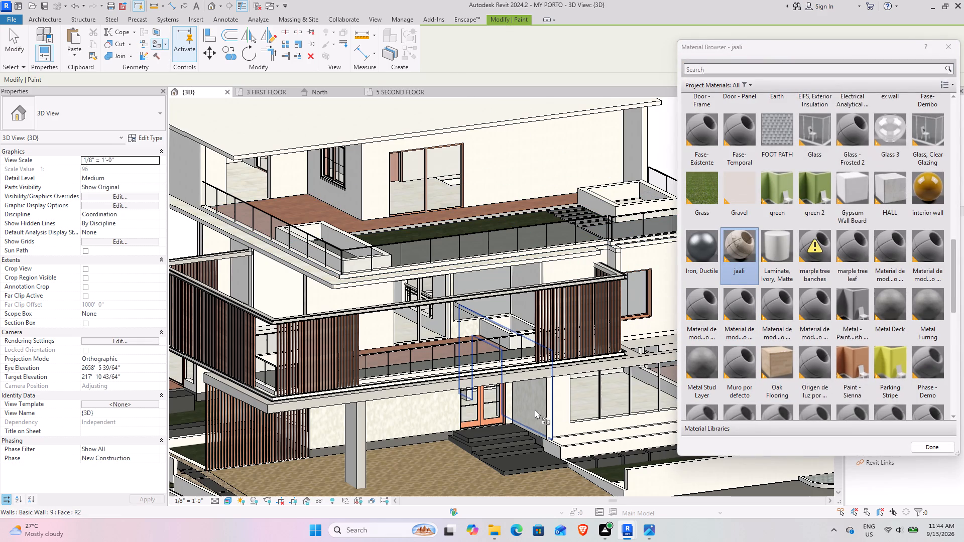
scroll(596, 311, down, 3)
middle_drag(579, 311, 309, 310)
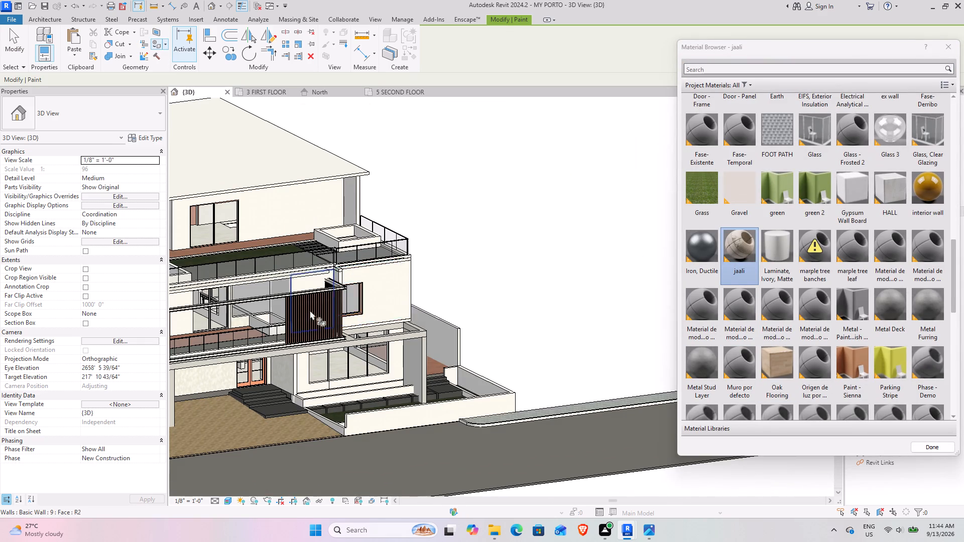
click(399, 279)
Examine the stone texture's scale on the painted first-floor wall up close and against the whole facade.
middle_drag(394, 311, 389, 287)
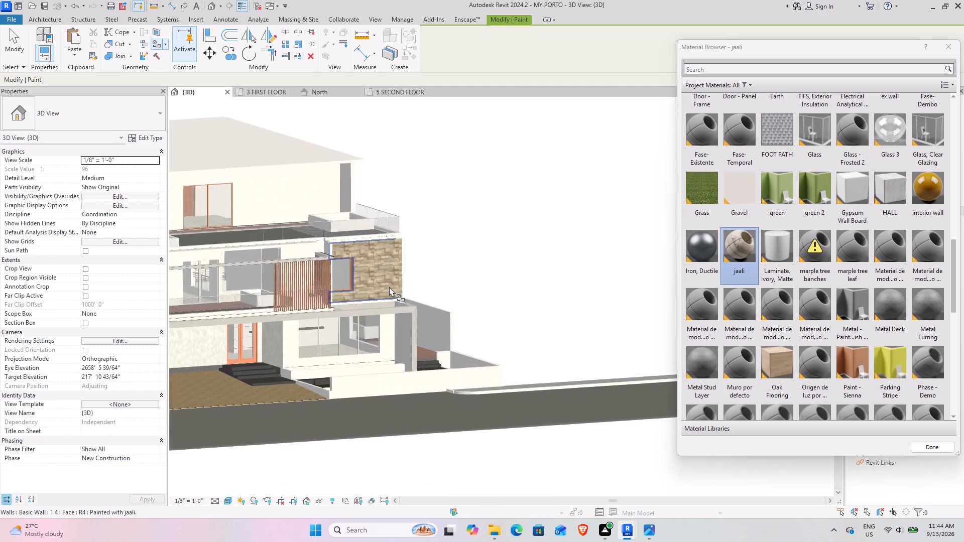
scroll(379, 271, up, 9)
scroll(377, 269, down, 5)
middle_drag(348, 288, 403, 290)
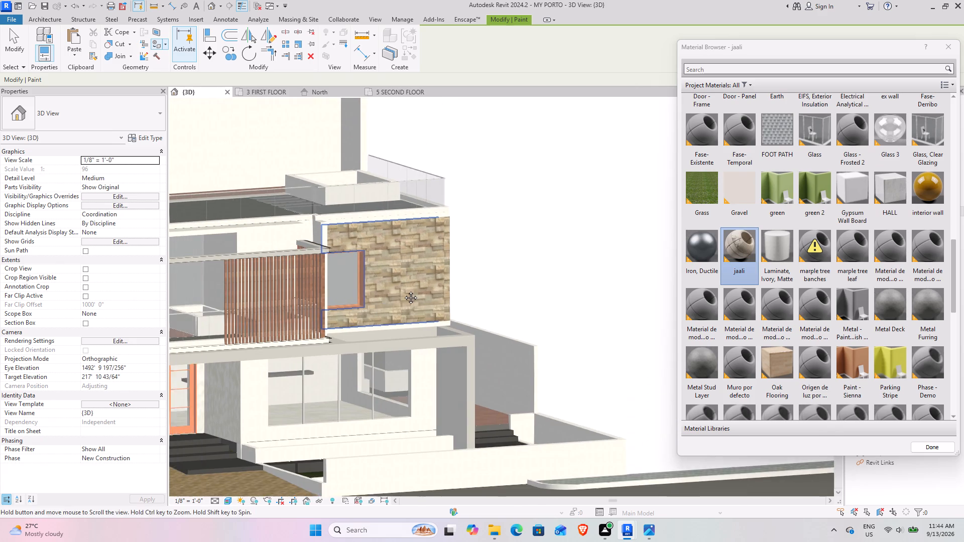
middle_drag(403, 290, 492, 299)
shift+middle_click(488, 296)
scroll(488, 265, up, 8)
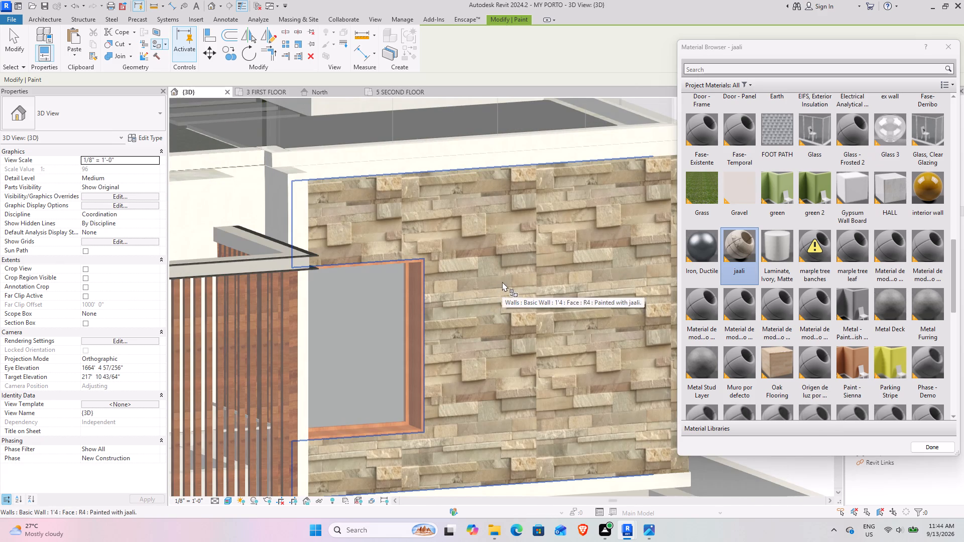
scroll(502, 282, down, 3)
middle_drag(503, 283, 489, 319)
scroll(487, 315, down, 5)
scroll(474, 375, down, 3)
shift+middle_drag(454, 396, 501, 375)
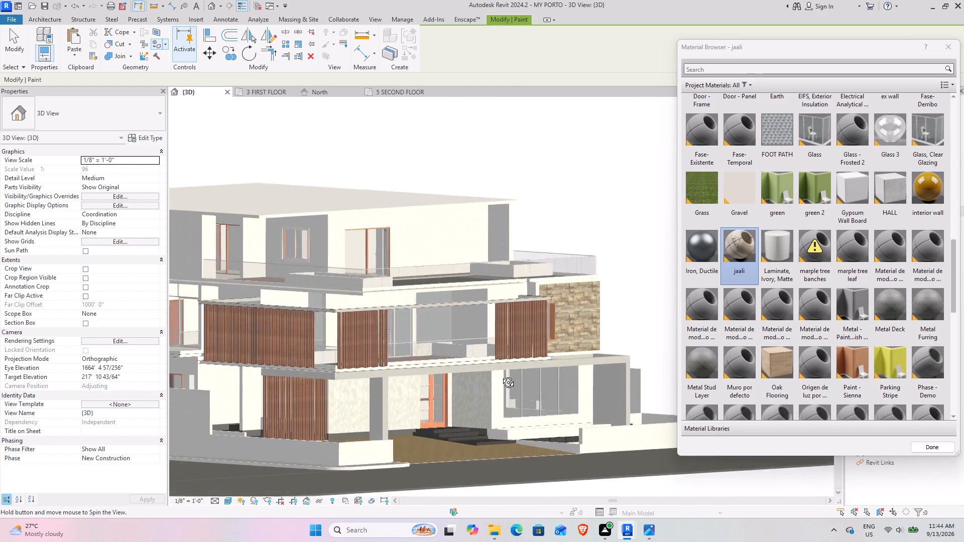
shift+middle_drag(501, 375, 495, 398)
Paint the first-floor front wall face behind the slatted screen and the narrow corner face beside it with the jaali material.
scroll(612, 308, up, 4)
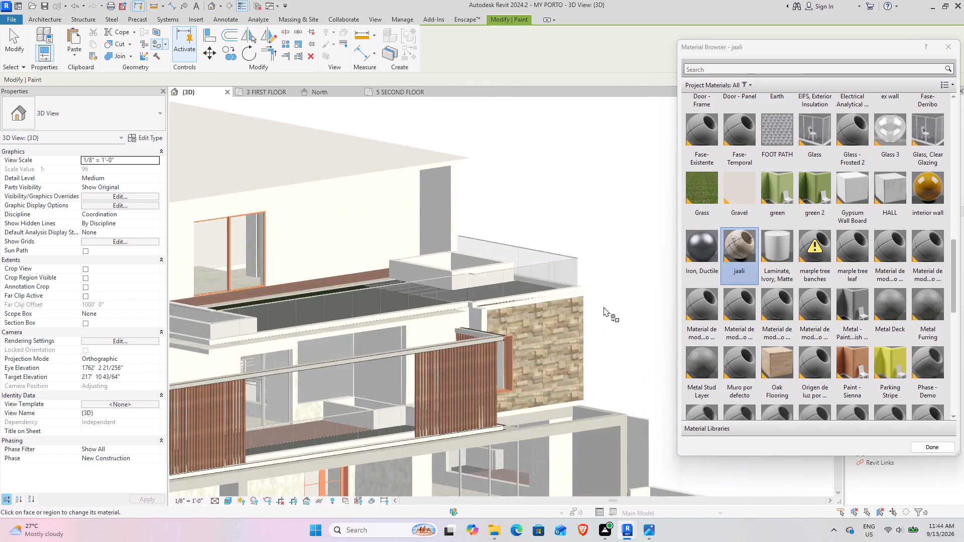
scroll(601, 307, up, 5)
scroll(601, 307, down, 4)
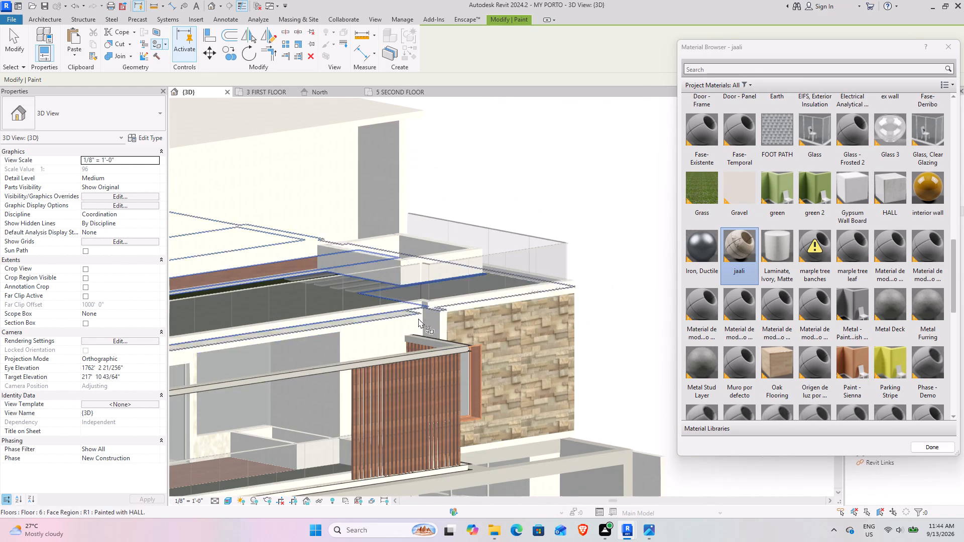
scroll(406, 332, down, 4)
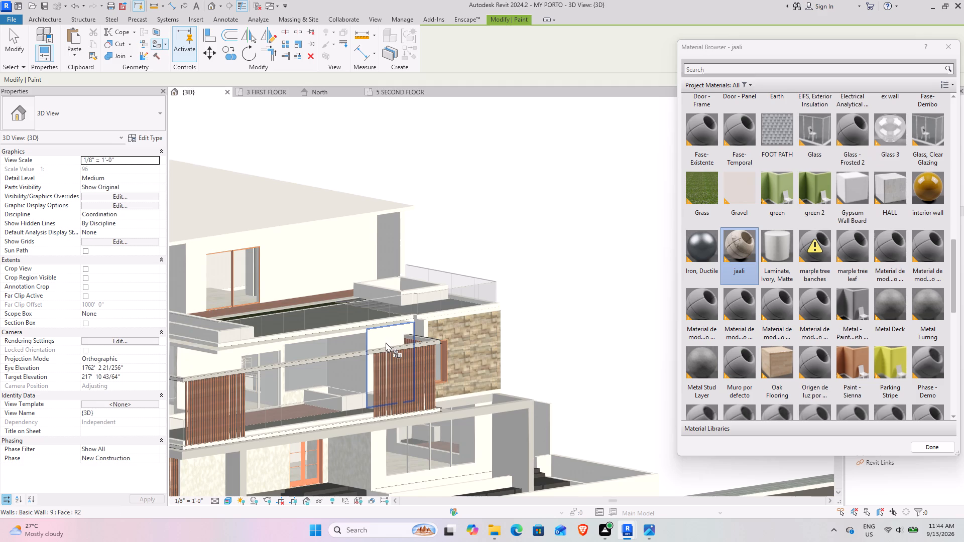
click(386, 342)
click(423, 331)
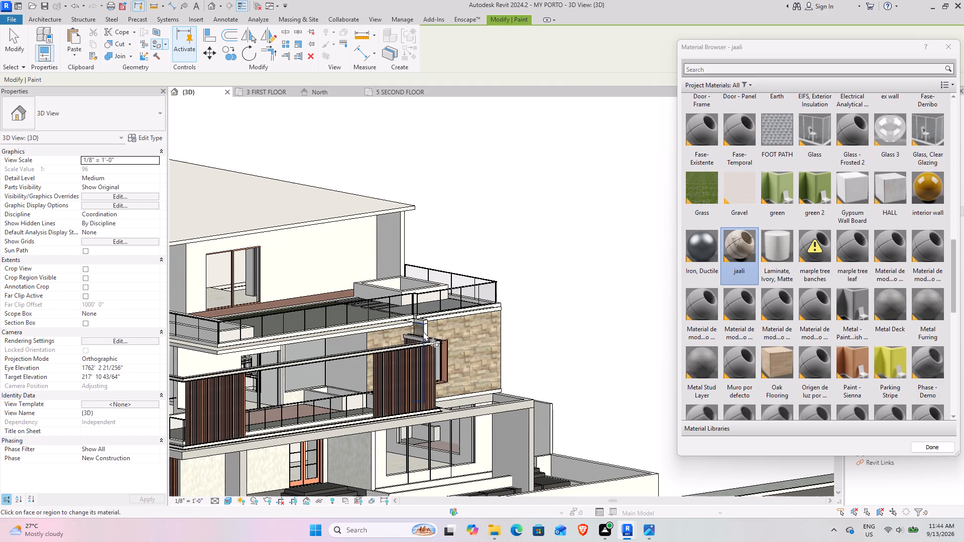
shift+middle_drag(428, 332, 362, 337)
middle_drag(362, 337, 539, 337)
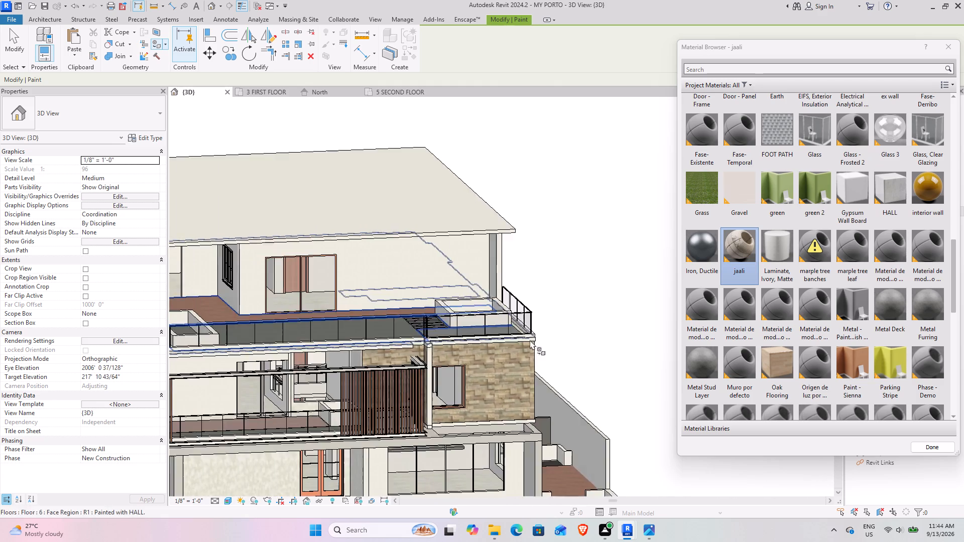
scroll(479, 350, up, 8)
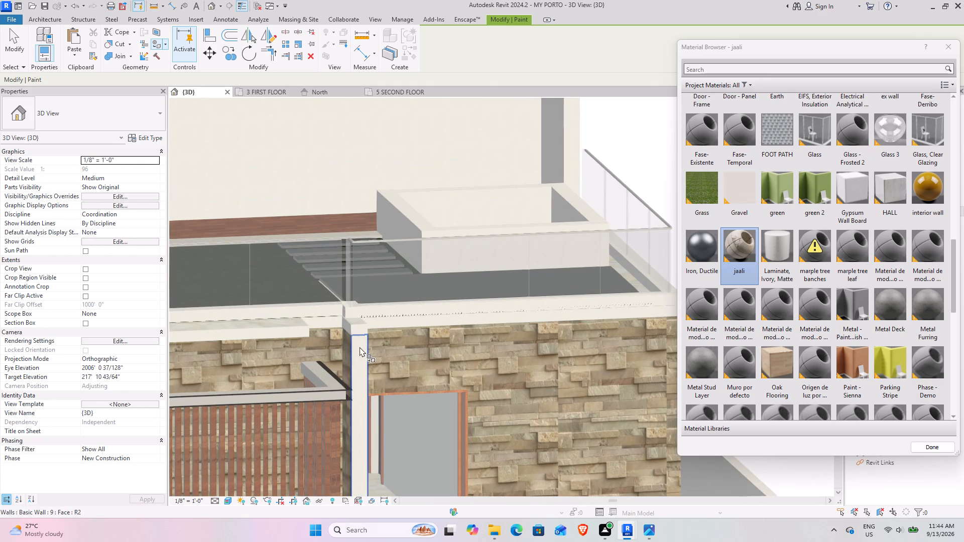
click(359, 347)
Paint the side return face of the first-floor balcony wall, behind the slatted screen, with the jaali material.
scroll(349, 359, down, 4)
middle_drag(320, 370, 401, 360)
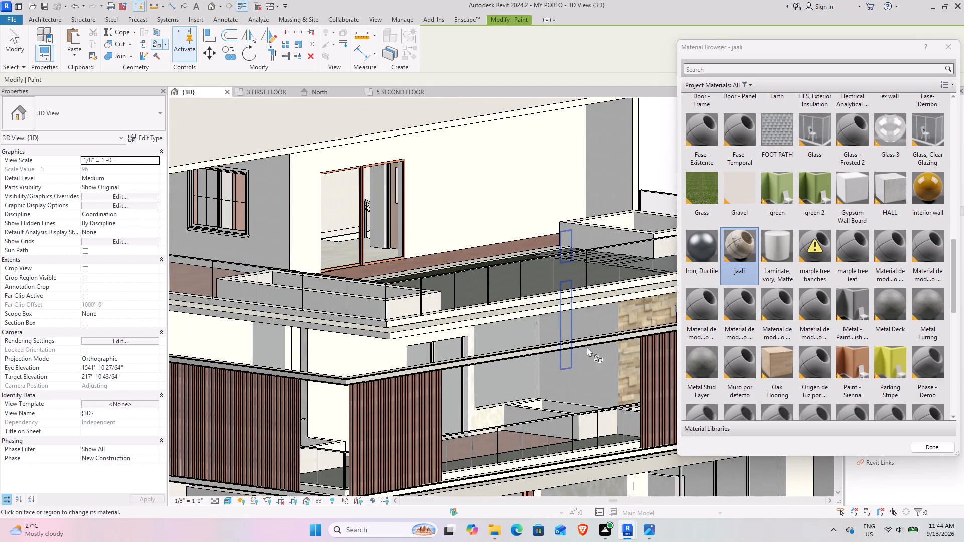
click(612, 319)
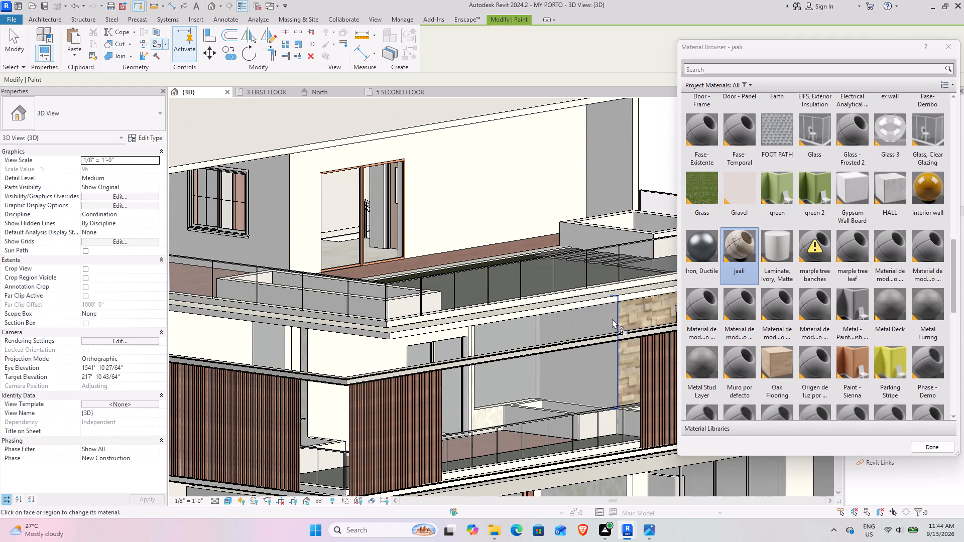
click(602, 316)
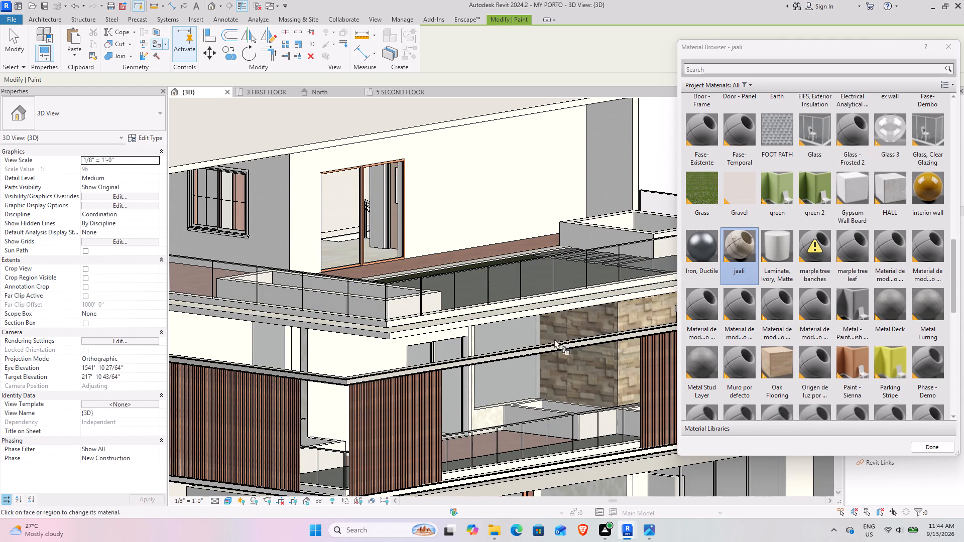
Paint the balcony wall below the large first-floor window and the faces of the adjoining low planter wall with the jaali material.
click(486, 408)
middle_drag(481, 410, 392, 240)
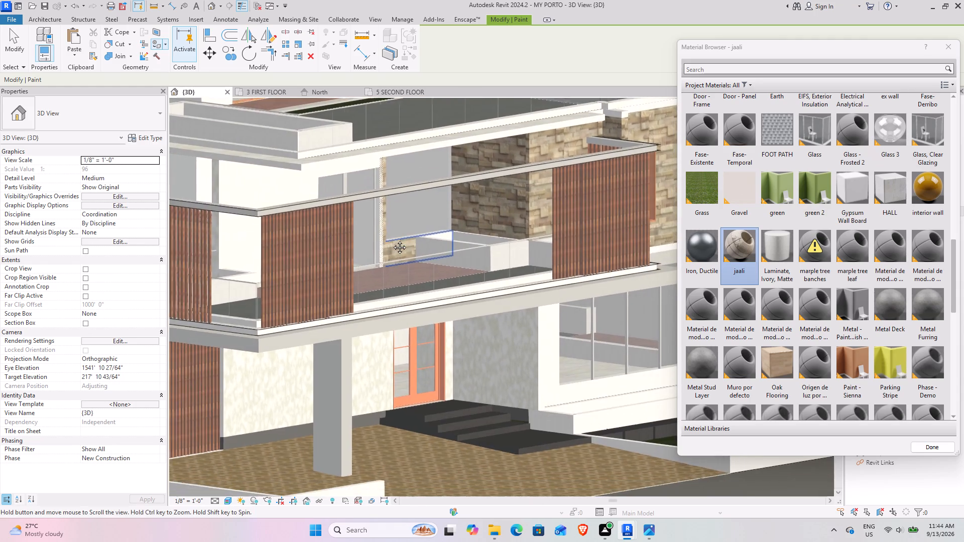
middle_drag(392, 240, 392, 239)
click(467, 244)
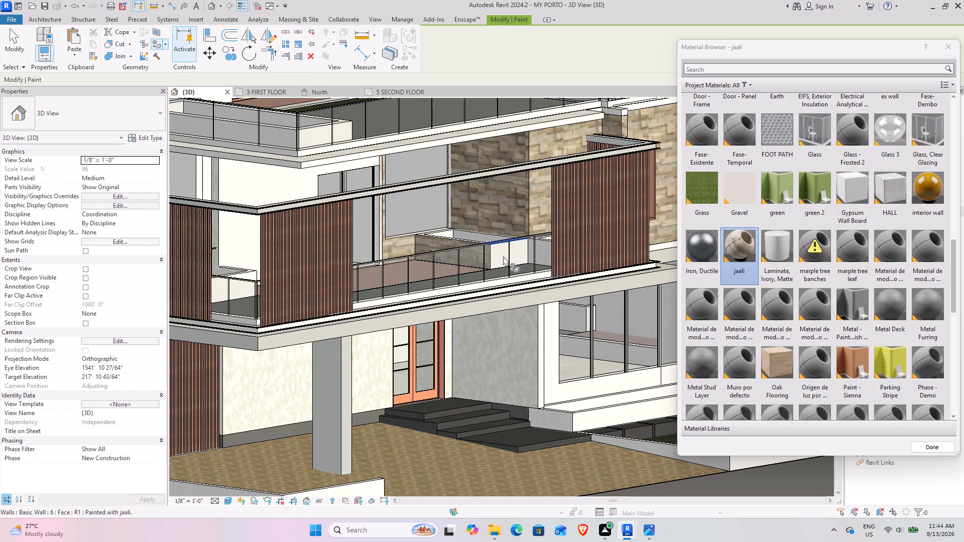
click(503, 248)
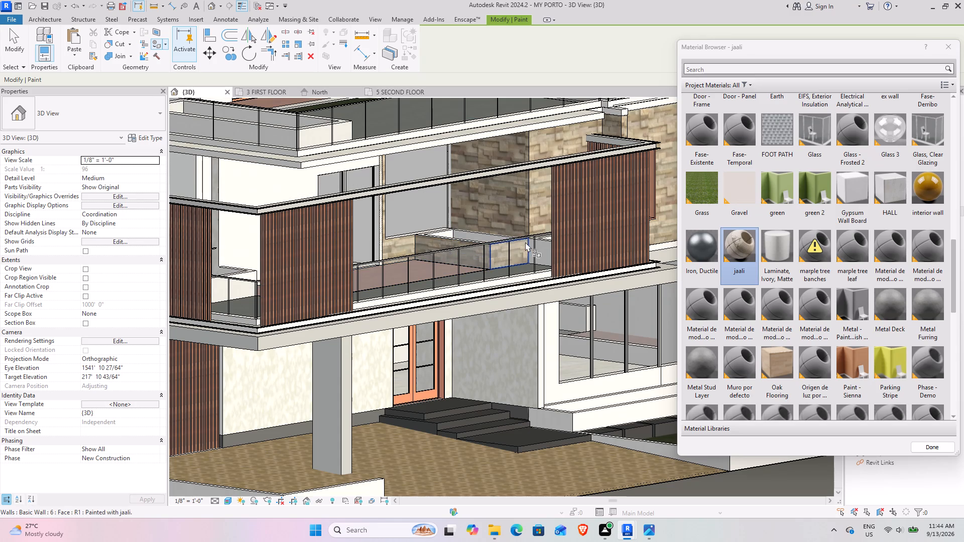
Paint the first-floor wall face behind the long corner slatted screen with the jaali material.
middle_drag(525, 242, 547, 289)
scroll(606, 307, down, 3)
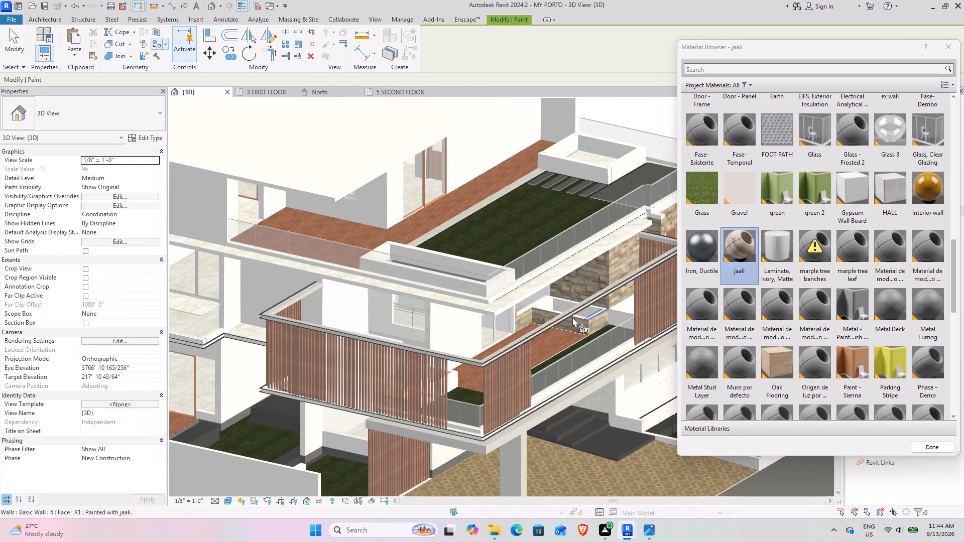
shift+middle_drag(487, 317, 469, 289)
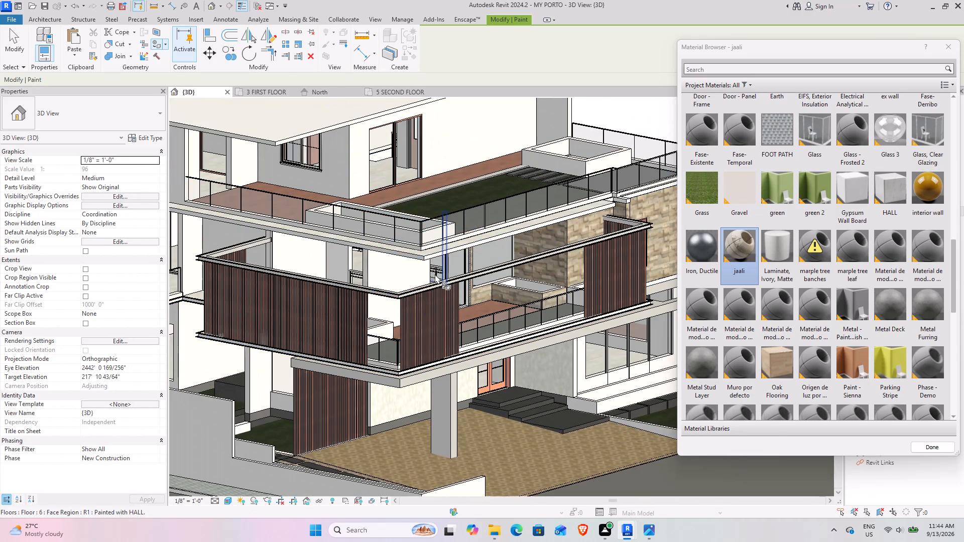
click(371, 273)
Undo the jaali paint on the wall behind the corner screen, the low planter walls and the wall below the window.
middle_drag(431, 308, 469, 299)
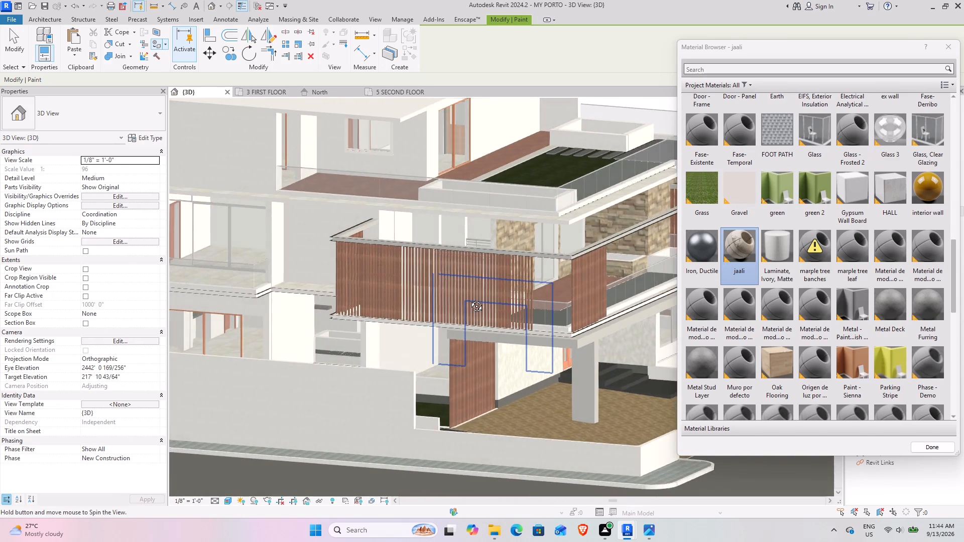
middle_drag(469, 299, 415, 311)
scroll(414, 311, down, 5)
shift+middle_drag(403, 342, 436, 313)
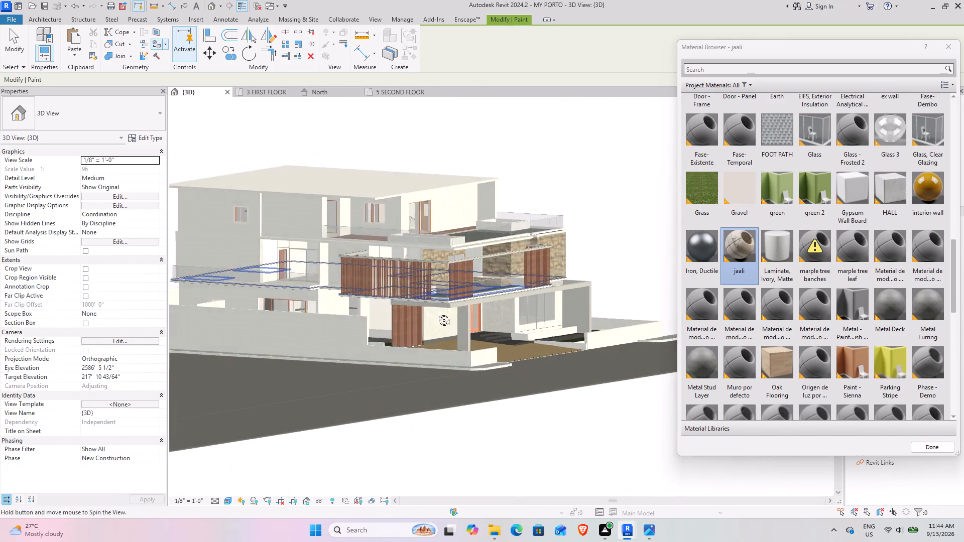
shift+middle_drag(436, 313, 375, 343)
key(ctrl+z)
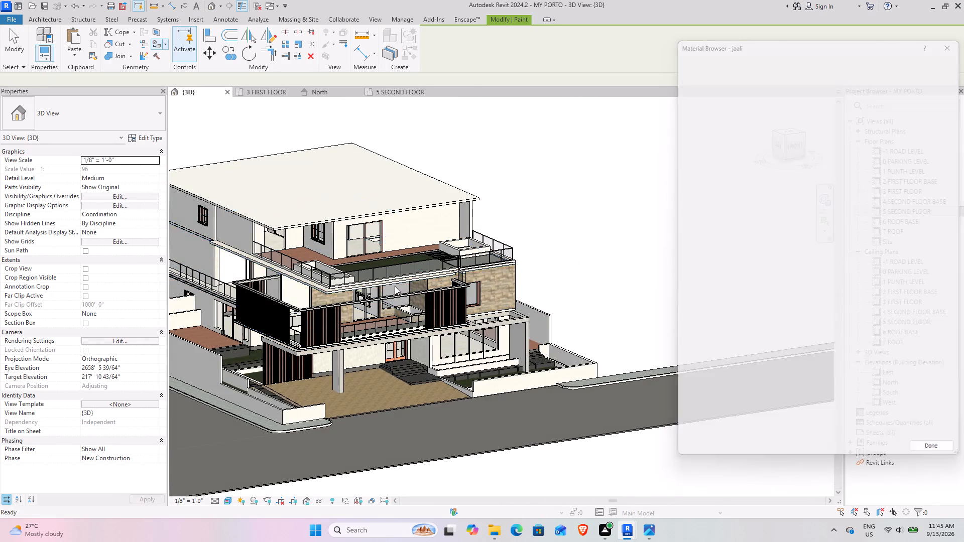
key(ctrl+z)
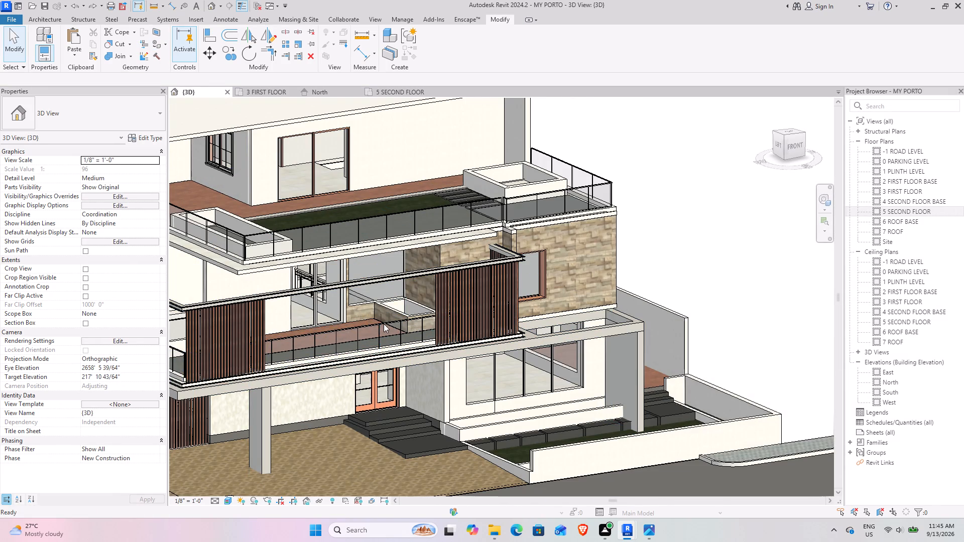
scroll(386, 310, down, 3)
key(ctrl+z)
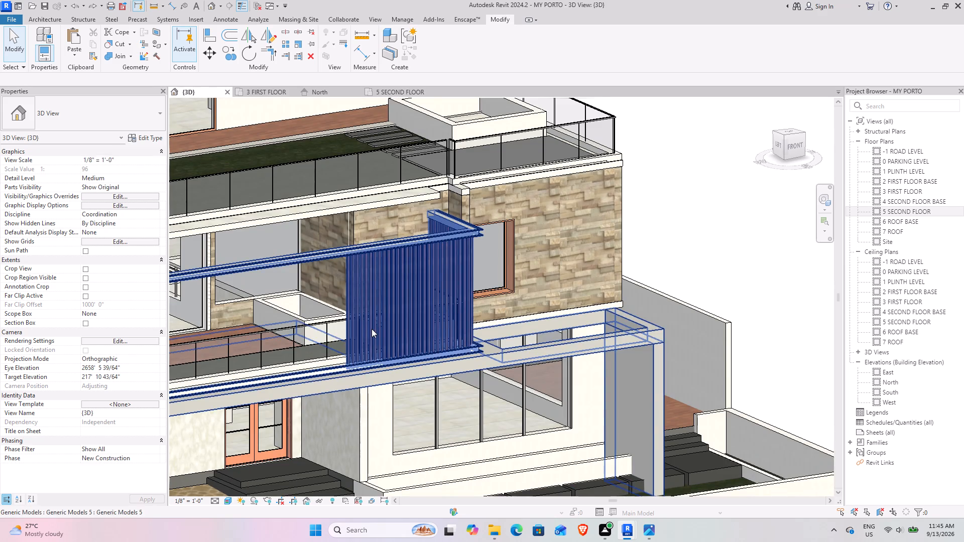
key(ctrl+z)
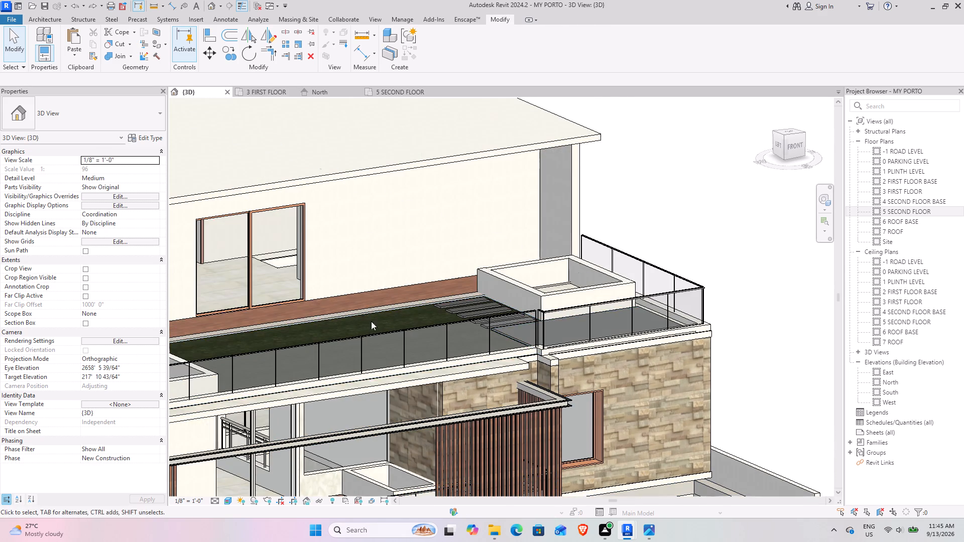
Examine the stone-clad first-floor walls and the unpainted balcony walls from the front and the side corner.
scroll(372, 308, down, 9)
middle_drag(354, 330, 422, 312)
scroll(467, 335, up, 5)
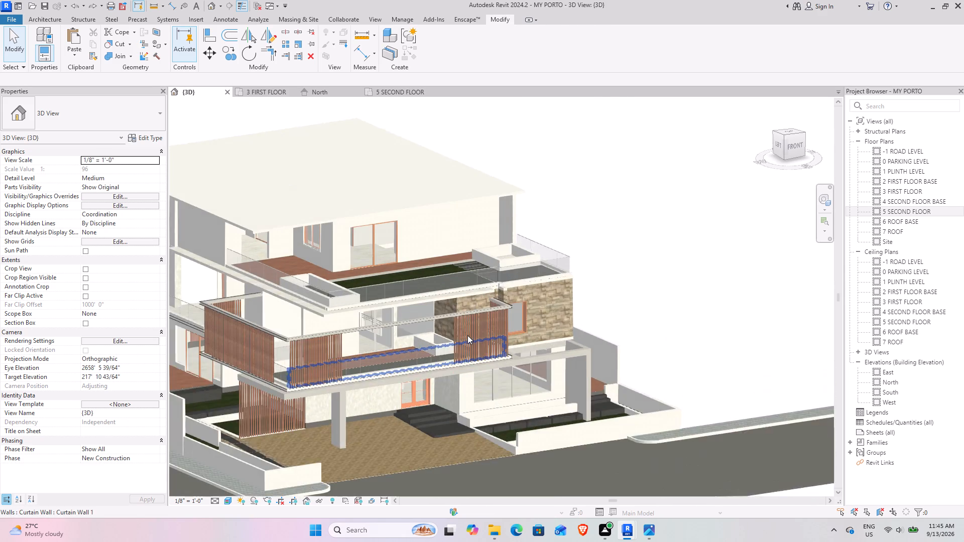
scroll(467, 335, up, 2)
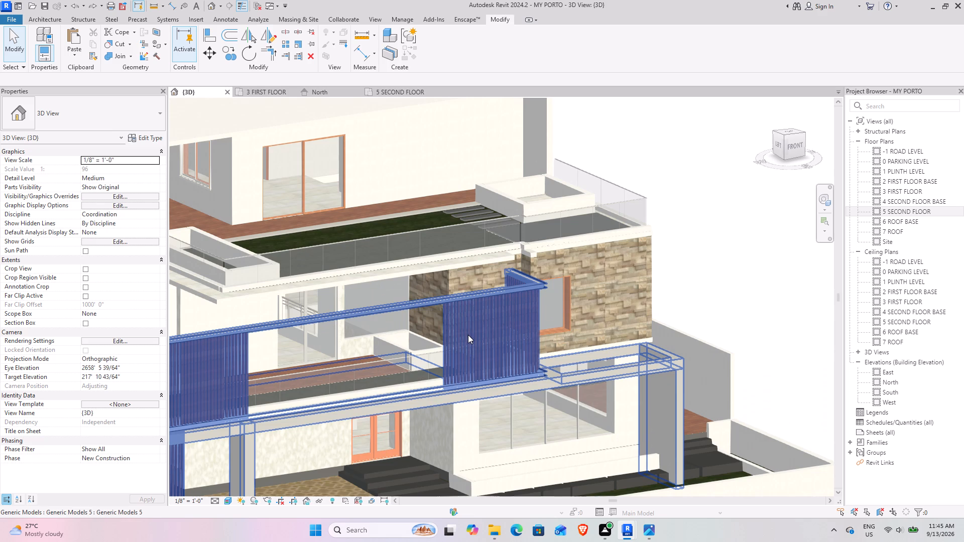
scroll(436, 332, down, 4)
shift+middle_drag(348, 376, 441, 386)
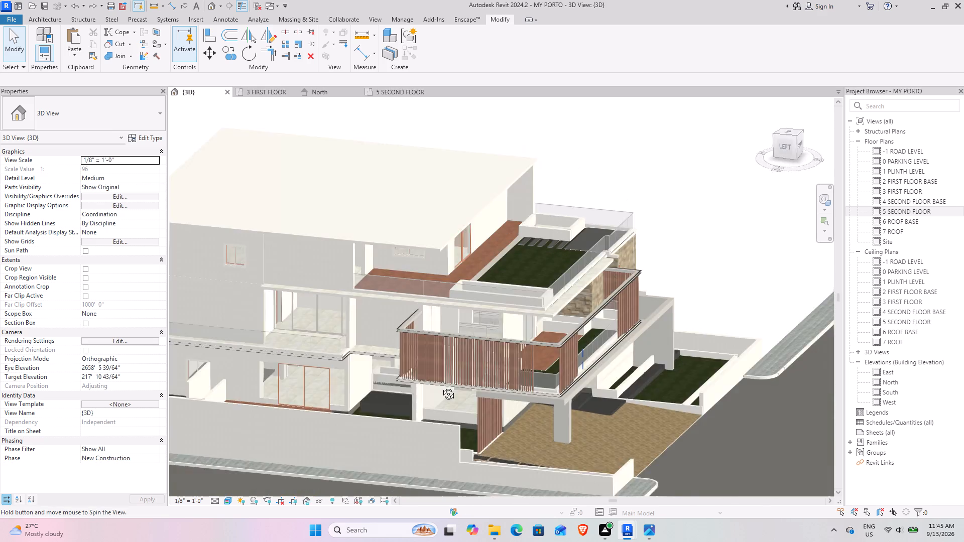
shift+middle_drag(441, 386, 421, 419)
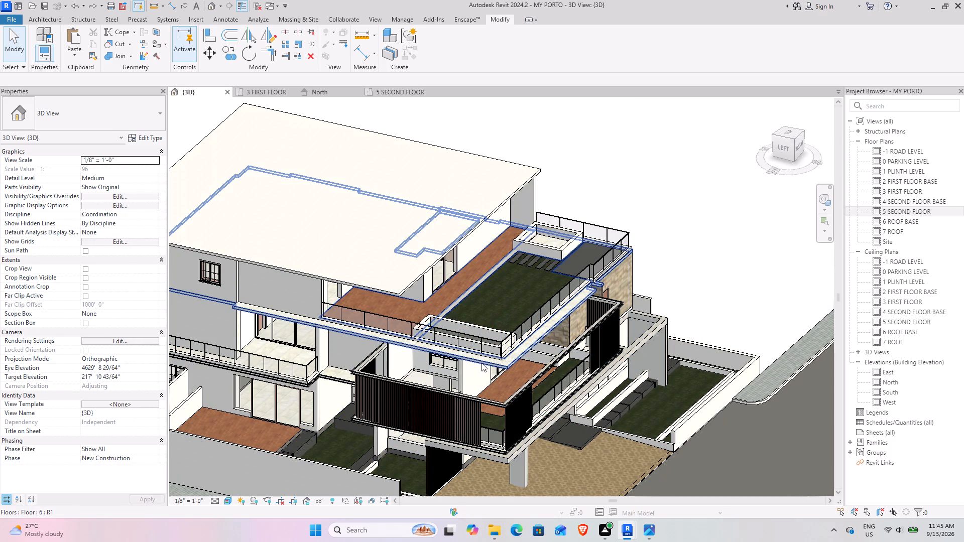
scroll(499, 300, down, 3)
shift+middle_drag(451, 320, 437, 294)
scroll(399, 300, up, 6)
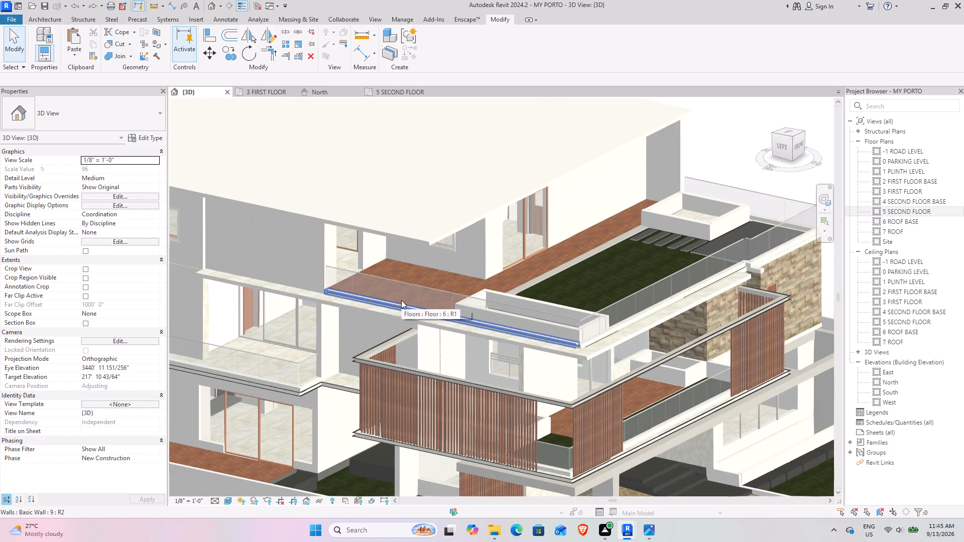
scroll(467, 344, down, 5)
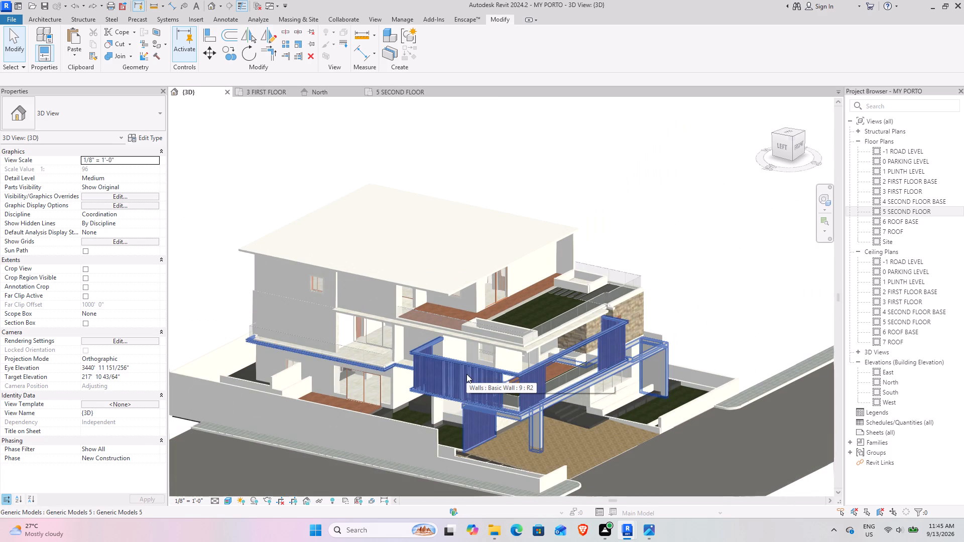
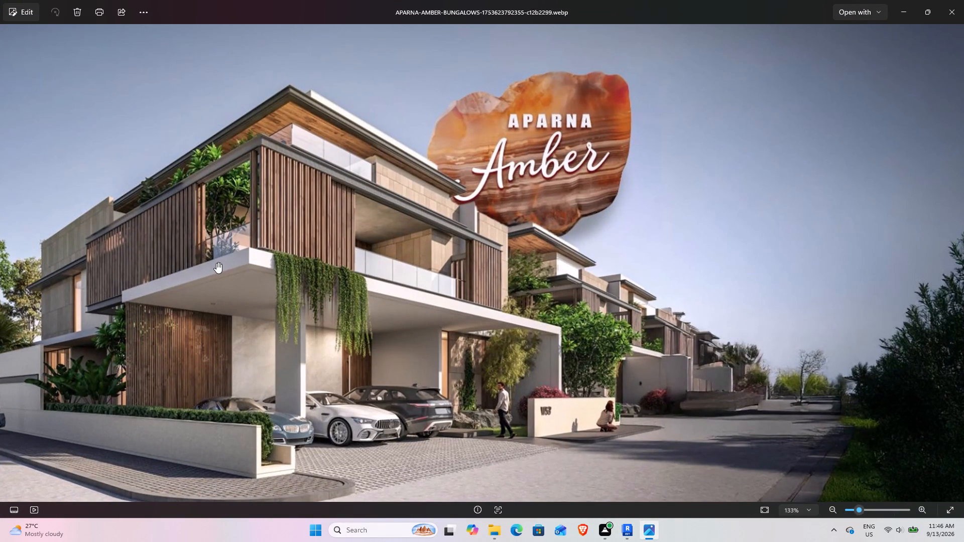
Switch to Revit and paint the first-floor side wall and the windowed second-floor wall above it with the jaali material.
key(alt+Tab)
scroll(346, 333, up, 4)
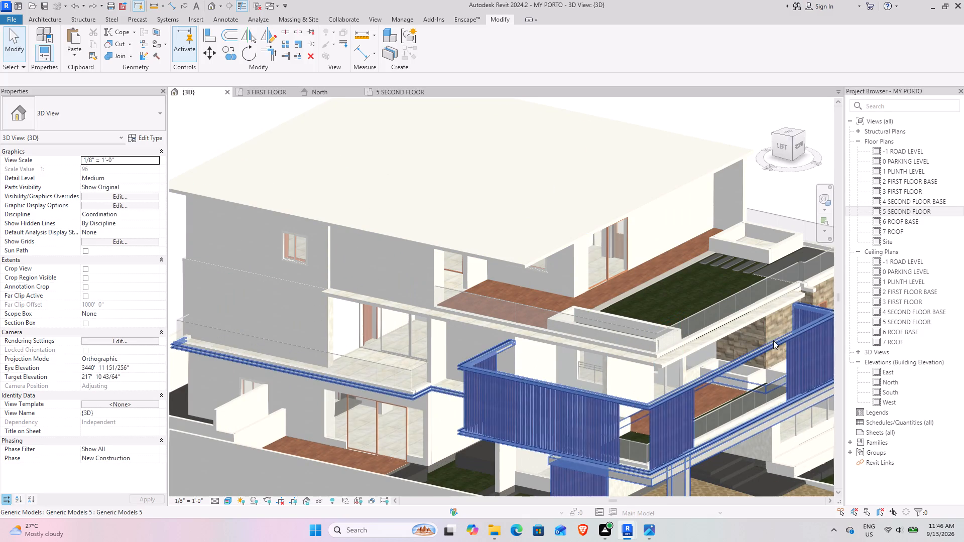
click(40, 12)
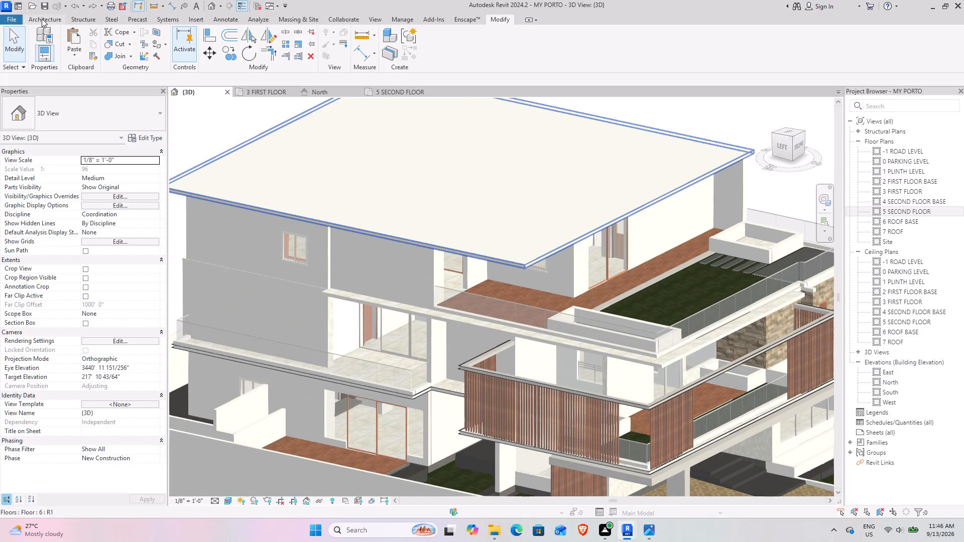
click(159, 43)
click(298, 314)
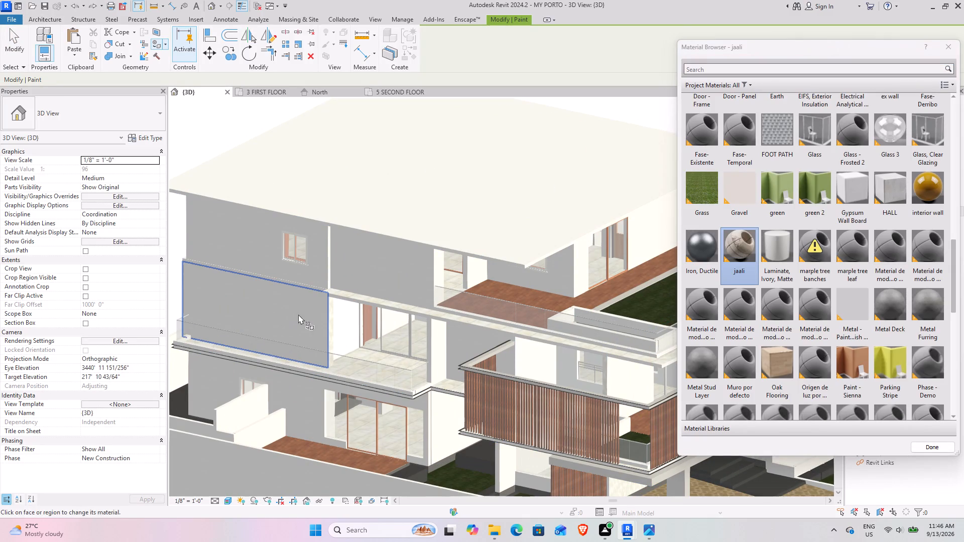
click(316, 257)
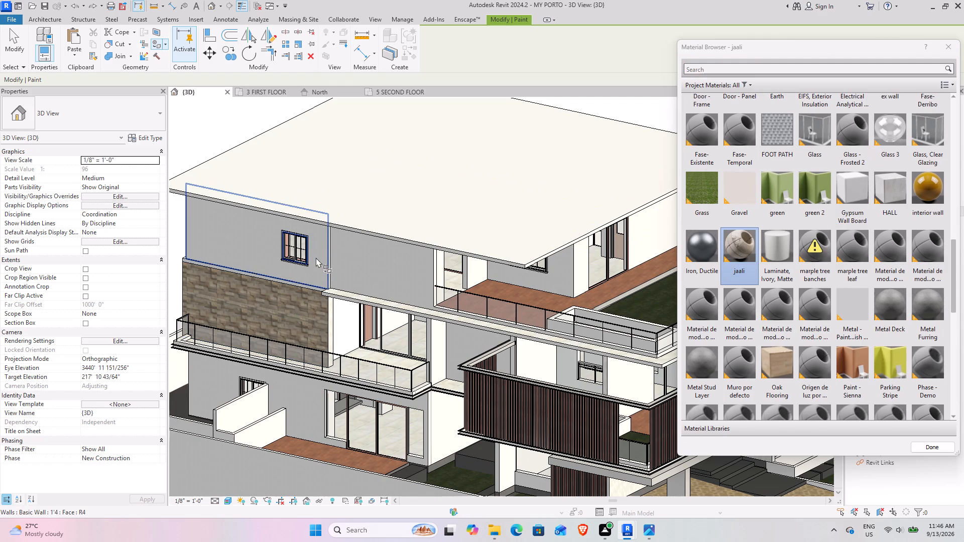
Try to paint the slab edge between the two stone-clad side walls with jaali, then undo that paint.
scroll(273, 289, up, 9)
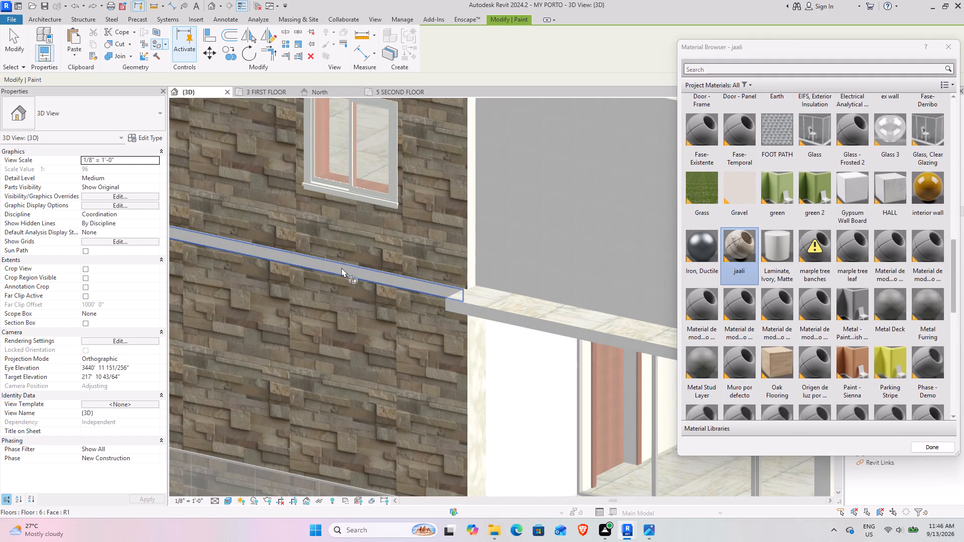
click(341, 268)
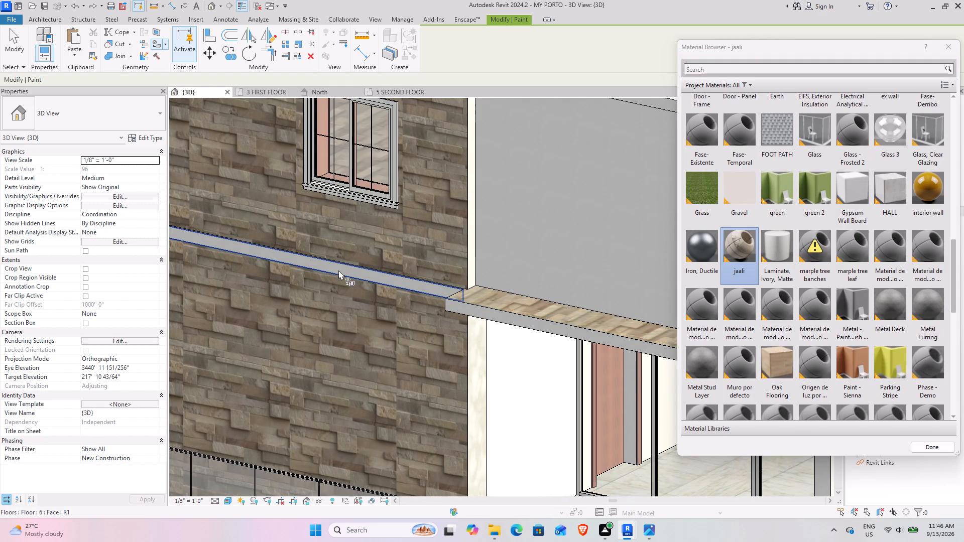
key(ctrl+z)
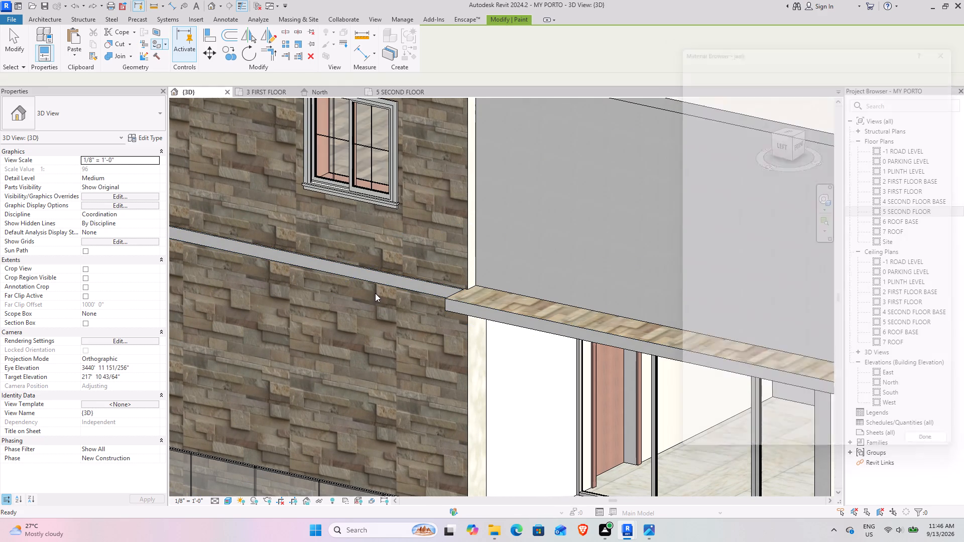
Paint the slab-edge strip between the first- and second-floor stone-clad side walls with the jaali material.
click(157, 44)
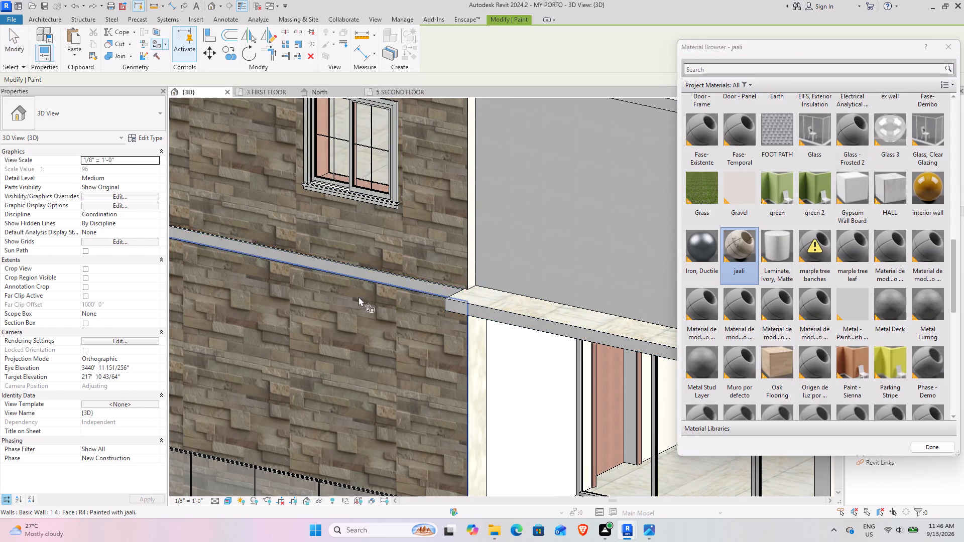
scroll(342, 303, down, 4)
middle_drag(312, 306, 551, 314)
scroll(356, 245, up, 2)
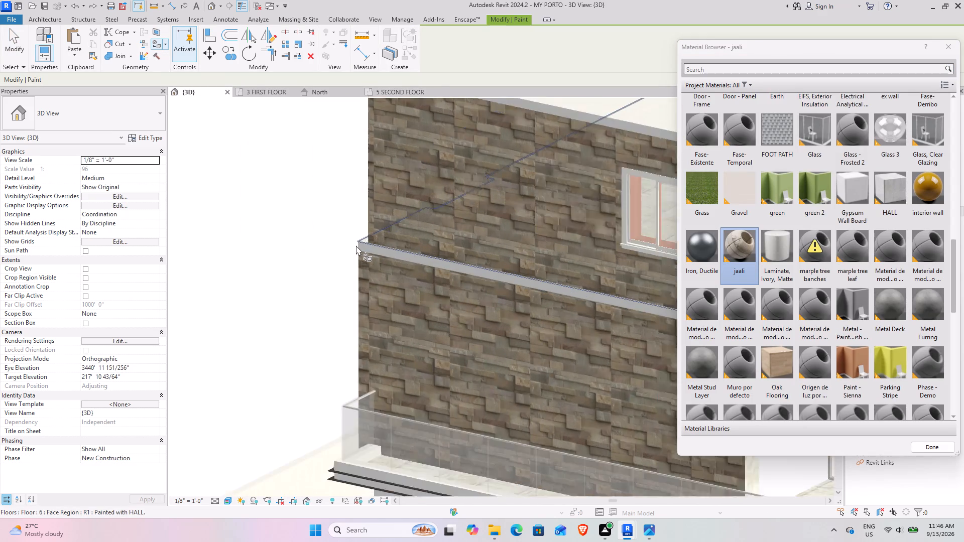
scroll(356, 245, up, 7)
click(379, 250)
scroll(444, 277, down, 5)
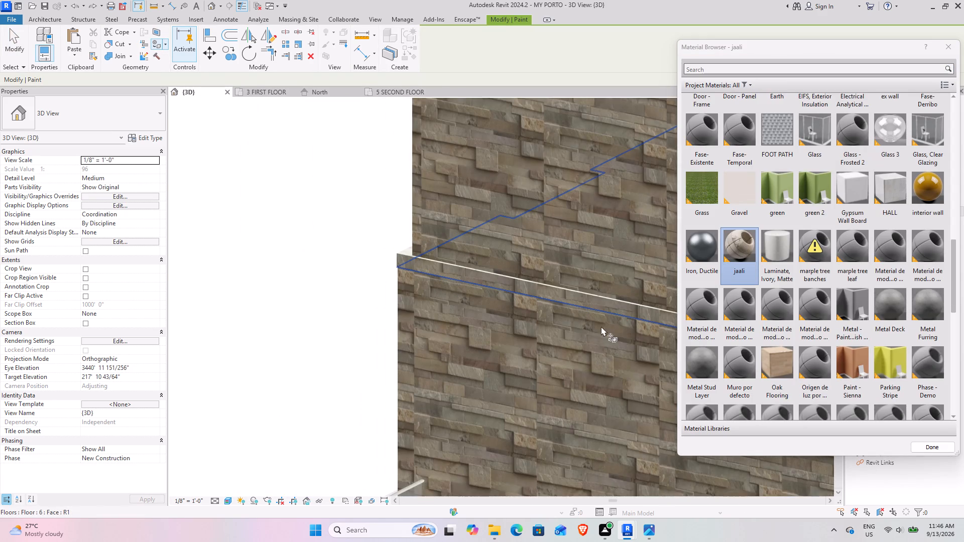
Paint the second-floor front terrace wall around the sliding door and the perpendicular wall at its far end with jaali.
middle_drag(543, 317, 108, 230)
scroll(356, 279, down, 5)
scroll(478, 336, down, 3)
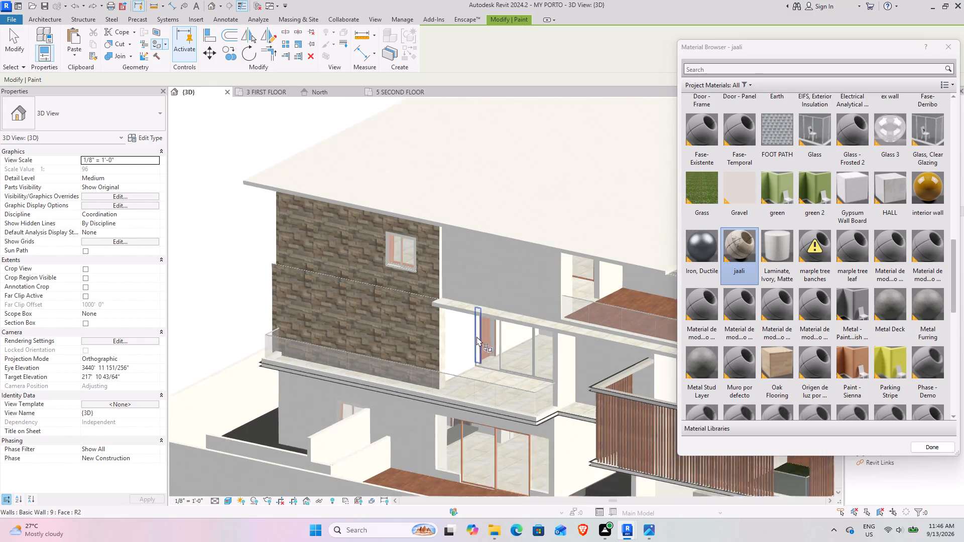
scroll(476, 336, down, 1)
middle_drag(392, 338, 364, 276)
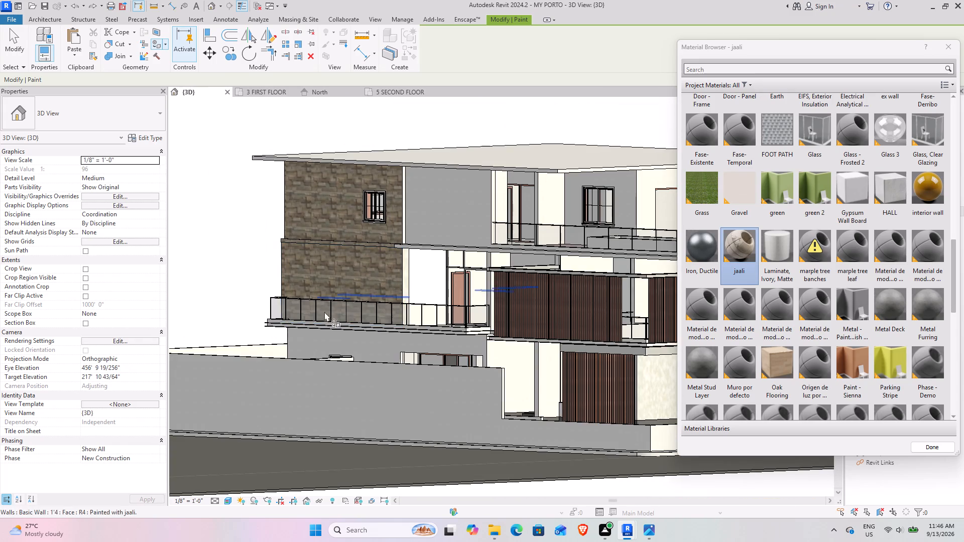
shift+middle_drag(429, 361, 512, 378)
shift+middle_drag(479, 346, 523, 360)
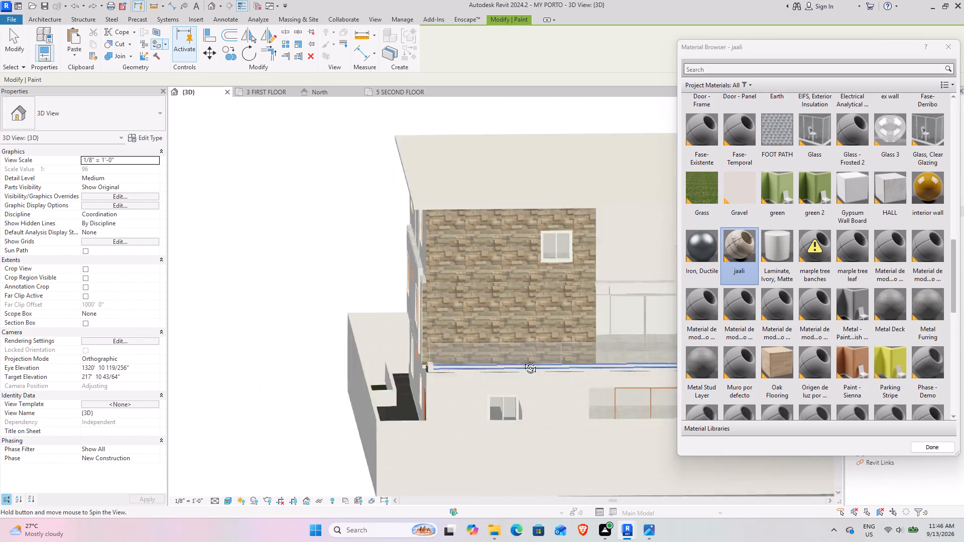
shift+middle_drag(523, 360, 352, 339)
scroll(352, 339, down, 4)
shift+middle_drag(359, 343, 406, 340)
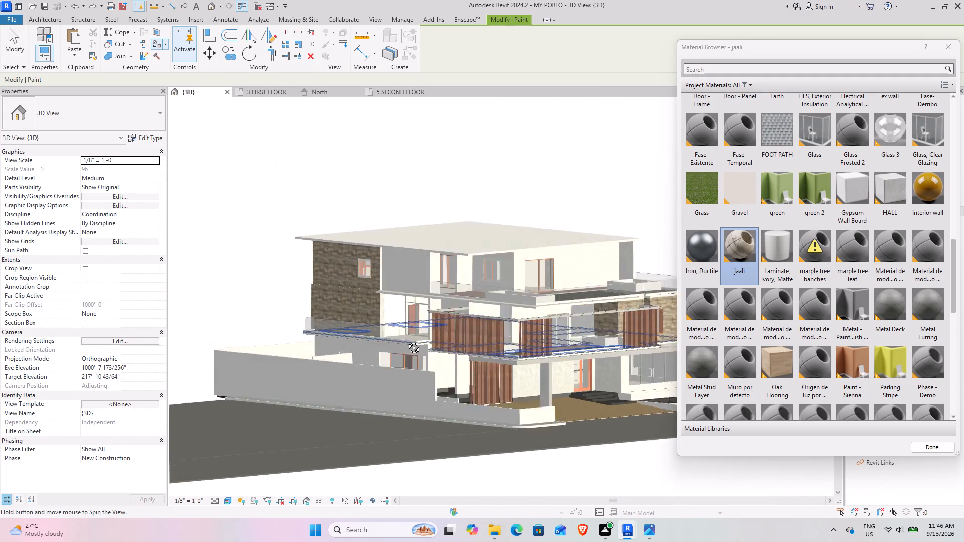
shift+middle_drag(406, 340, 383, 368)
scroll(585, 276, up, 4)
click(588, 273)
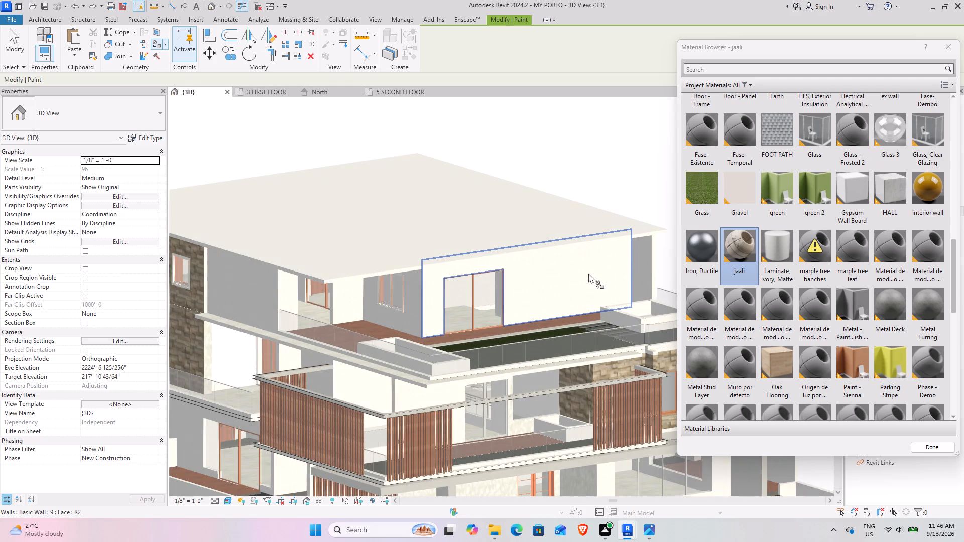
click(644, 275)
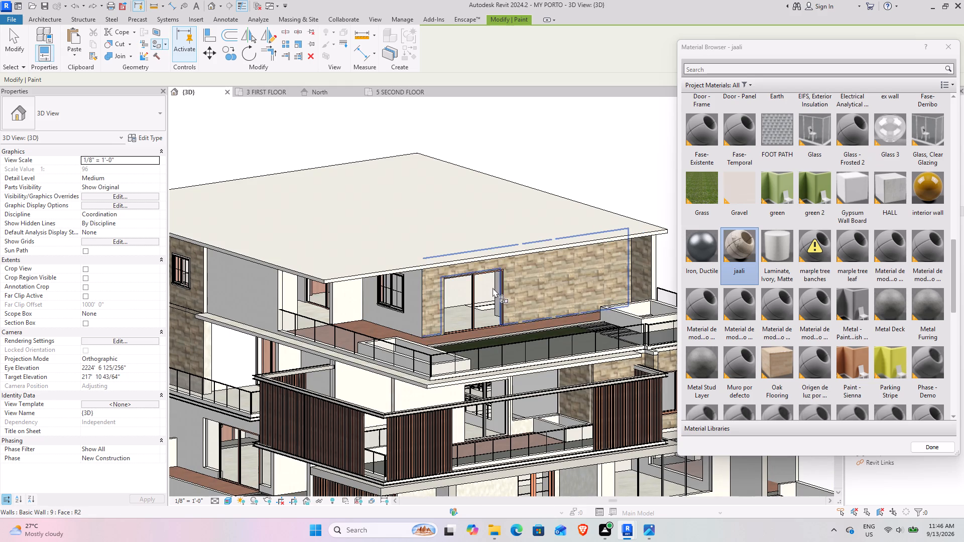
Paint the blank second-floor side wall above the glazed balcony opening with the jaali material.
shift+middle_drag(493, 288, 522, 290)
scroll(356, 329, down, 2)
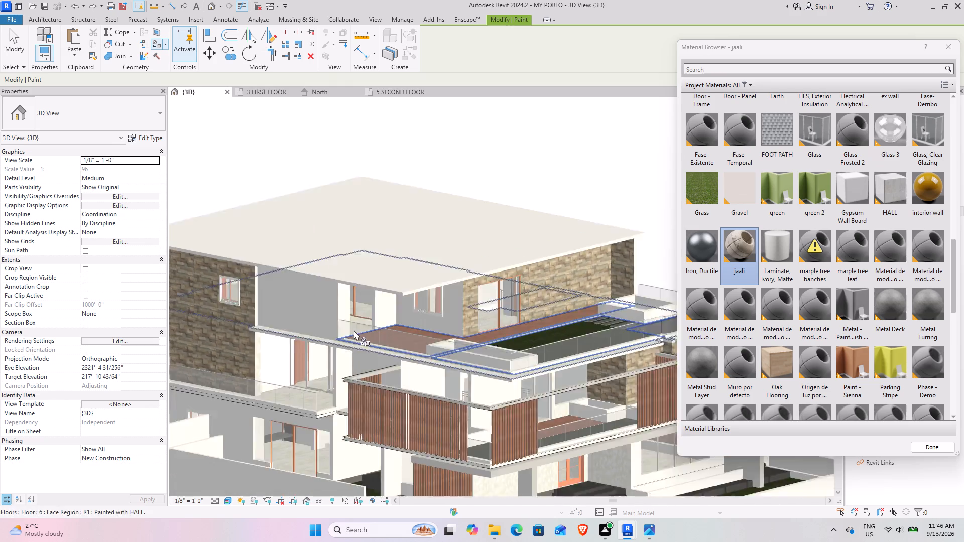
scroll(354, 330, down, 2)
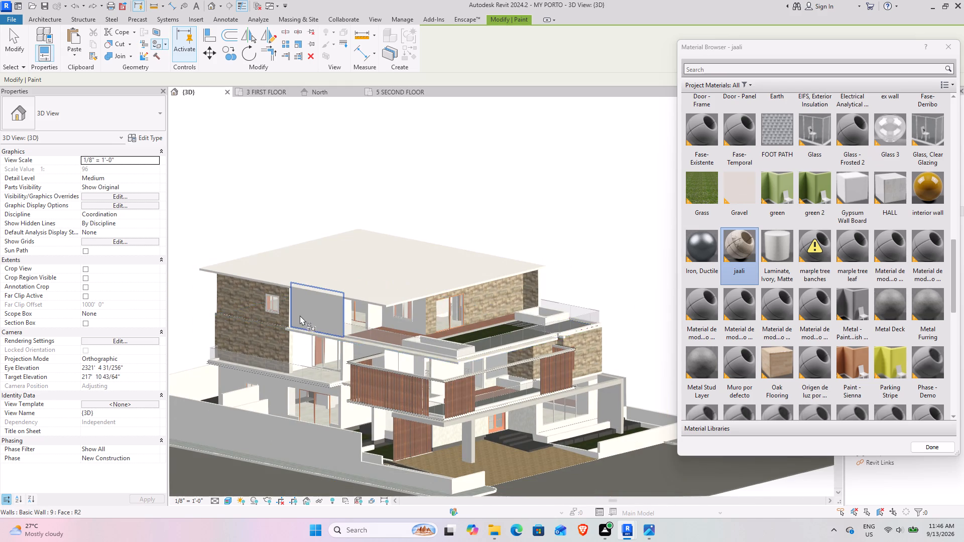
scroll(300, 315, up, 4)
click(300, 315)
Paint the narrow return face between the two stone-clad second-floor side walls with the jaali material.
shift+middle_drag(297, 314, 337, 280)
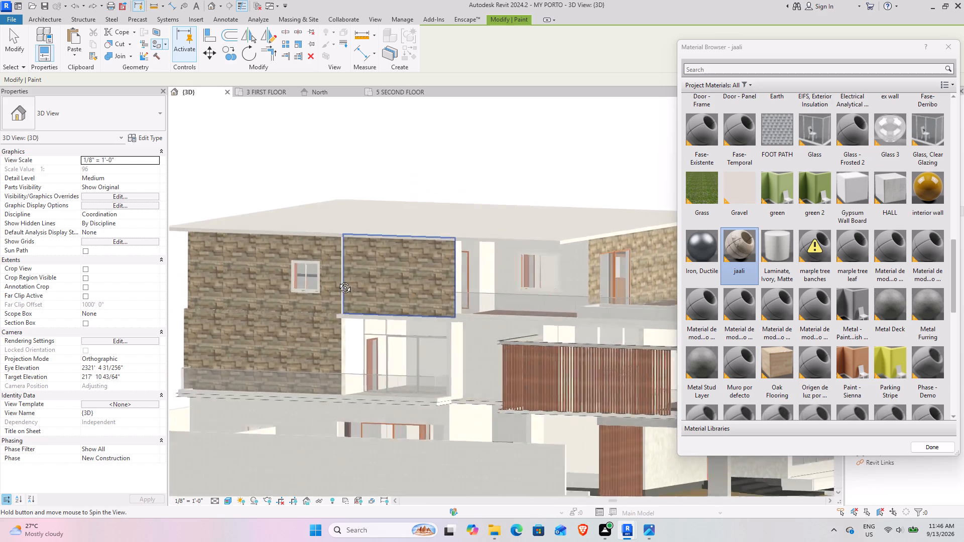
shift+middle_drag(337, 280, 341, 277)
shift+middle_drag(394, 265, 253, 273)
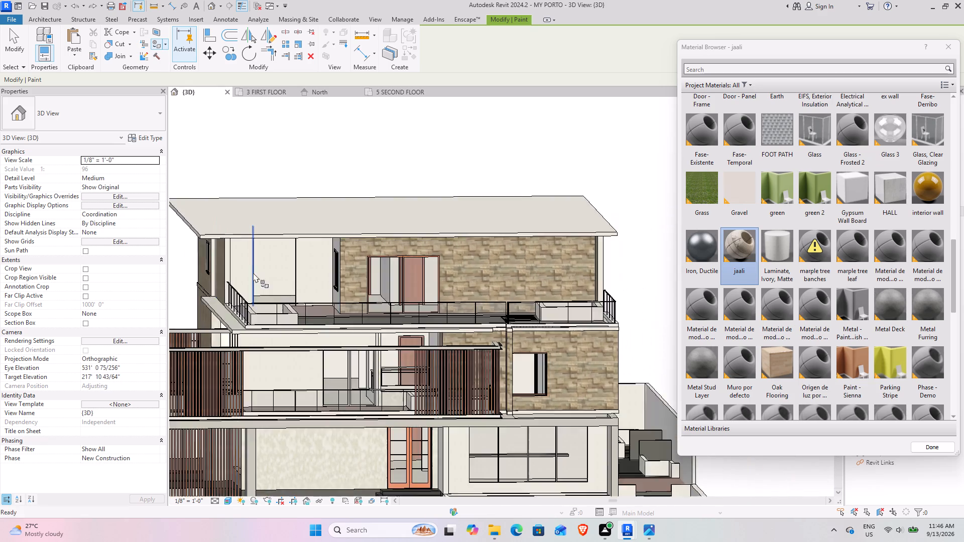
middle_drag(253, 274, 420, 315)
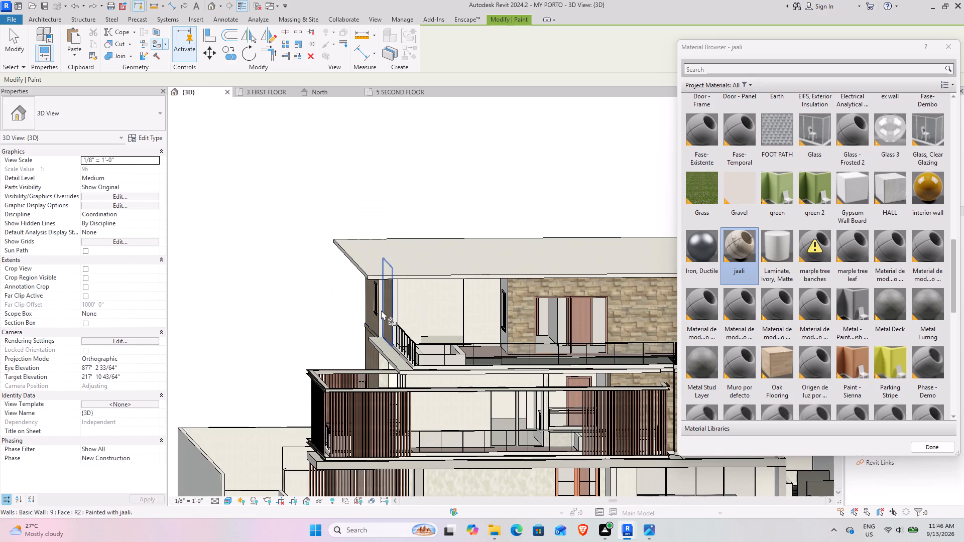
scroll(377, 291, up, 11)
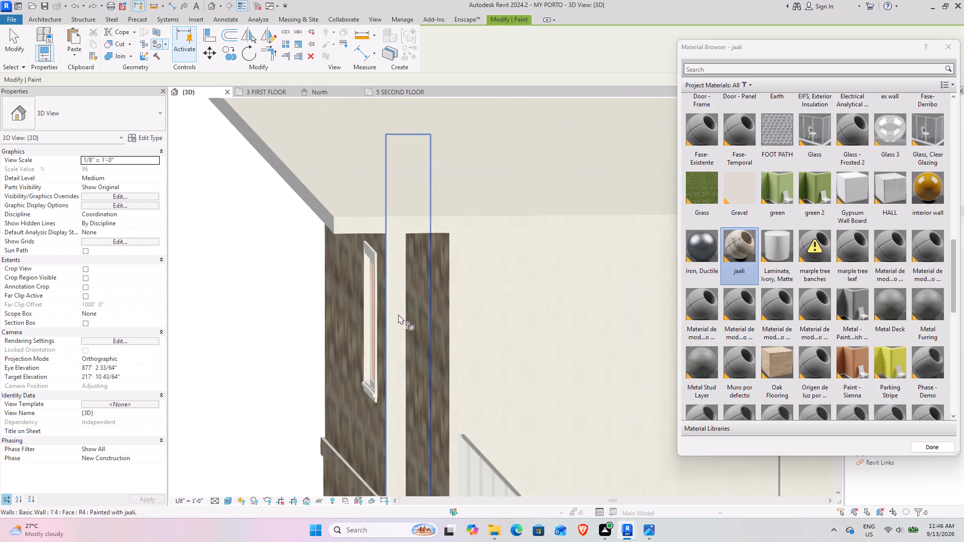
click(398, 314)
Paint the narrow end face of the second-floor front wall, at the corner beside the windowed terrace wall, with jaali.
scroll(398, 314, down, 15)
shift+middle_drag(405, 349, 497, 356)
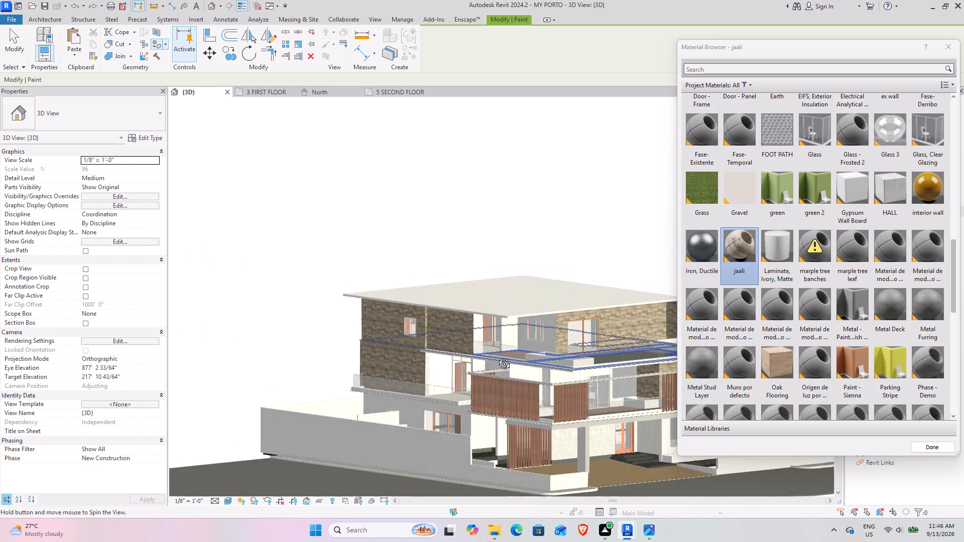
shift+middle_drag(497, 356, 450, 366)
middle_drag(465, 374, 333, 326)
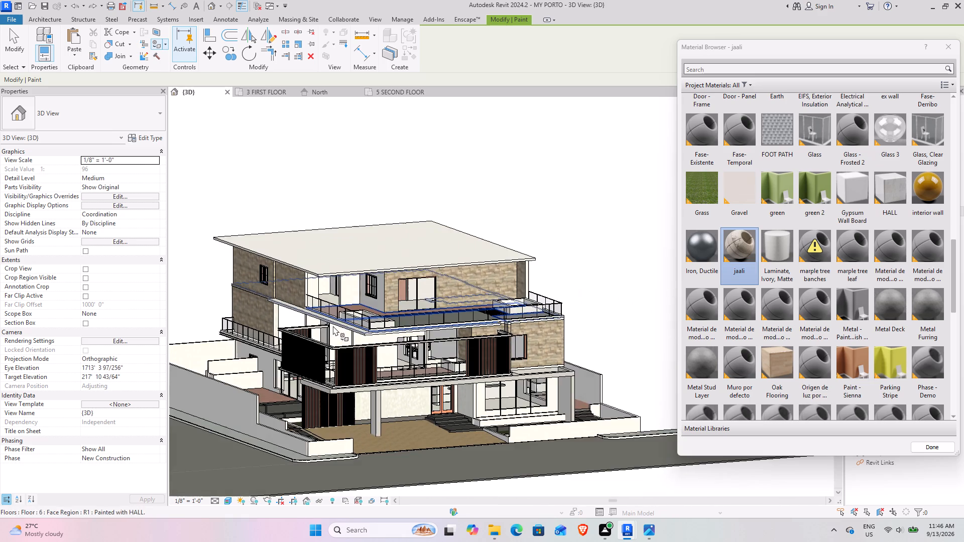
shift+middle_drag(332, 326, 387, 345)
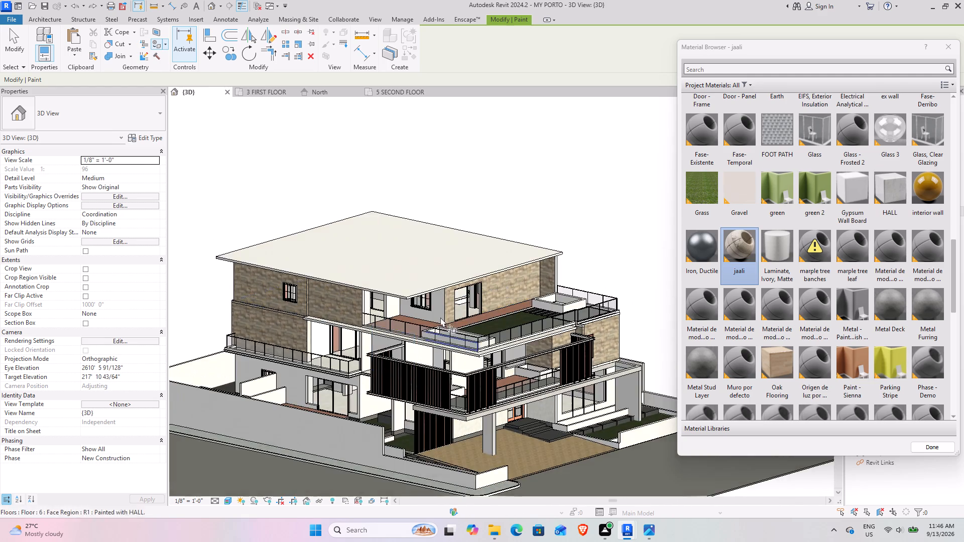
scroll(436, 301, up, 9)
click(461, 326)
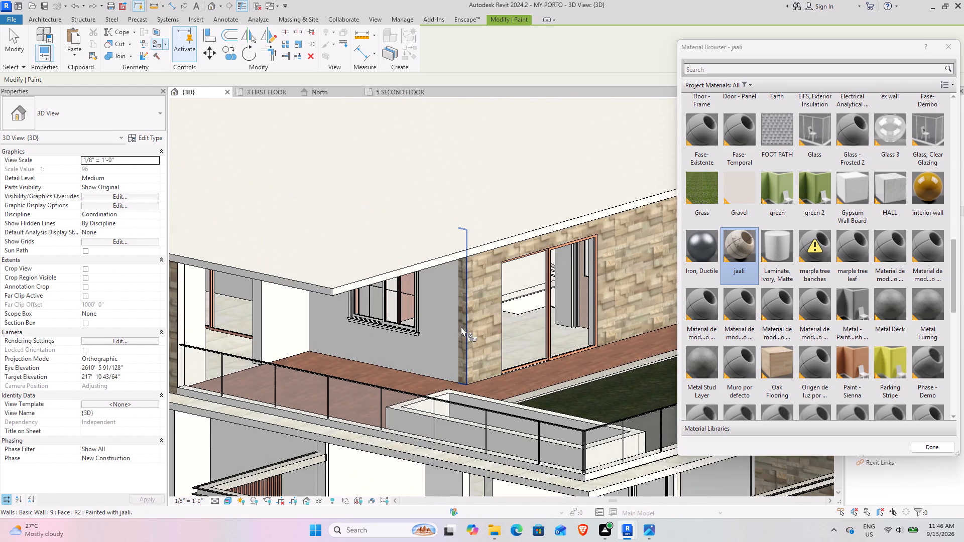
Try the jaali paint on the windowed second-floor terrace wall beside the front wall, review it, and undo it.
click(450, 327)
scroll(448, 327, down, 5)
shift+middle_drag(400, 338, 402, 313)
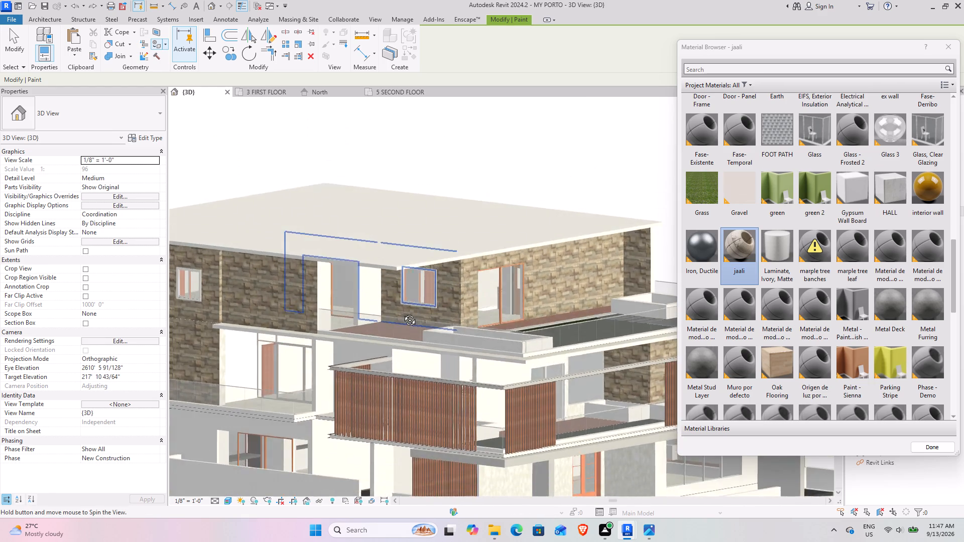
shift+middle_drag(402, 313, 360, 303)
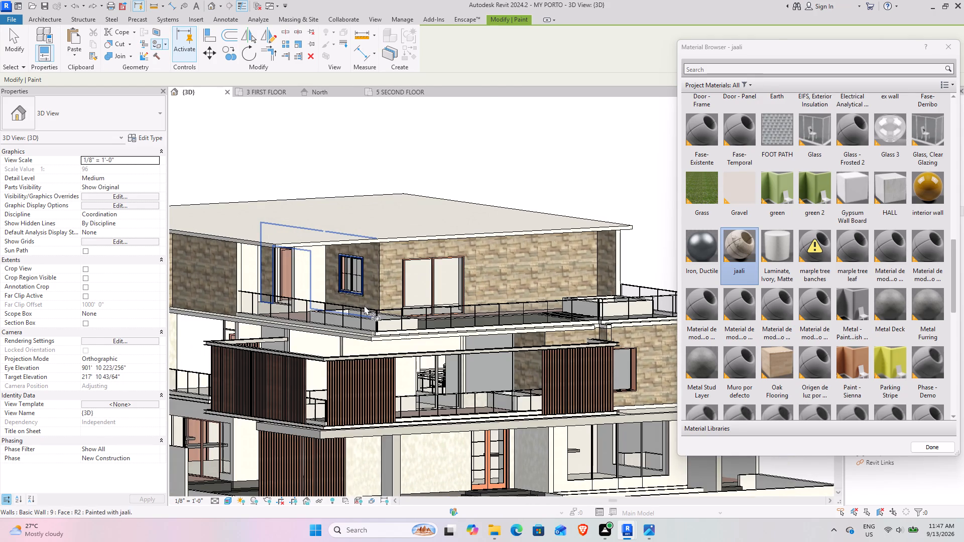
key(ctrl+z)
Examine the second-floor stone cladding and the overall exterior from the front and both side corners.
scroll(376, 295, down, 9)
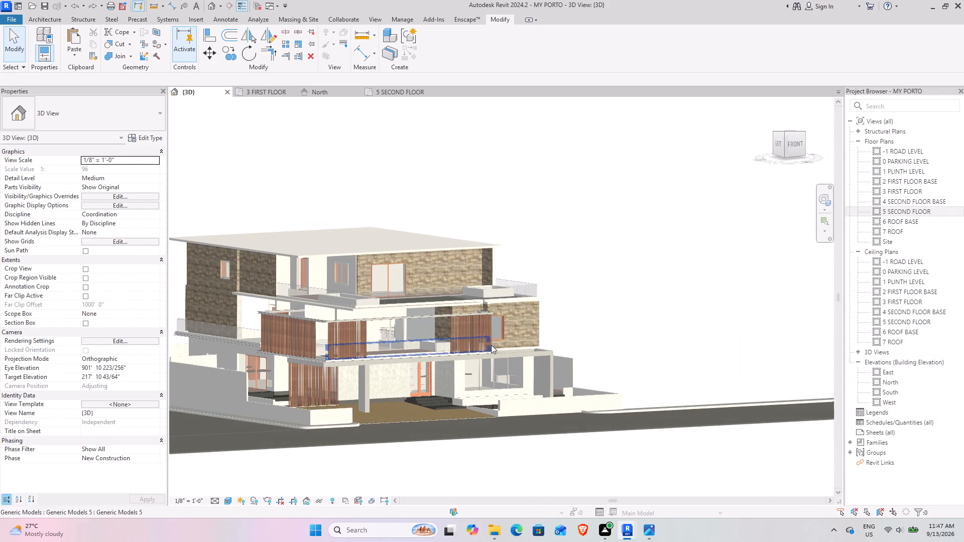
shift+middle_drag(508, 260, 300, 266)
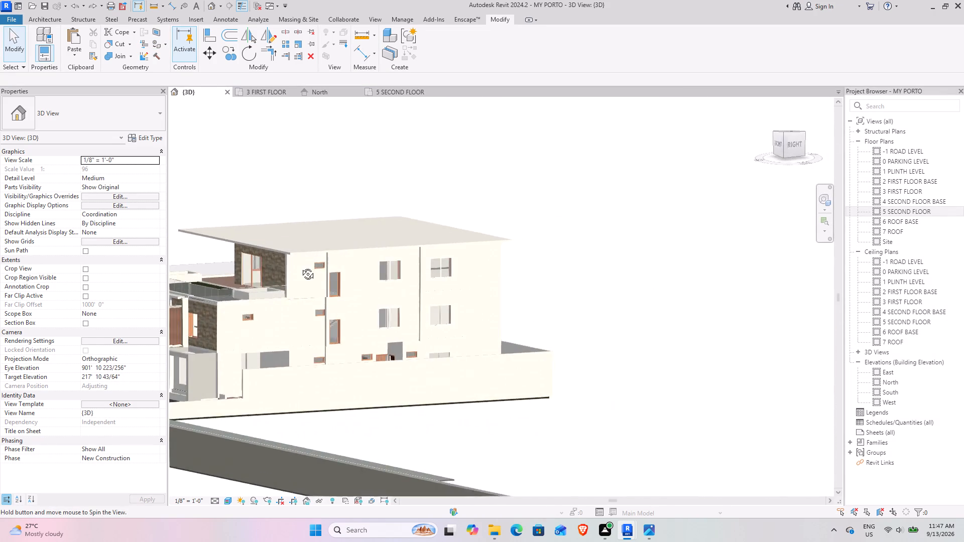
shift+middle_drag(300, 266, 459, 308)
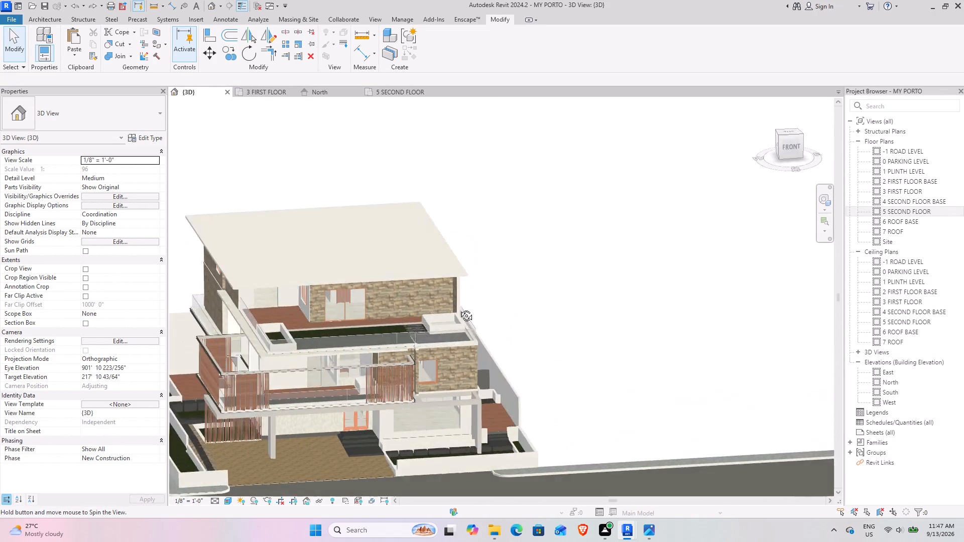
shift+middle_drag(459, 308, 356, 324)
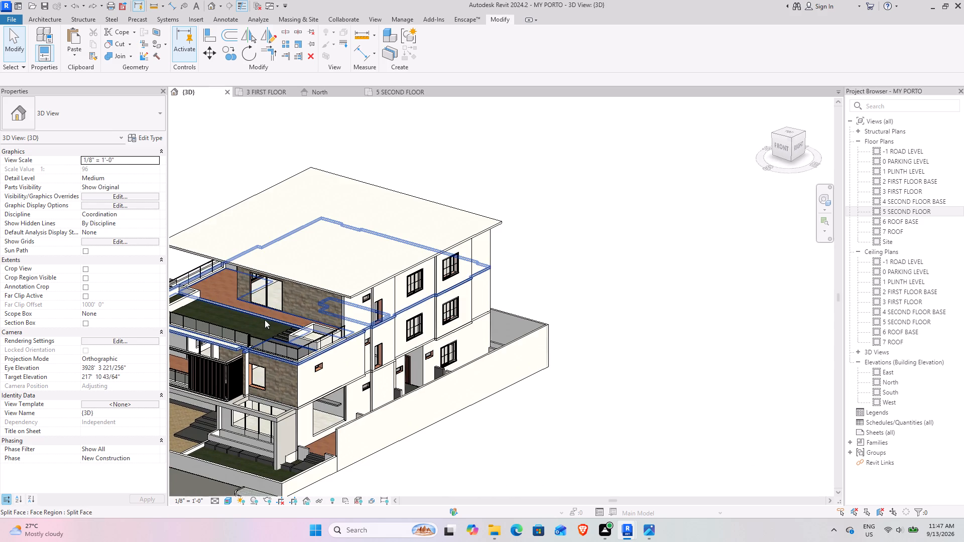
shift+middle_drag(265, 320, 434, 297)
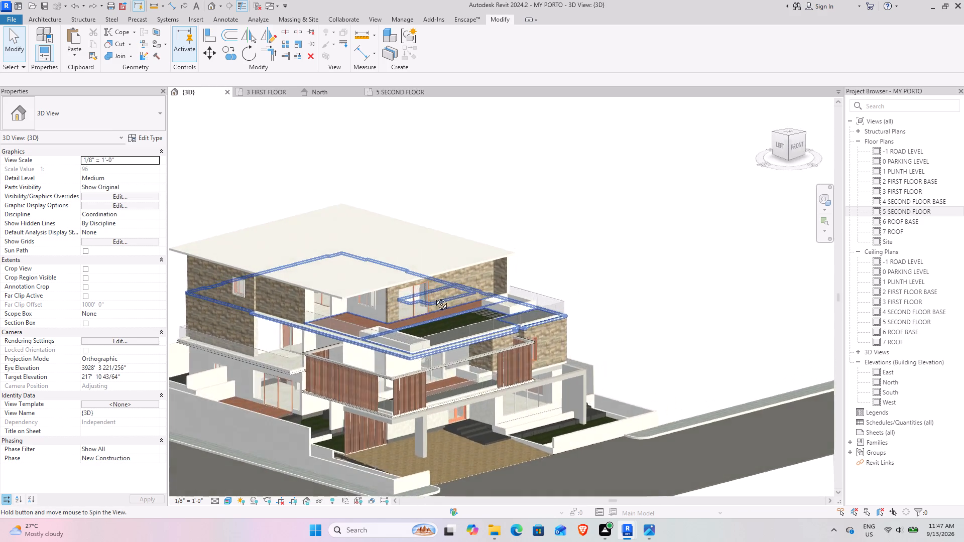
shift+middle_drag(434, 297, 390, 244)
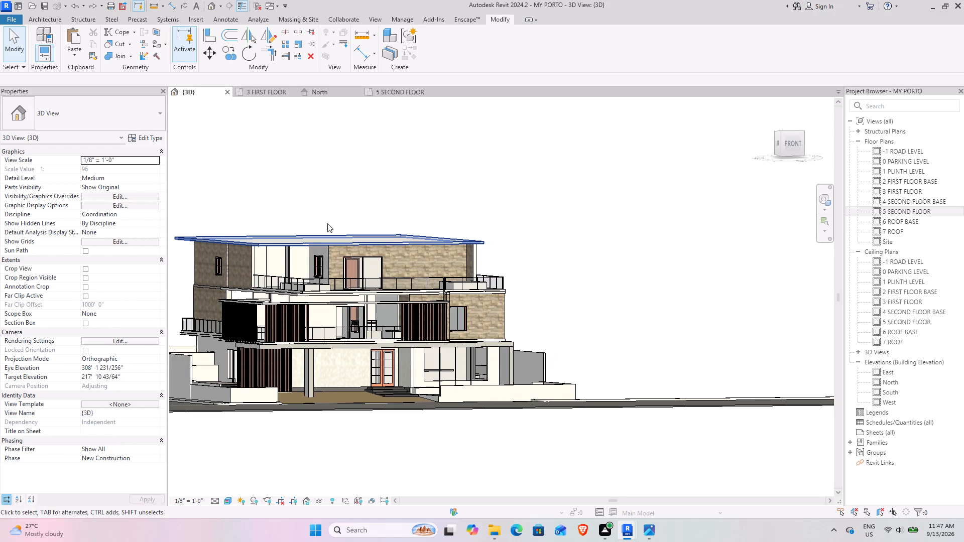
scroll(393, 287, down, 4)
shift+middle_drag(350, 303, 380, 340)
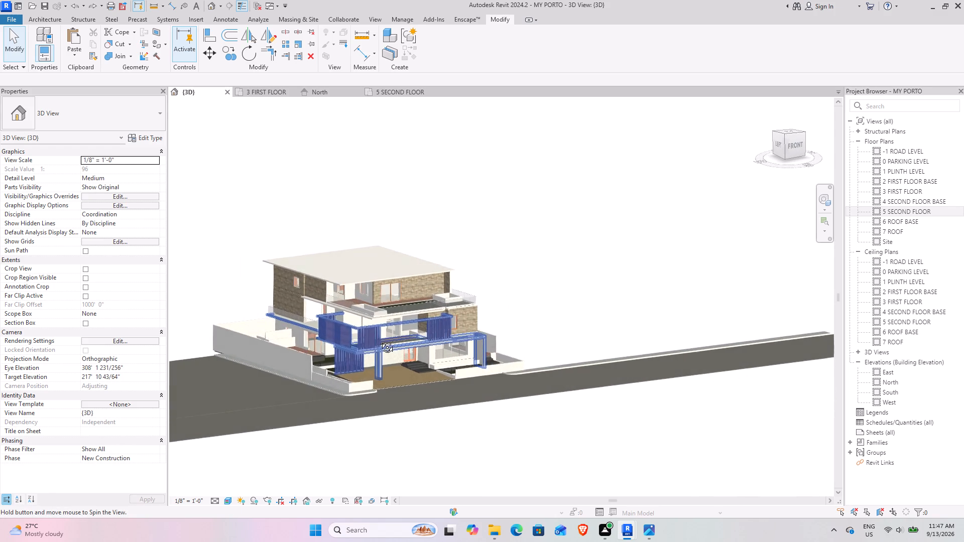
Examine the stone-clad upper walls, side terrace wall and louvred balconies of the house from the front-left corner.
shift+middle_drag(380, 340, 380, 348)
scroll(371, 335, up, 7)
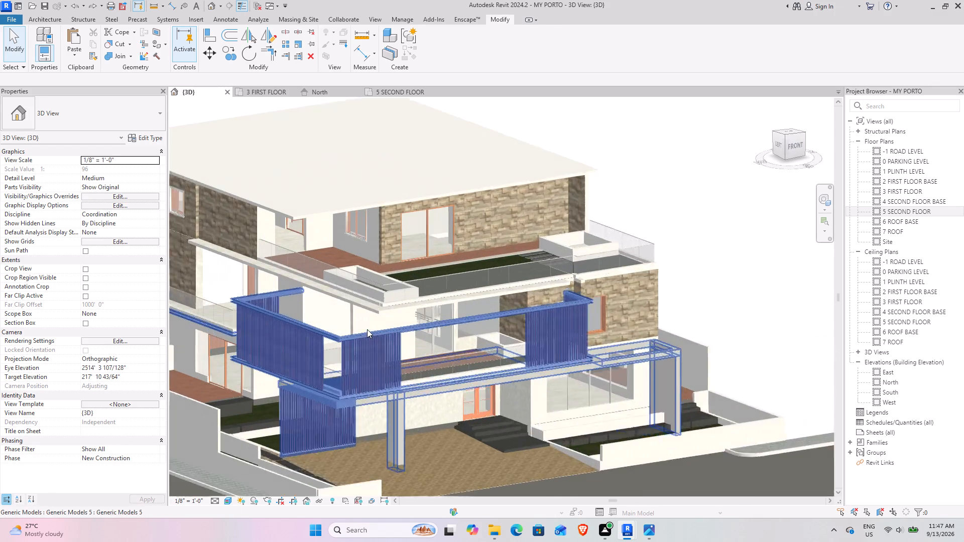
scroll(367, 329, up, 2)
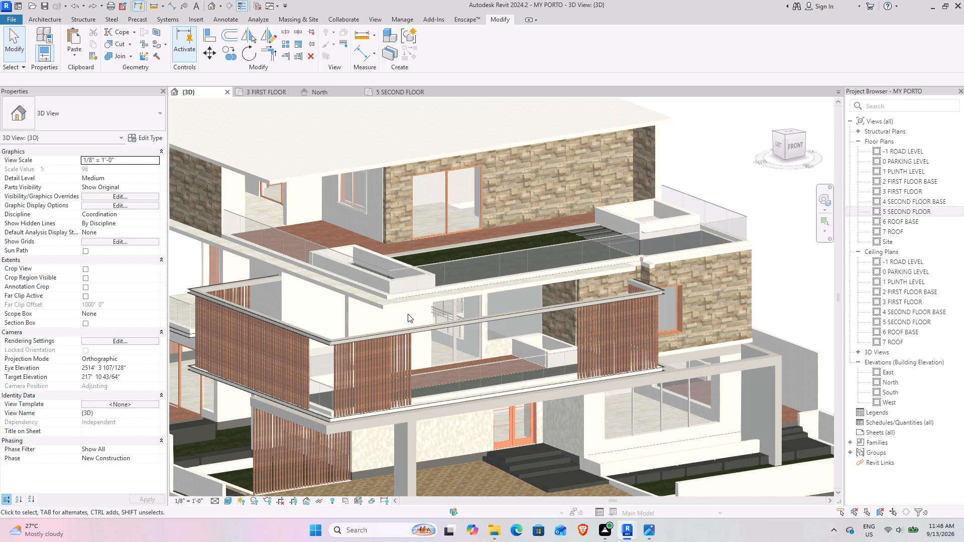
scroll(408, 313, down, 4)
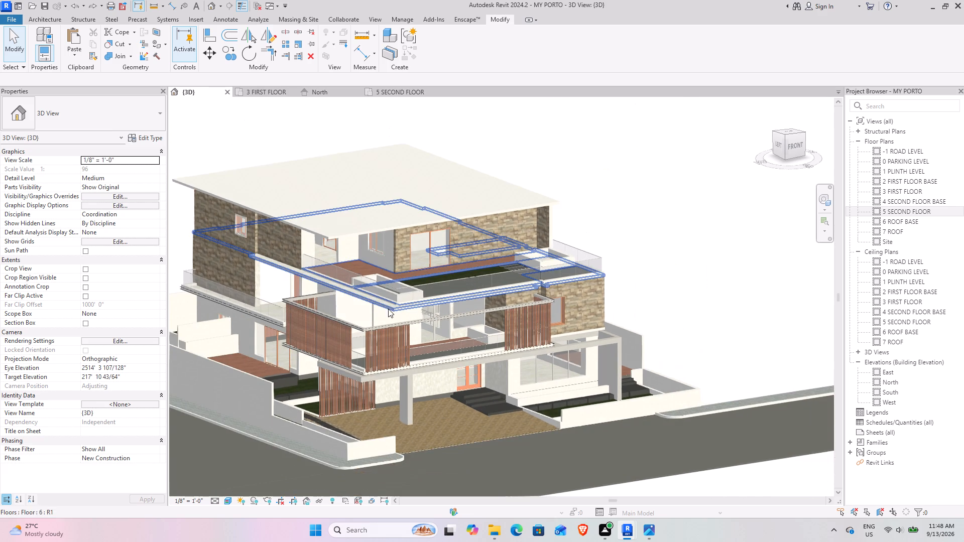
middle_drag(387, 309, 418, 355)
scroll(294, 286, up, 8)
middle_drag(283, 395, 303, 325)
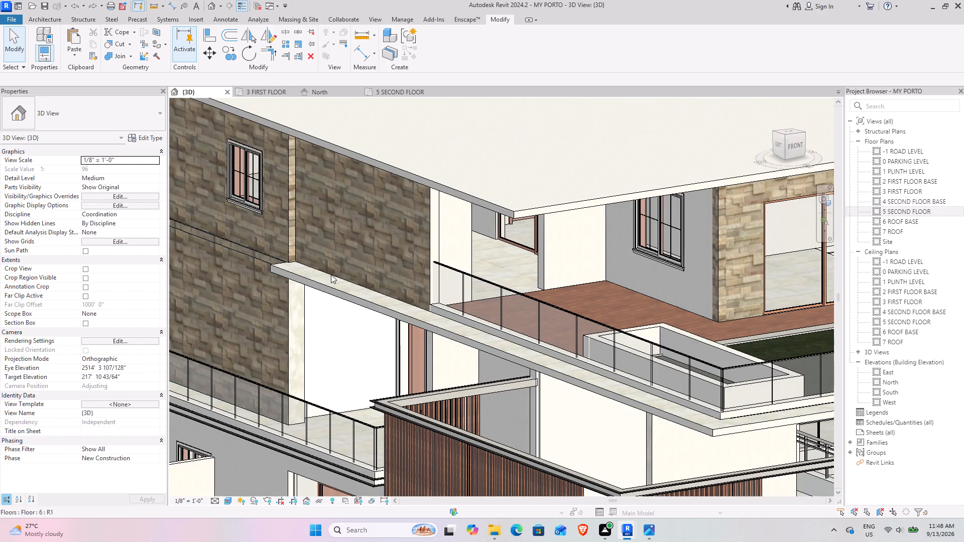
click(303, 341)
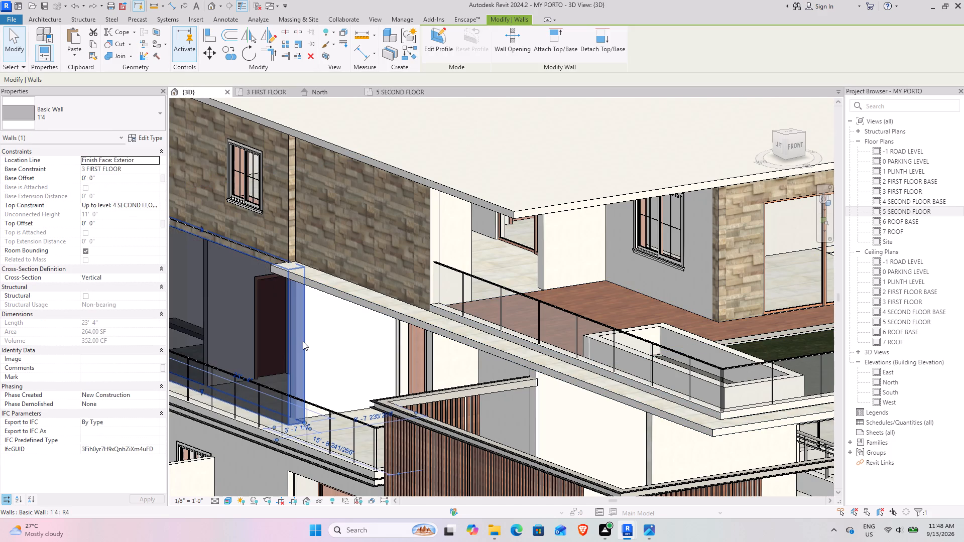
click(494, 160)
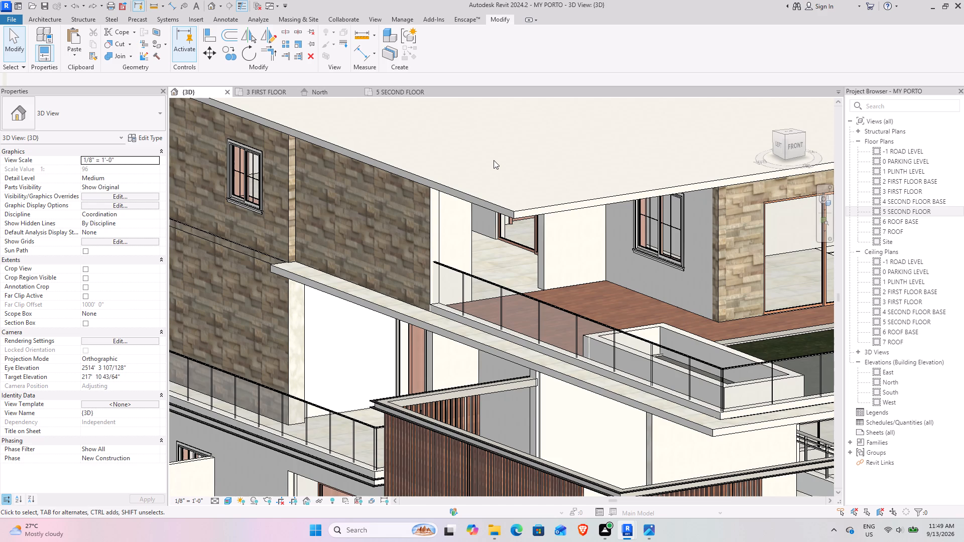
scroll(524, 167, down, 5)
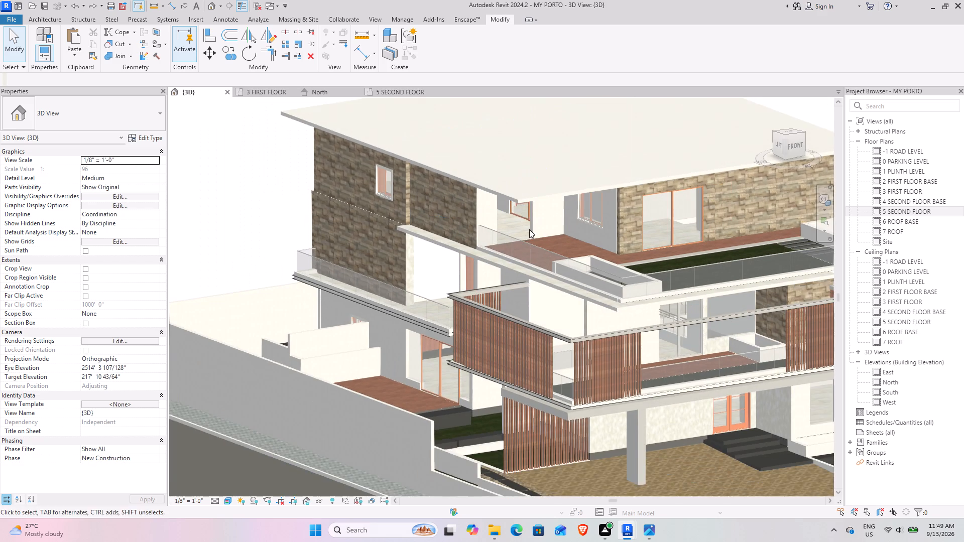
middle_drag(529, 229, 475, 269)
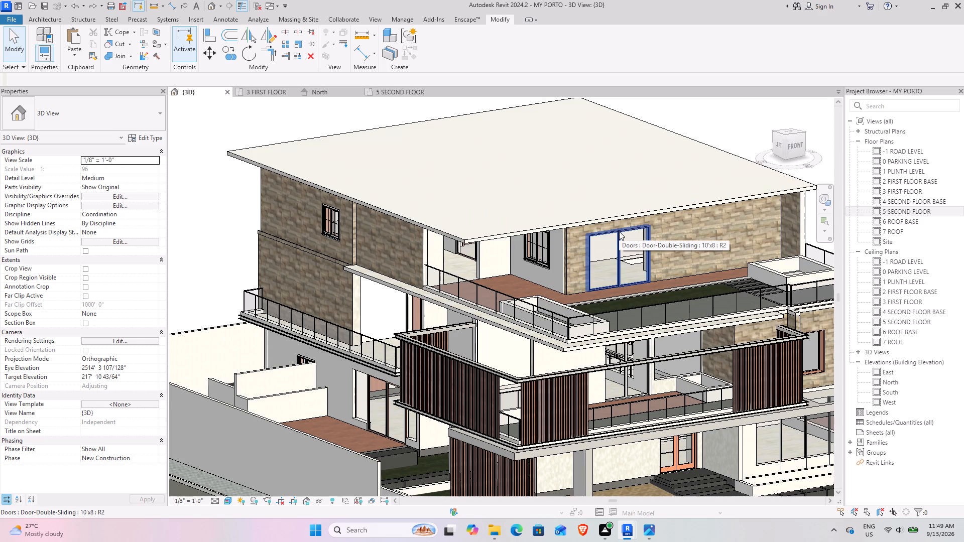
scroll(602, 210, down, 2)
middle_drag(574, 217, 476, 244)
scroll(592, 252, up, 4)
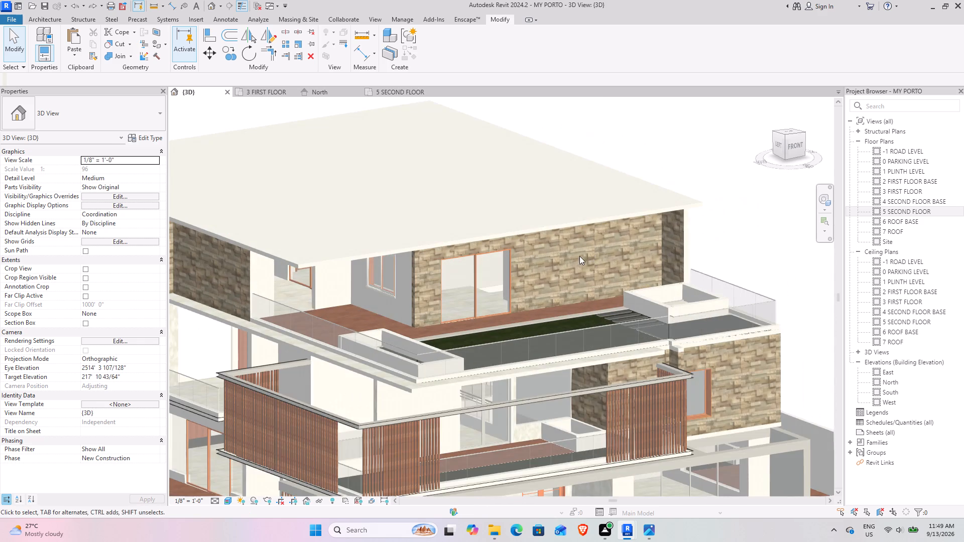
shift+middle_drag(541, 303, 583, 279)
scroll(505, 228, down, 3)
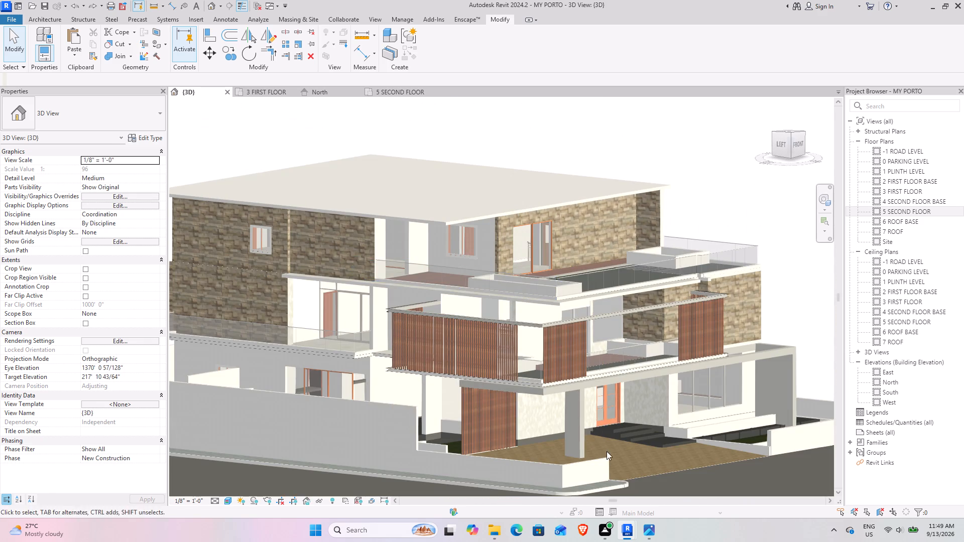
Switch to the Enscape render and review the house exterior around the front-left corner from high and low angles.
click(468, 19)
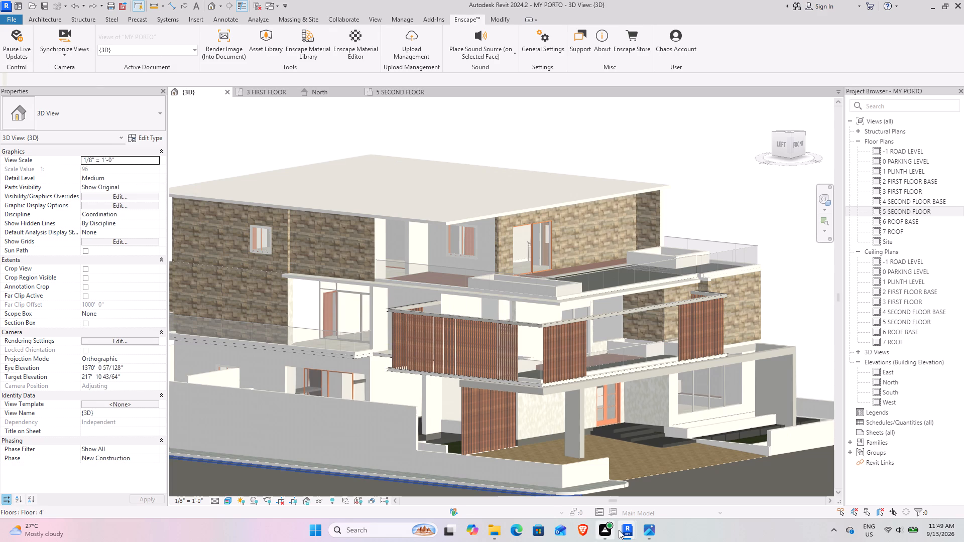
click(659, 487)
right_drag(294, 243, 403, 274)
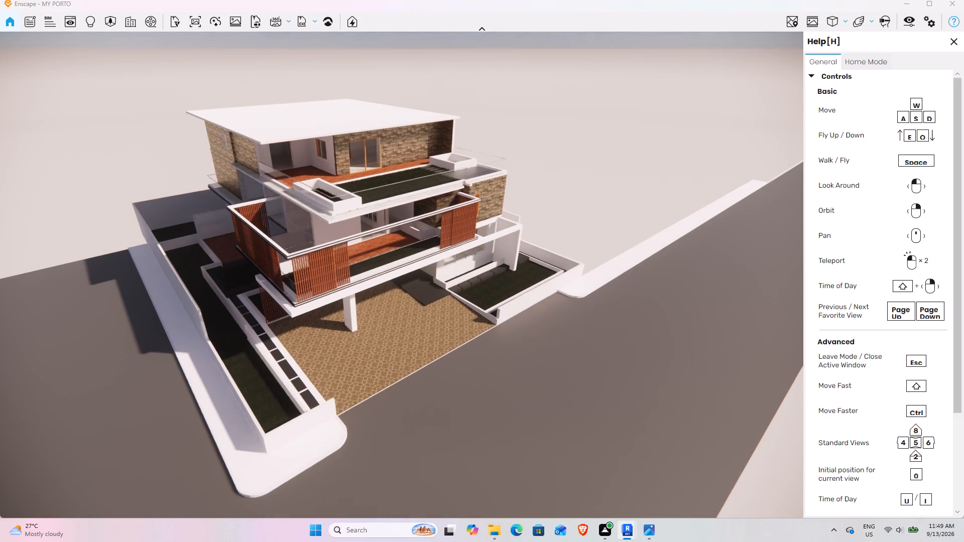
right_drag(403, 274, 402, 275)
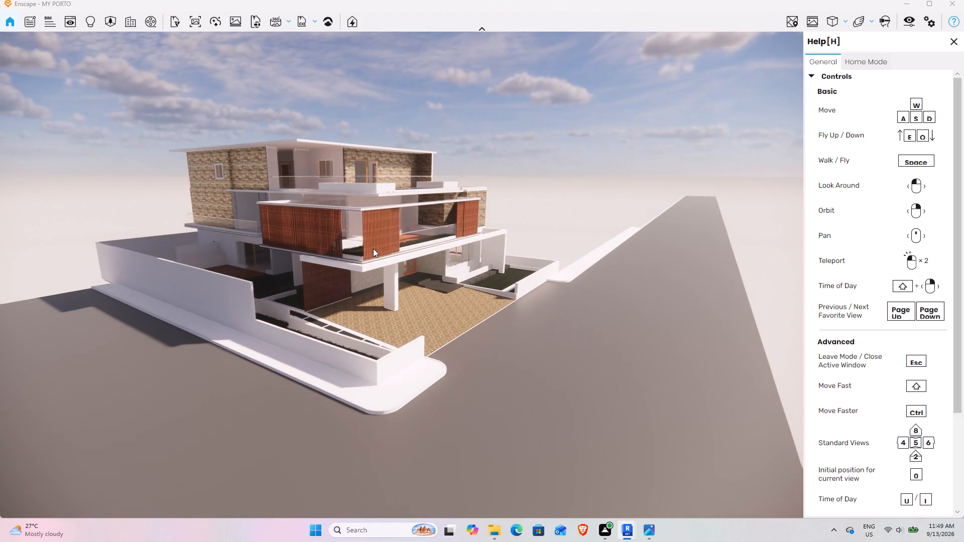
right_drag(395, 265, 402, 275)
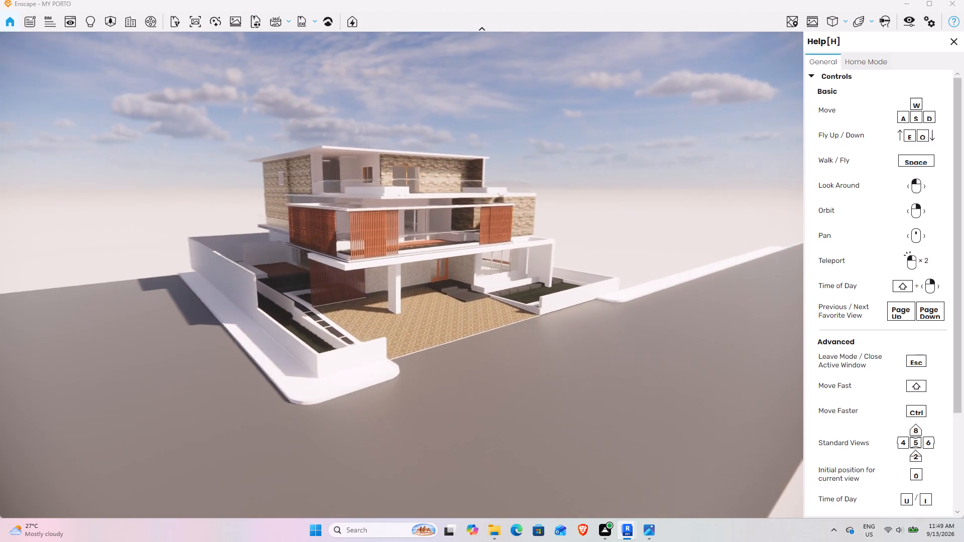
right_drag(402, 275, 402, 275)
scroll(439, 202, up, 3)
right_drag(399, 327, 402, 273)
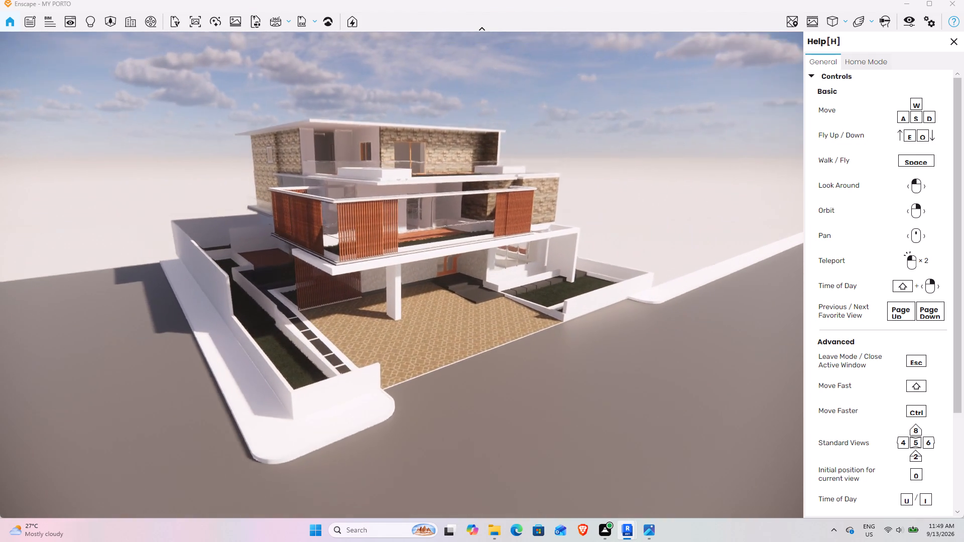
right_drag(402, 273, 400, 275)
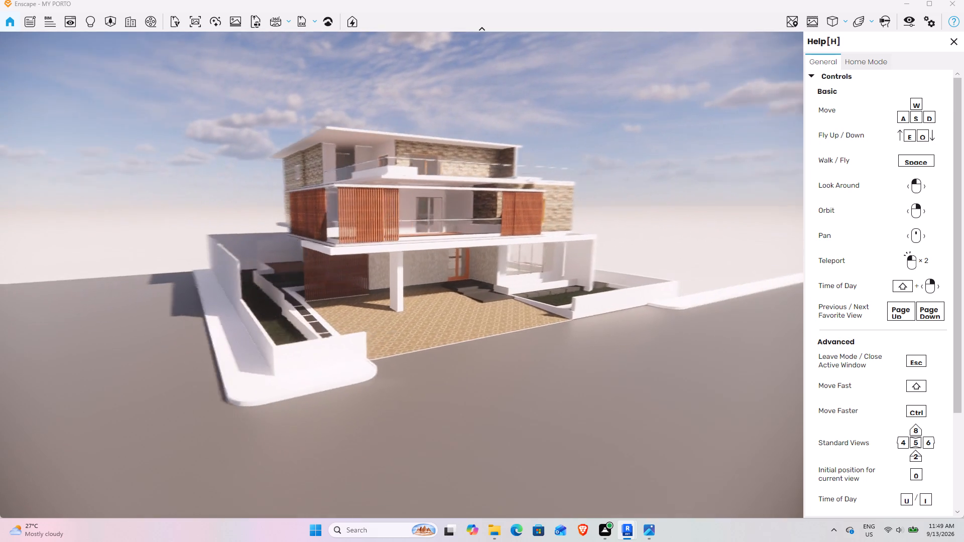
right_drag(400, 275, 402, 276)
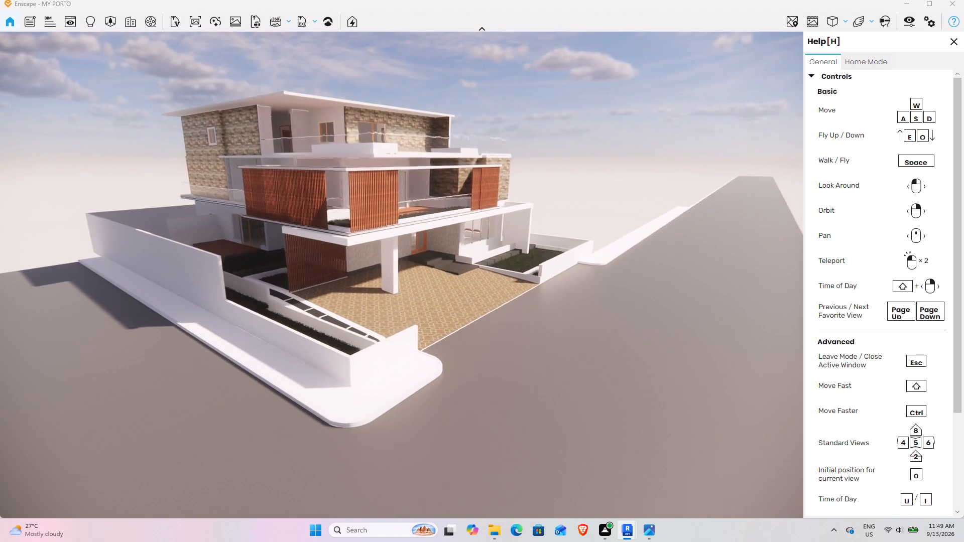
right_drag(402, 276, 403, 272)
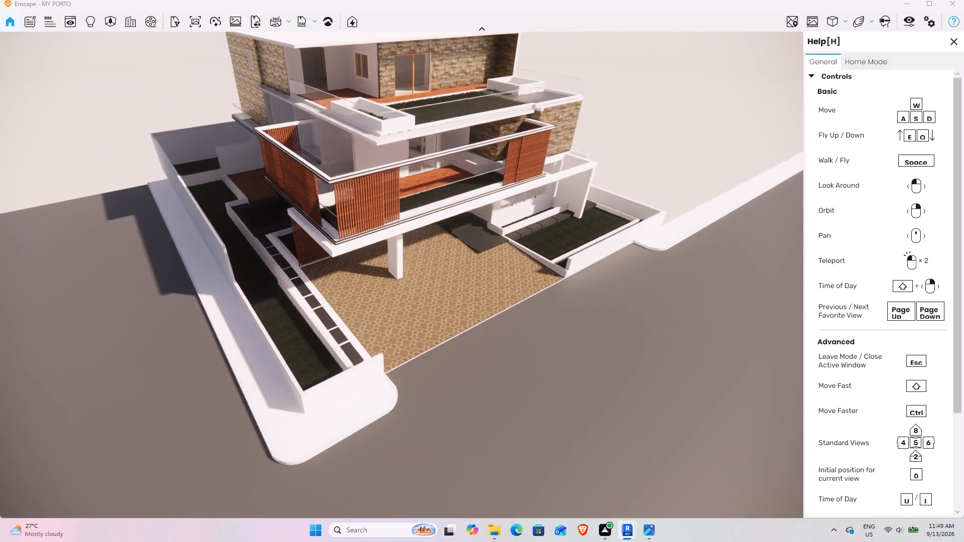
right_drag(403, 272, 401, 274)
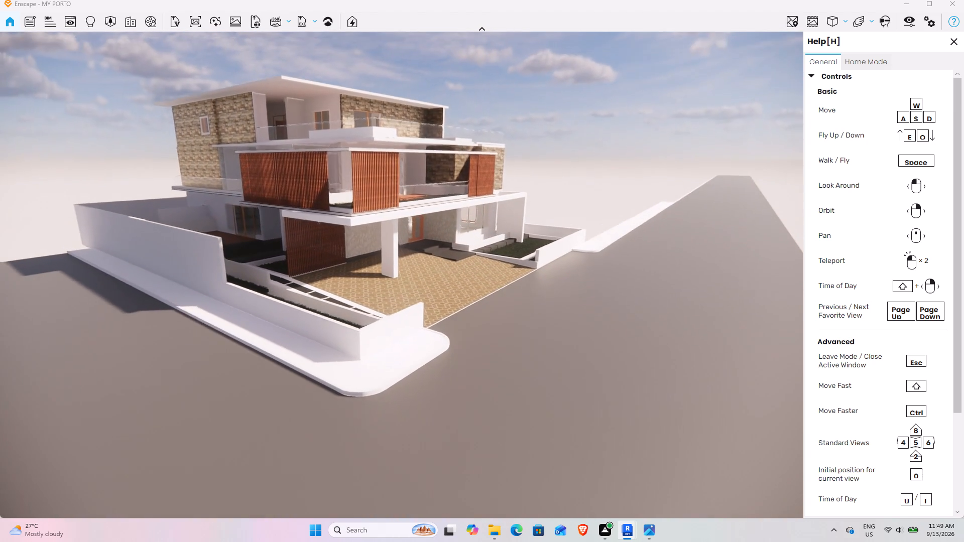
right_drag(401, 274, 402, 275)
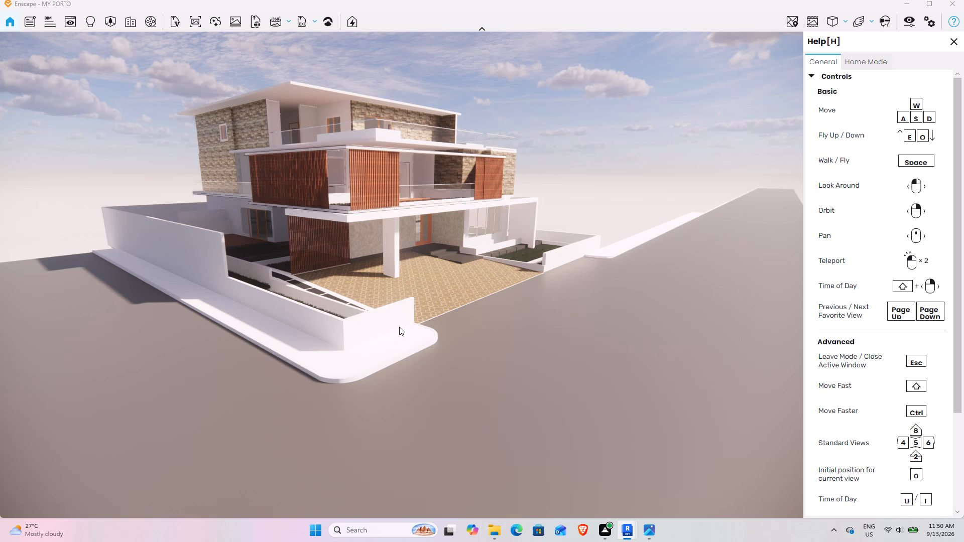
scroll(356, 250, up, 3)
scroll(391, 273, down, 4)
shift+middle_drag(405, 290, 402, 275)
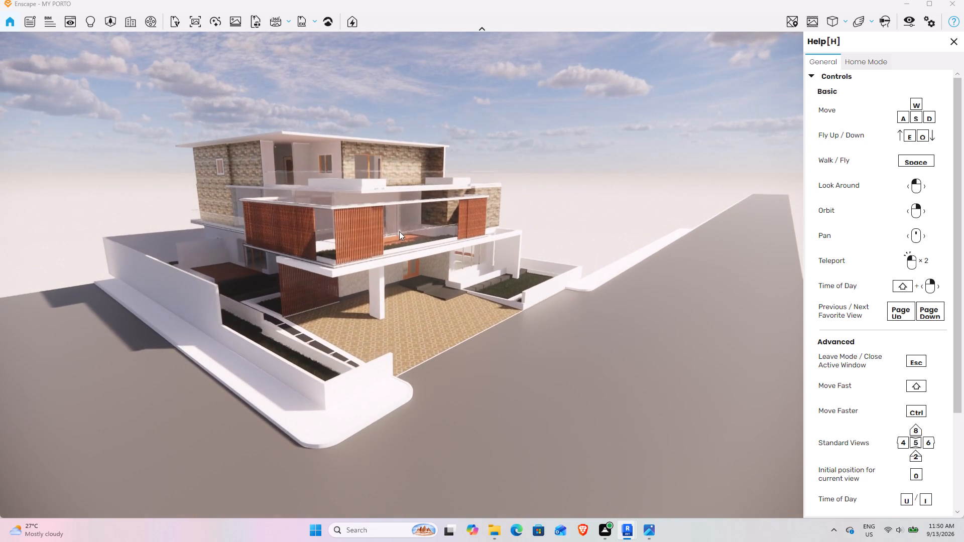
scroll(438, 251, down, 2)
shift+middle_drag(425, 258, 402, 275)
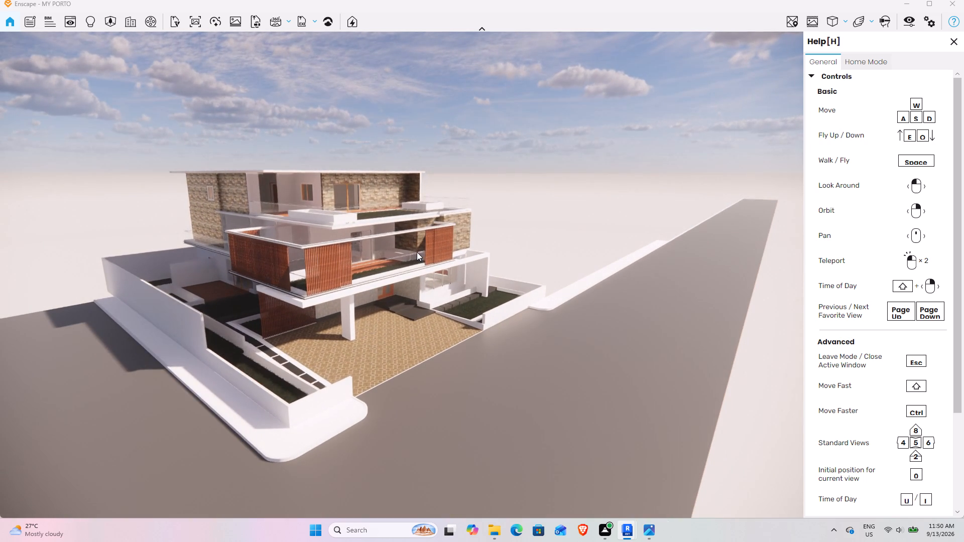
Move inside the house and examine the ground-floor room openings, patterned feature wall and large-windowed room with its wall-mounted counter.
shift+middle_drag(270, 239, 402, 275)
shift+scroll(233, 194, up, 4)
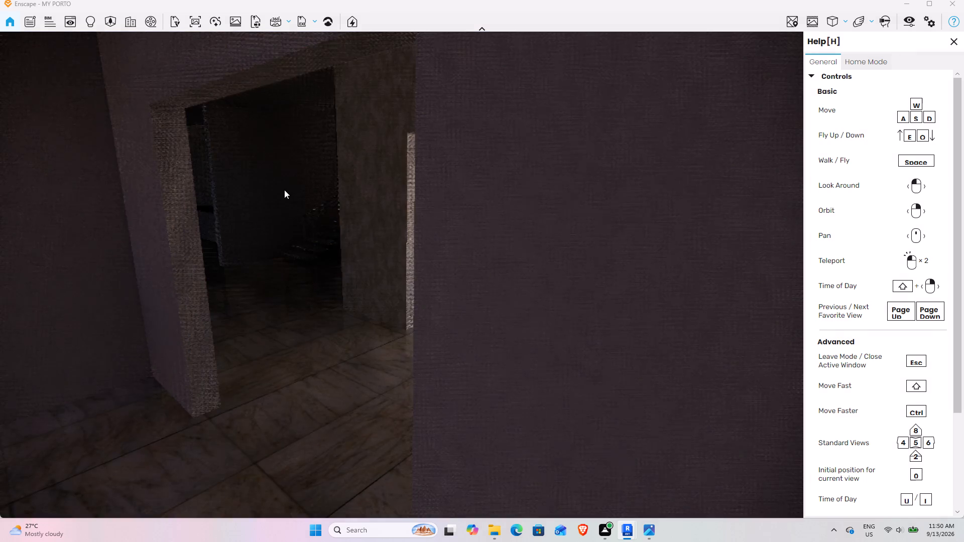
right_drag(290, 262, 290, 262)
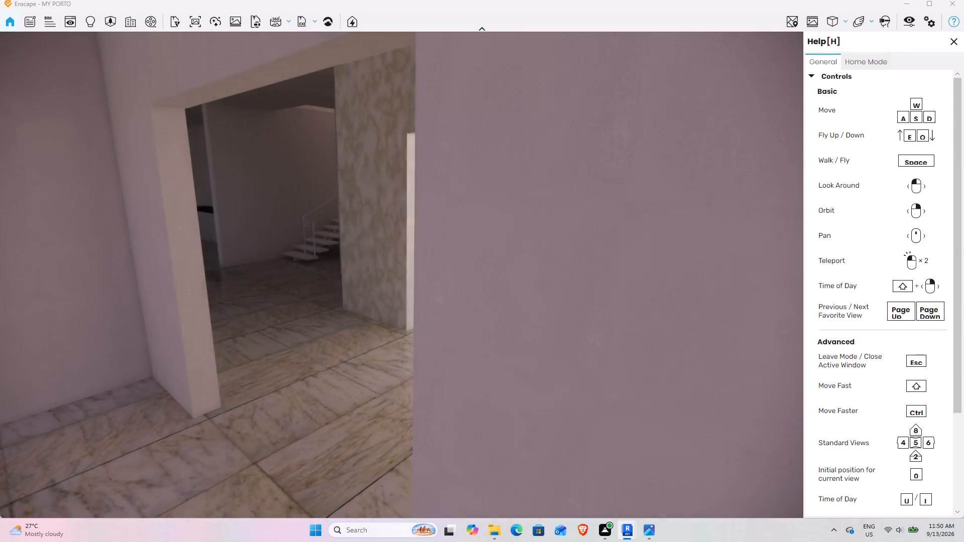
right_drag(290, 262, 402, 275)
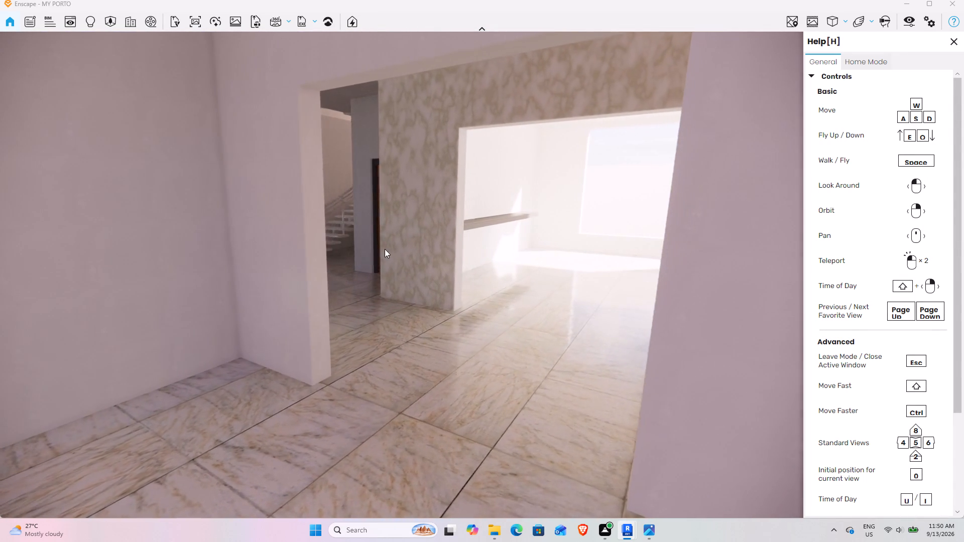
drag(394, 251, 401, 276)
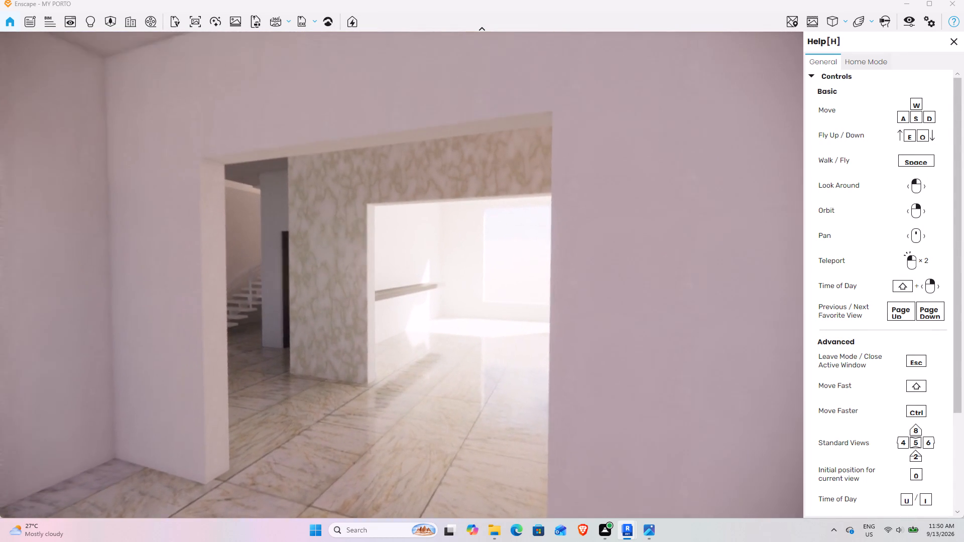
drag(401, 276, 402, 275)
scroll(383, 248, up, 2)
right_drag(378, 248, 401, 275)
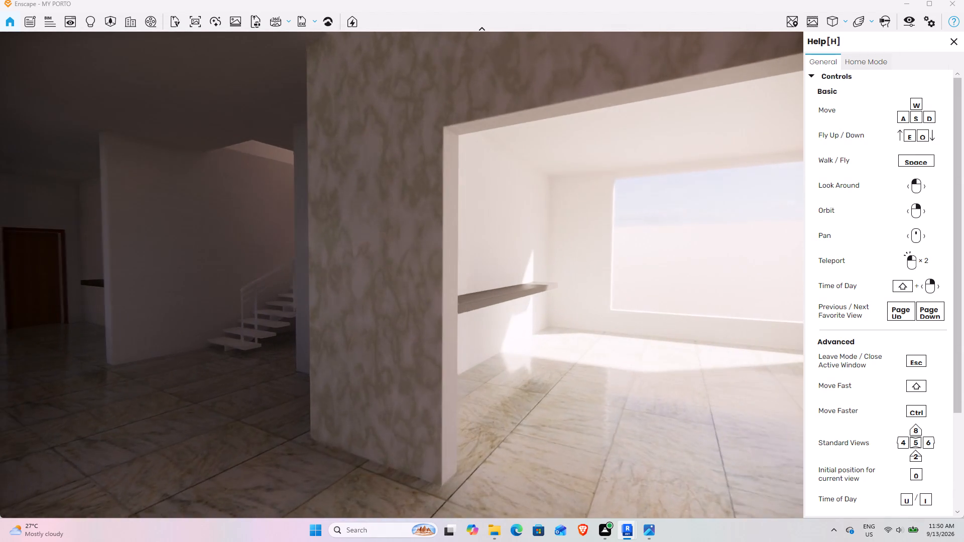
right_drag(401, 275, 403, 275)
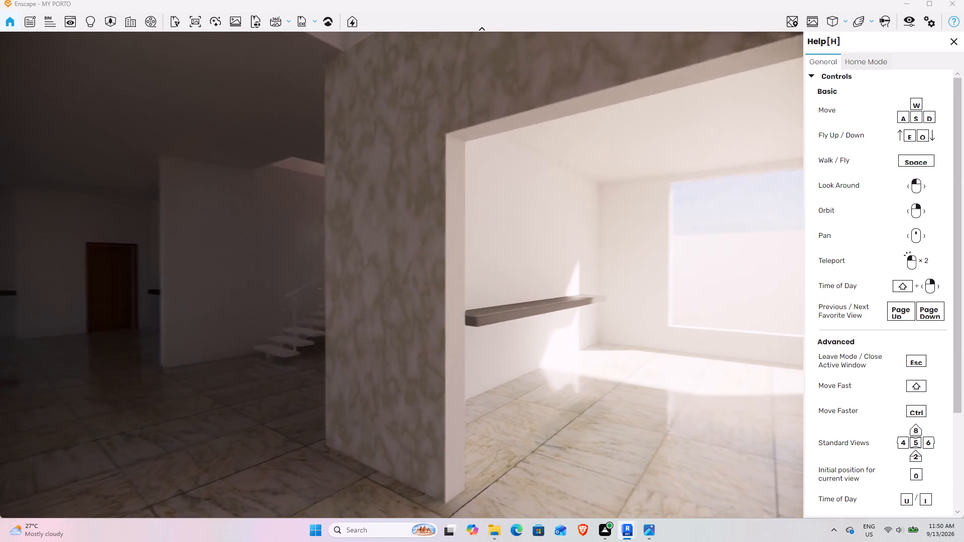
right_drag(403, 275, 401, 275)
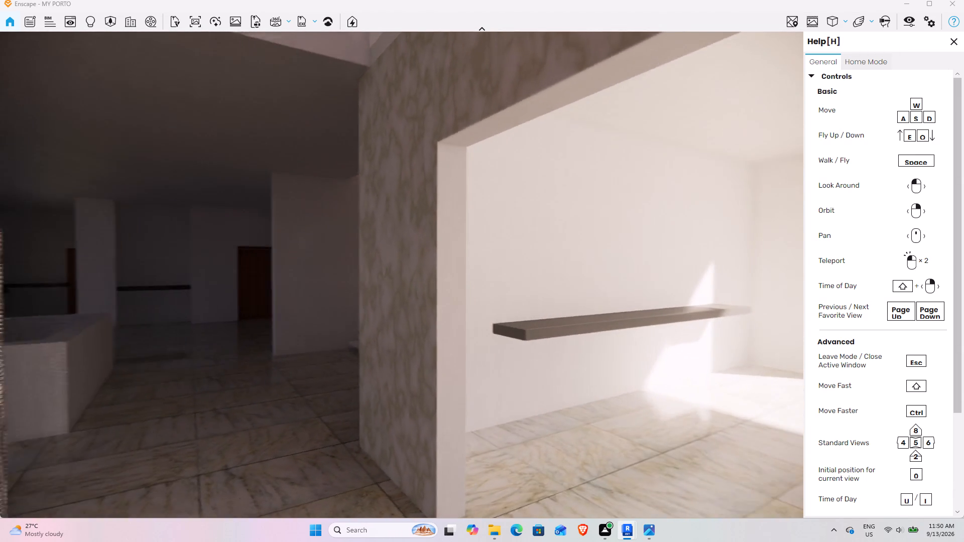
right_drag(401, 275, 402, 275)
scroll(226, 232, up, 2)
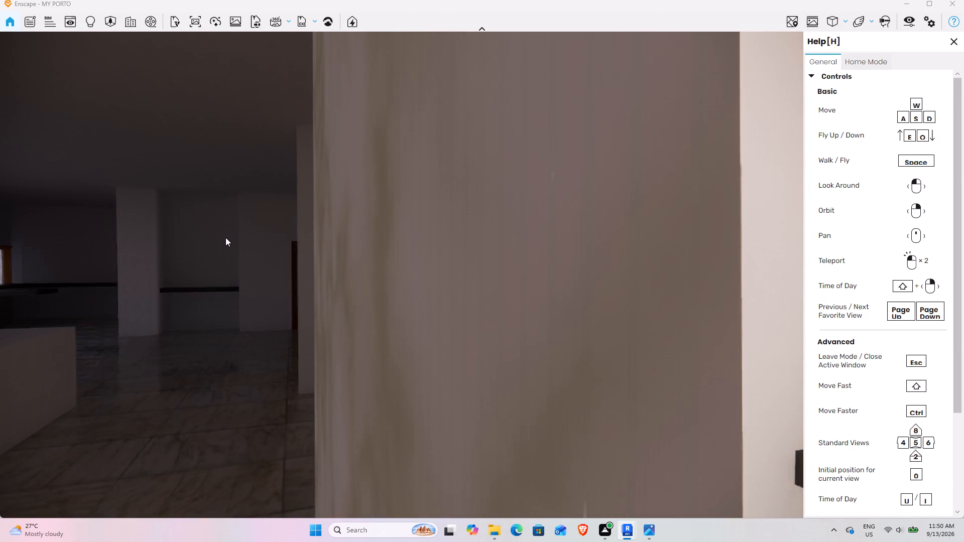
right_drag(225, 238, 401, 275)
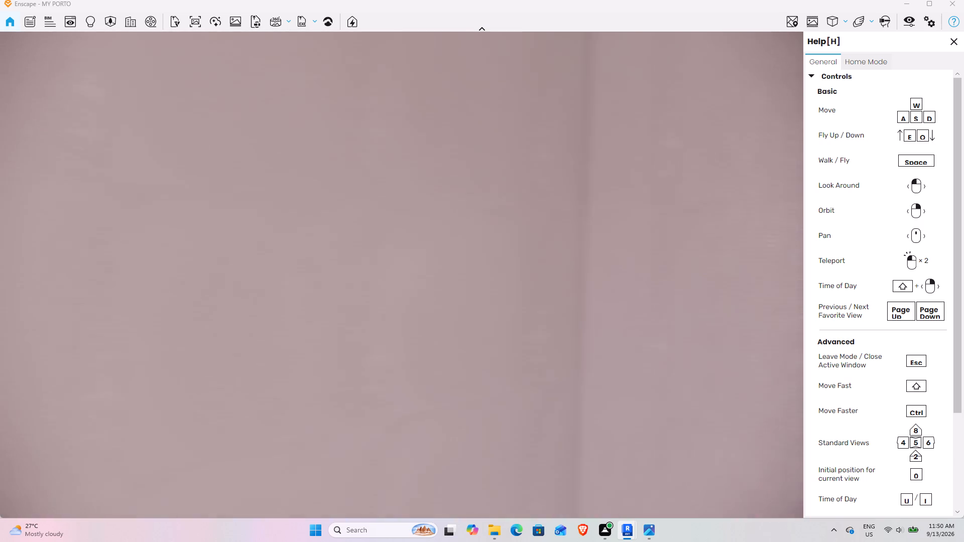
right_drag(401, 275, 402, 275)
Examine the ground-floor hall around the indoor planter box, dark counters, wooden door and marble floor.
drag(221, 238, 401, 275)
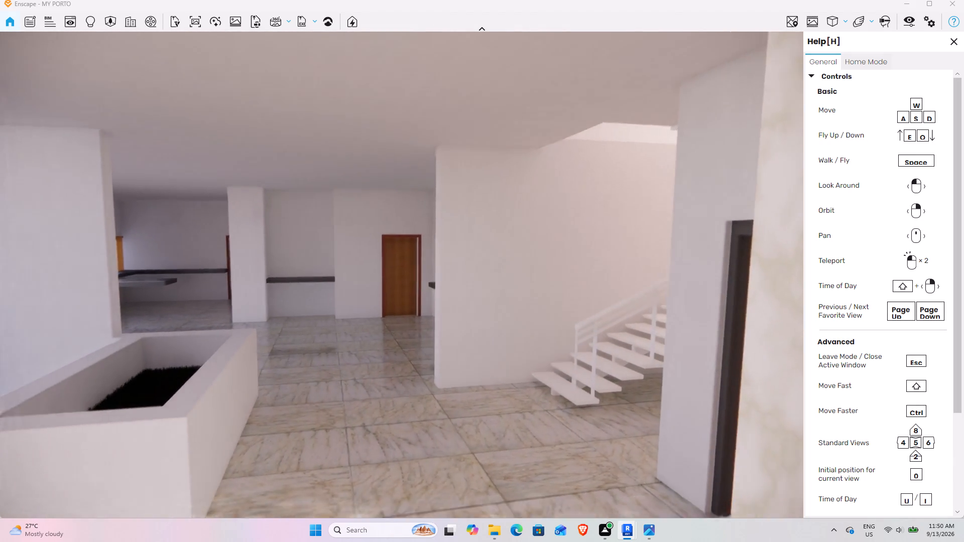
drag(401, 275, 402, 275)
right_drag(371, 238, 402, 274)
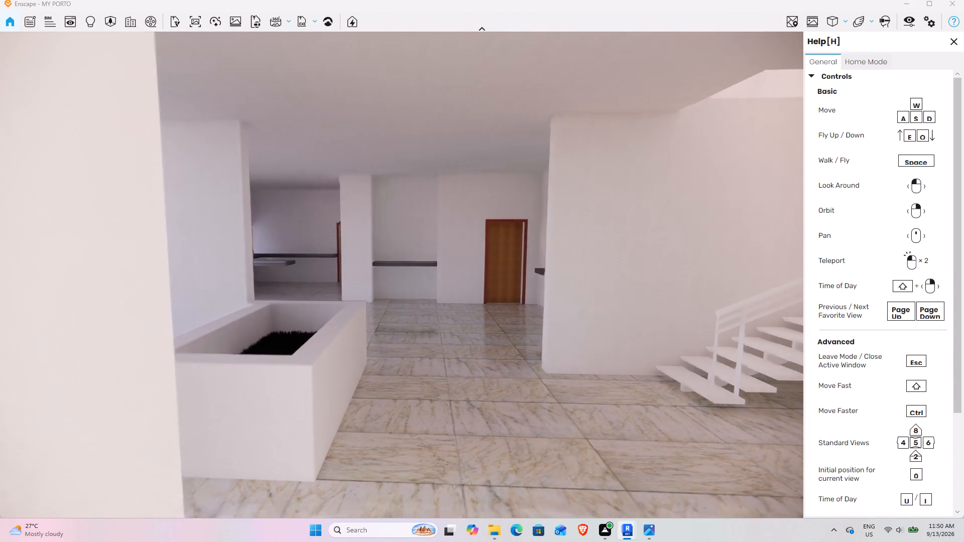
right_drag(402, 274, 402, 275)
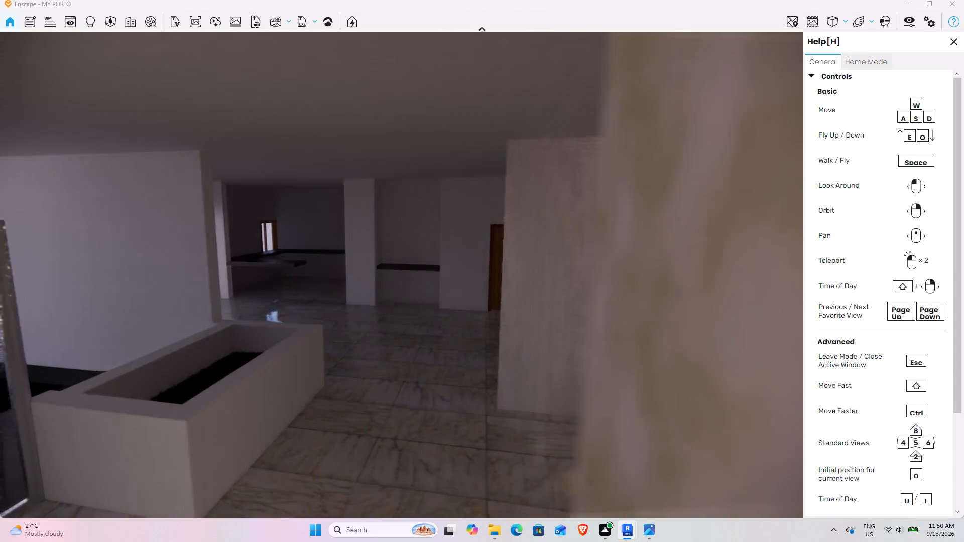
right_drag(402, 275, 402, 275)
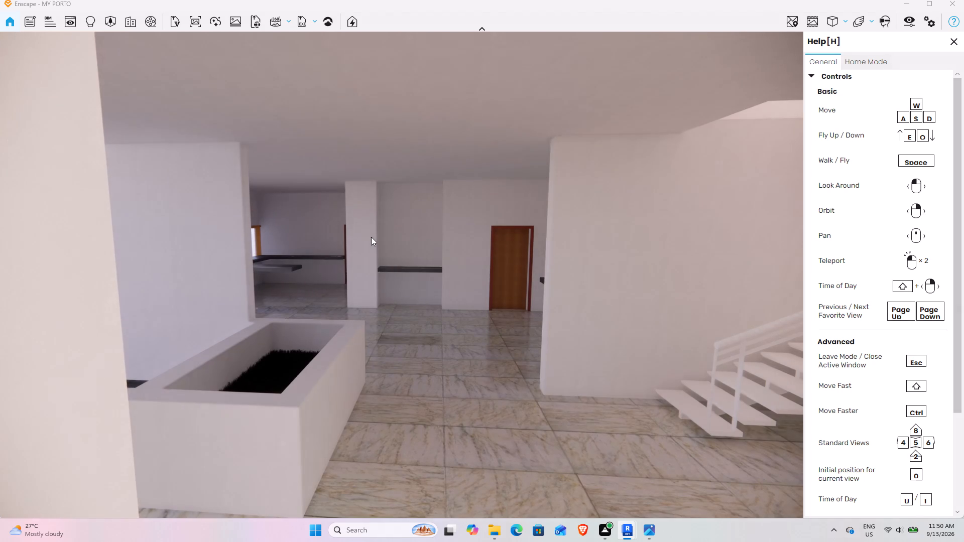
key(Up)
key(Right)
key(Left)
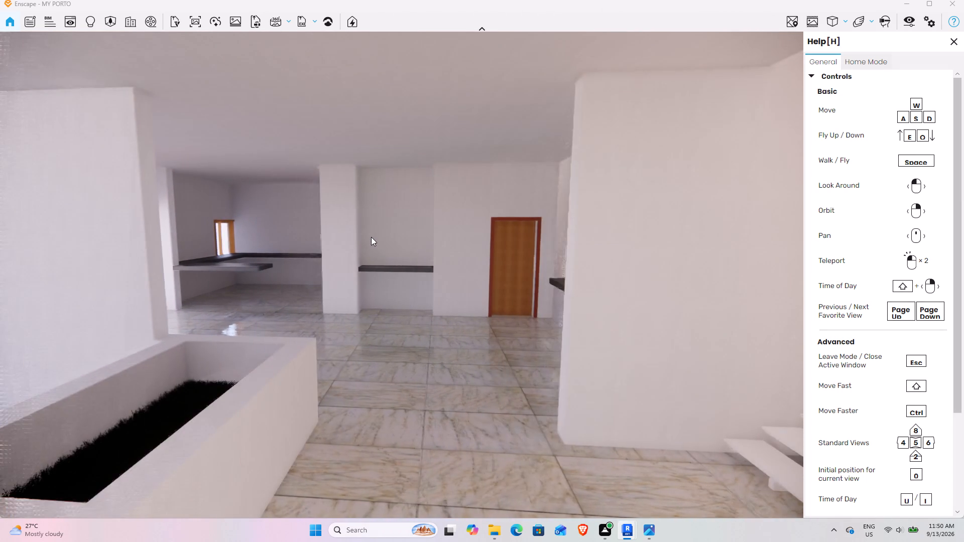
key(Up)
key(Left)
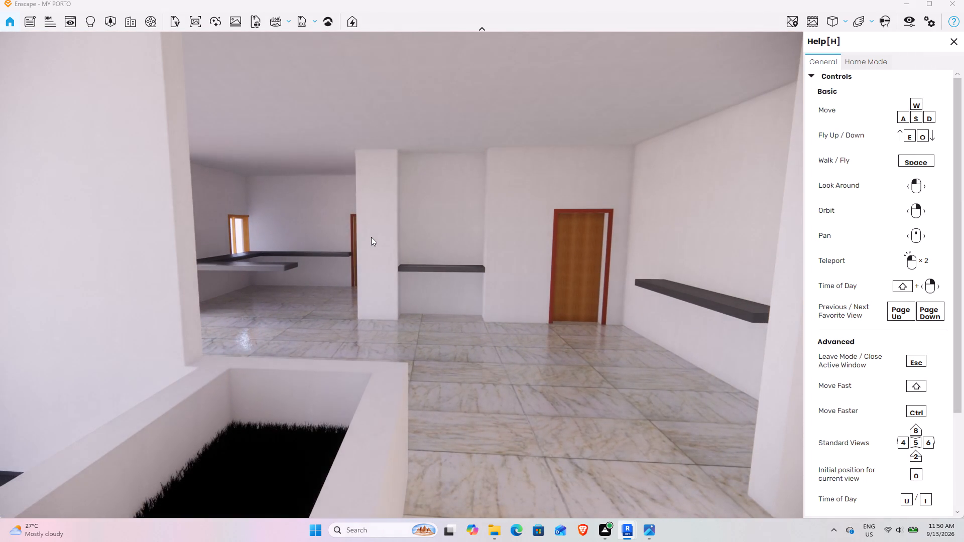
text(da)
key(Right)
key(Up)
key(Down)
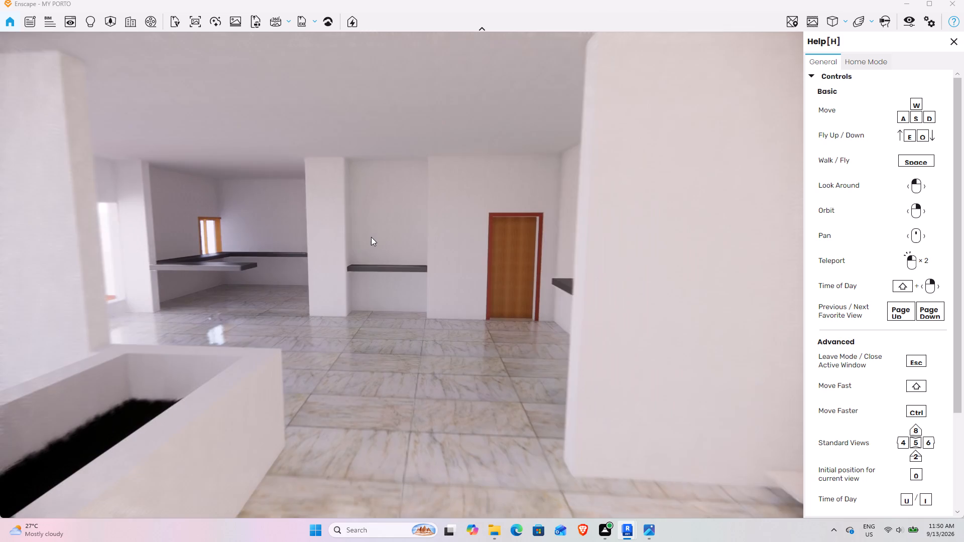
key(Left)
key(Right)
key(Up)
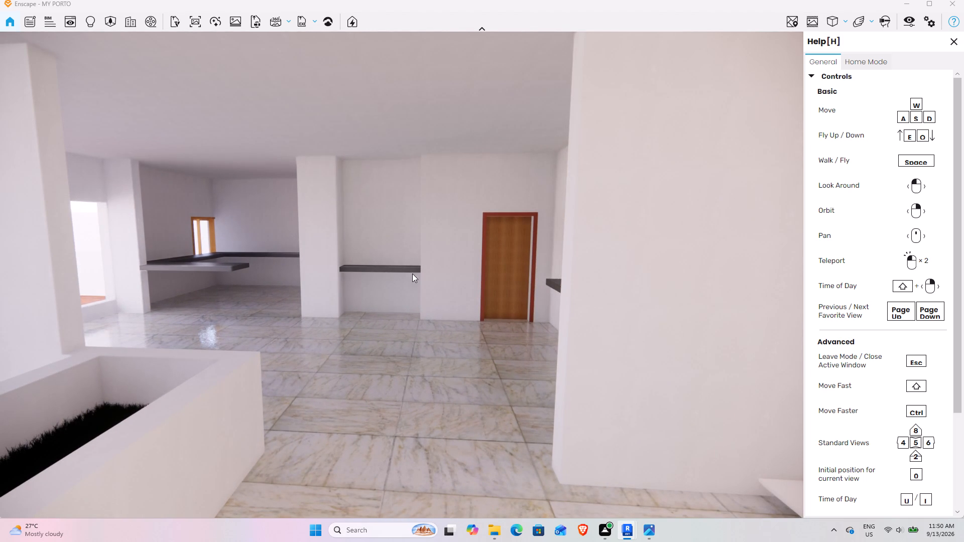
key(d)
Walk to the open-tread staircase and go up its first flight to inspect the stairwell, railing and landing window.
drag(438, 283, 400, 274)
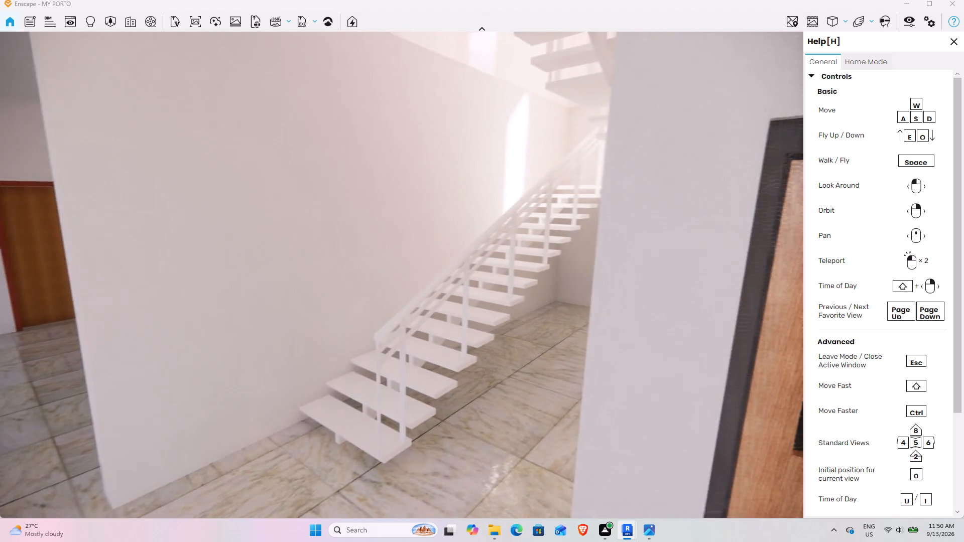
drag(400, 274, 402, 275)
key(w)
key(w)
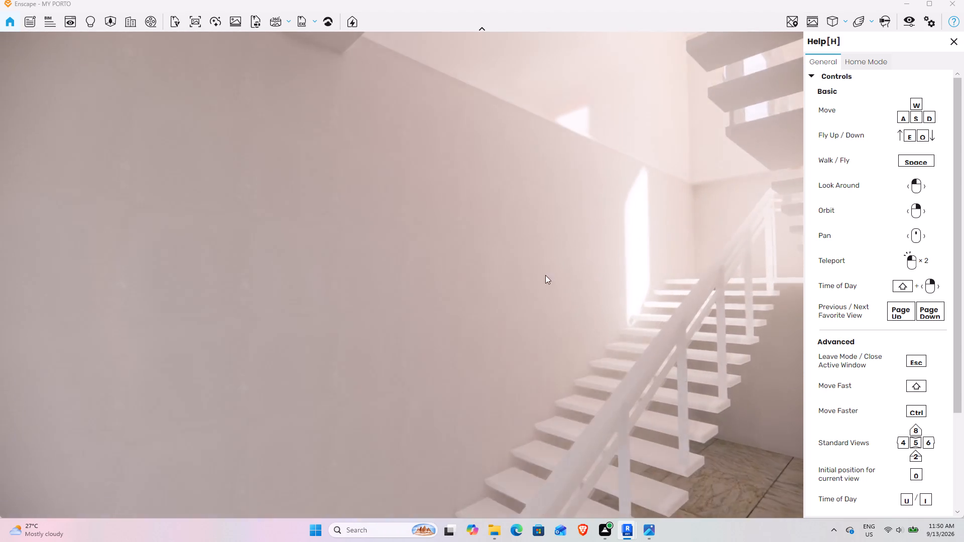
drag(547, 275, 402, 275)
key(w)
drag(543, 243, 402, 275)
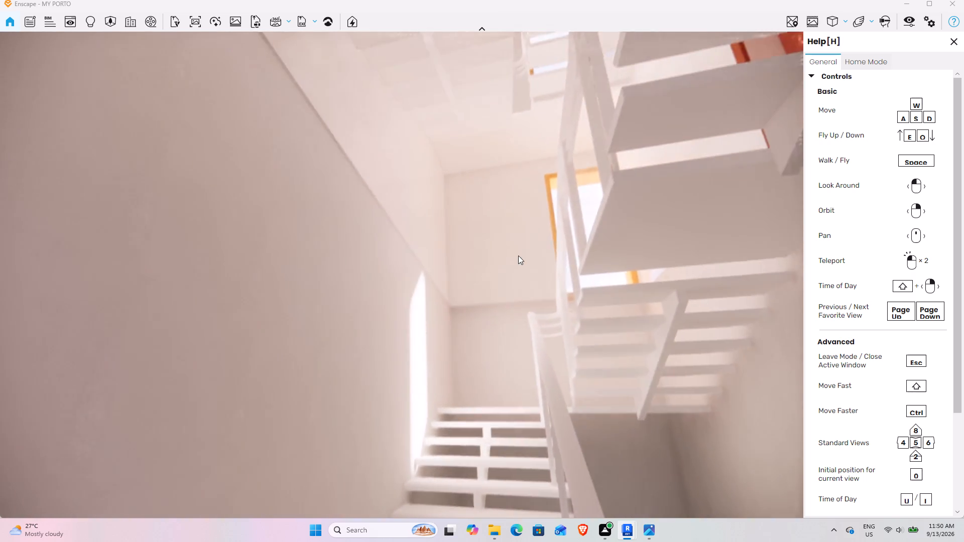
key(w)
key(w)
drag(538, 291, 402, 275)
key(w)
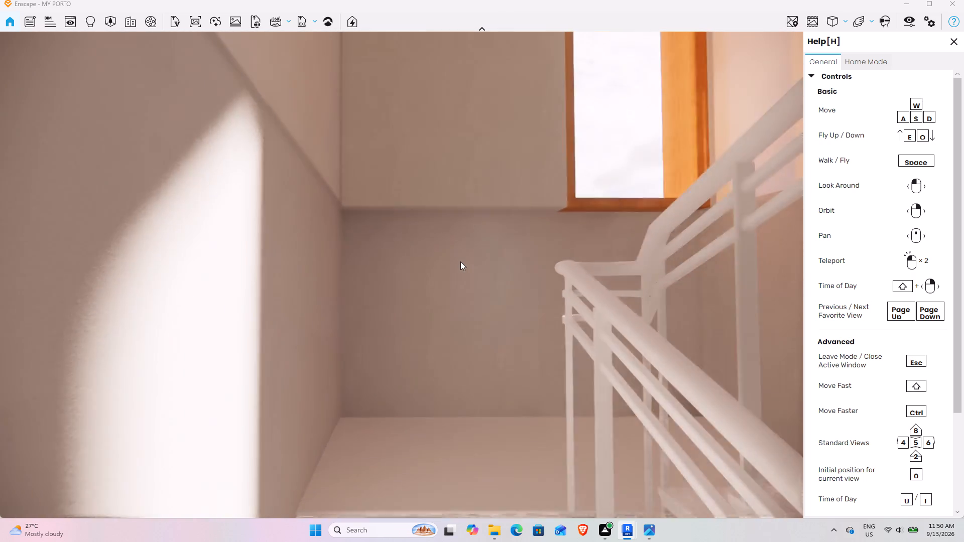
drag(460, 261, 402, 275)
key(w)
drag(455, 255, 403, 277)
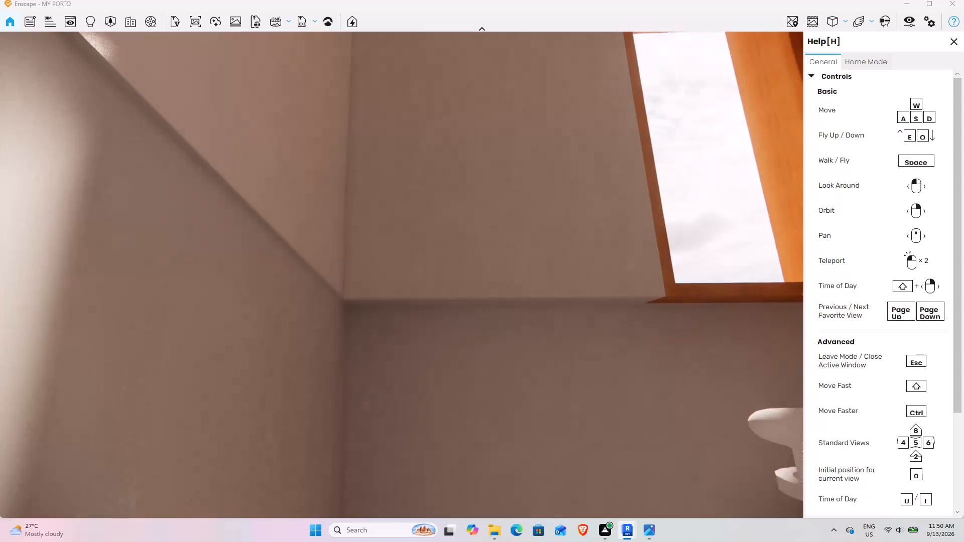
drag(403, 277, 402, 275)
key(w)
drag(488, 279, 404, 275)
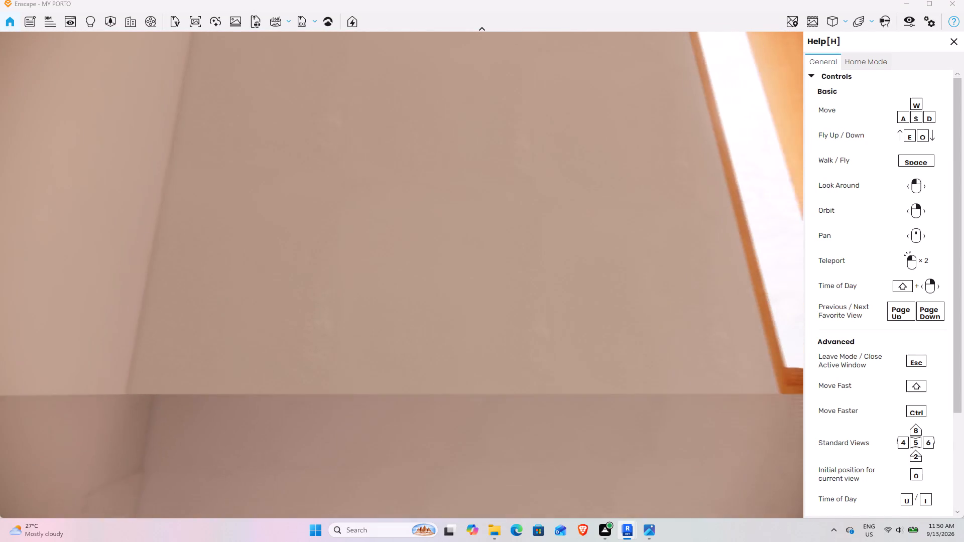
drag(404, 275, 402, 275)
key(w)
drag(491, 281, 403, 275)
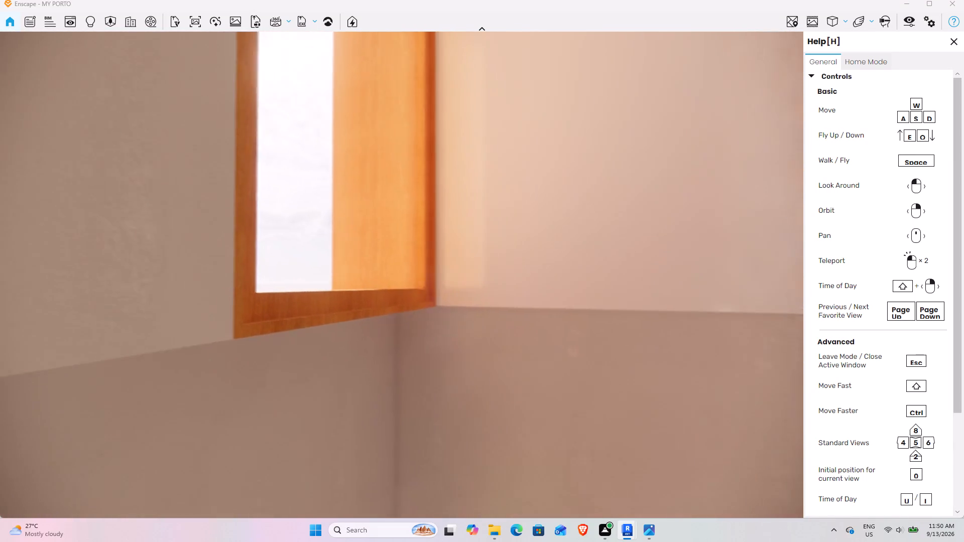
Turn at the stair landing and go up the second flight towards the upper floor, inspecting the treads and railings.
drag(403, 275, 402, 275)
drag(406, 313, 402, 275)
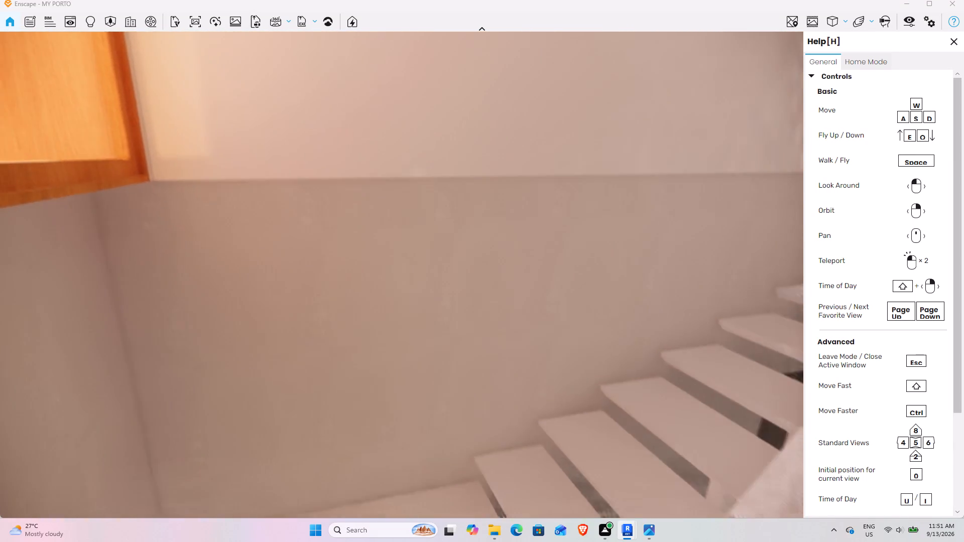
drag(402, 275, 402, 275)
key(w)
drag(394, 307, 403, 275)
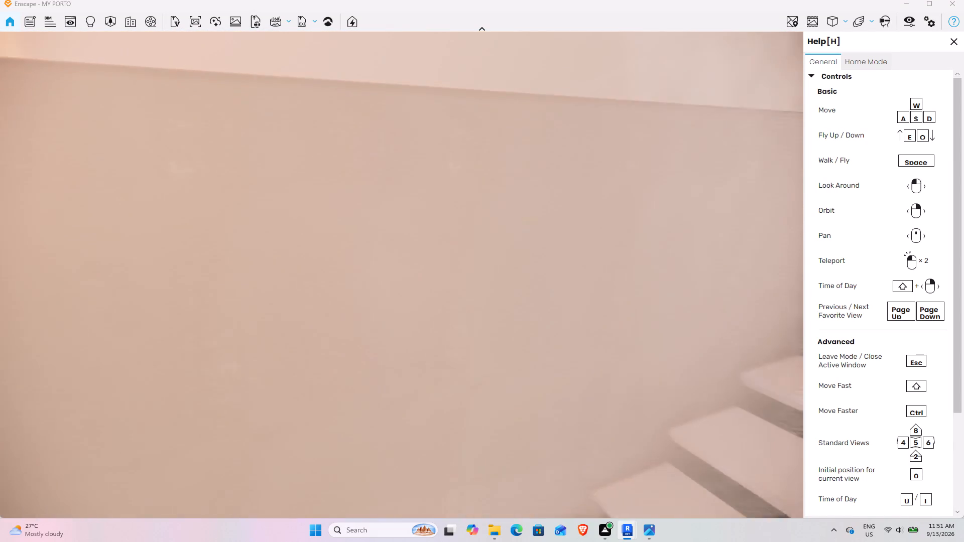
drag(403, 275, 402, 275)
key(w)
drag(599, 217, 400, 275)
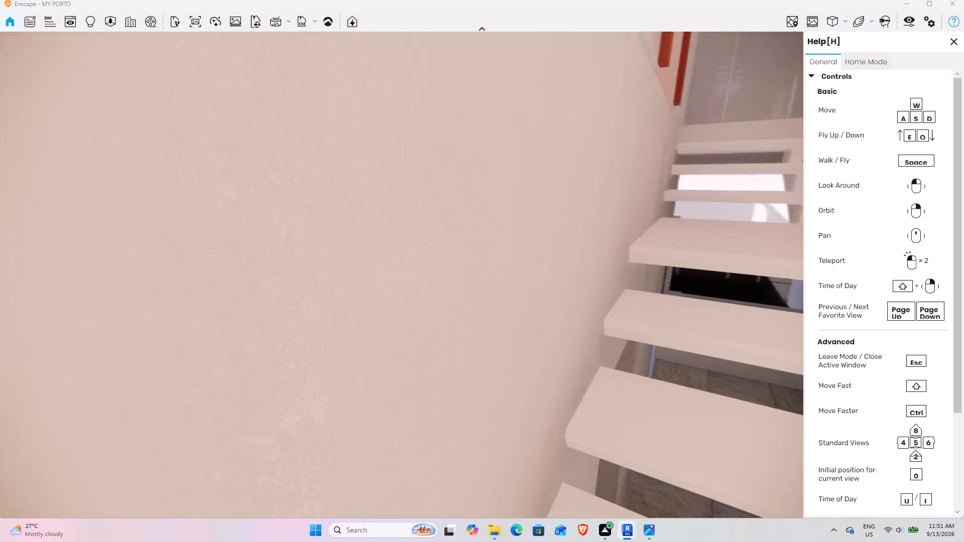
drag(400, 275, 402, 275)
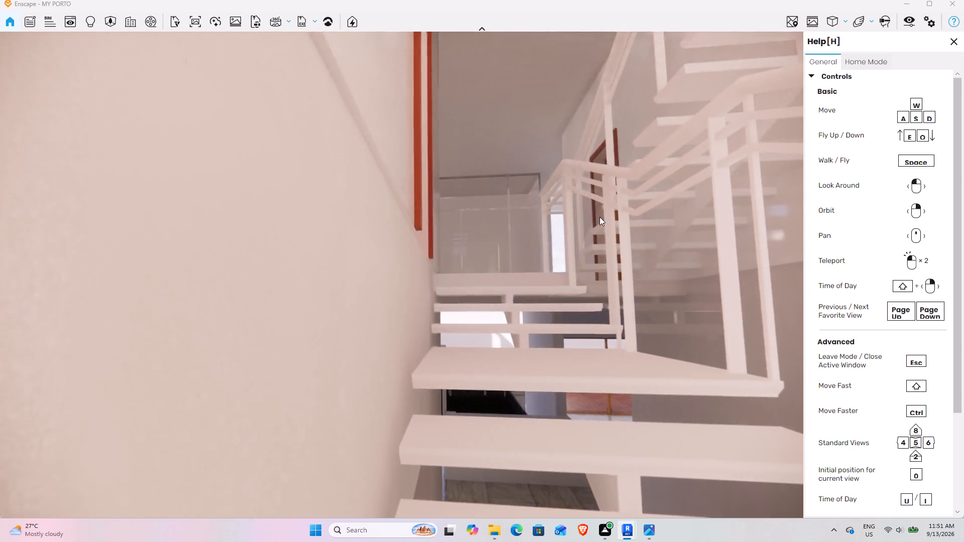
key(w)
drag(581, 217, 402, 275)
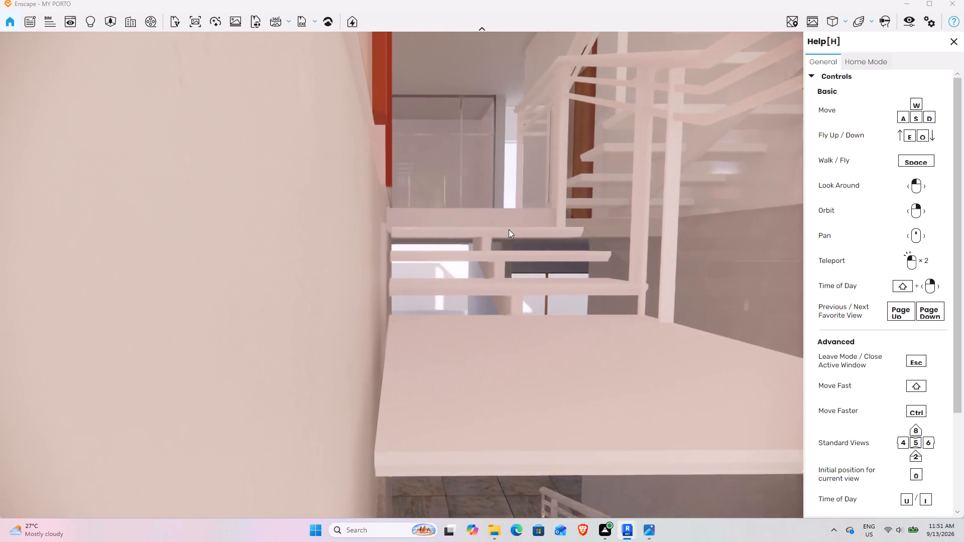
key(w)
drag(462, 228, 401, 274)
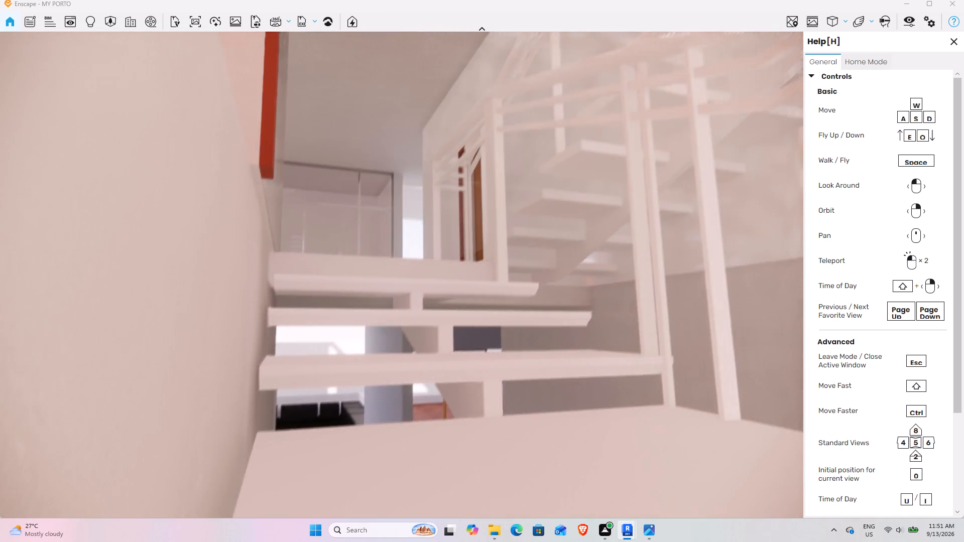
drag(401, 274, 402, 275)
key(w)
drag(393, 238, 402, 275)
drag(396, 174, 402, 273)
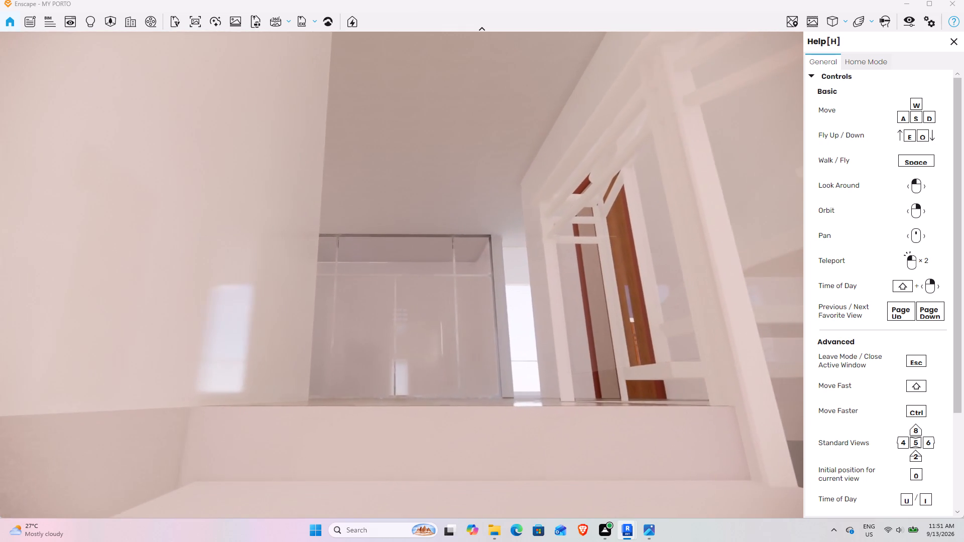
Walk off the top of the stair flight onto the upper floor and examine the void railing, glass partition and marble floor.
drag(402, 273, 402, 275)
key(w)
key(w)
drag(392, 238, 402, 276)
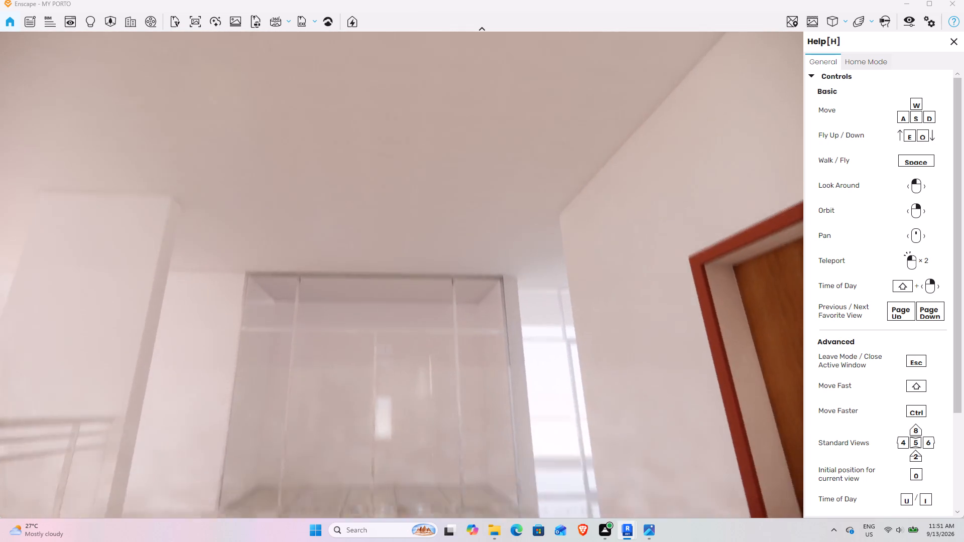
drag(402, 276, 402, 275)
drag(387, 238, 402, 275)
key(w)
drag(385, 237, 401, 275)
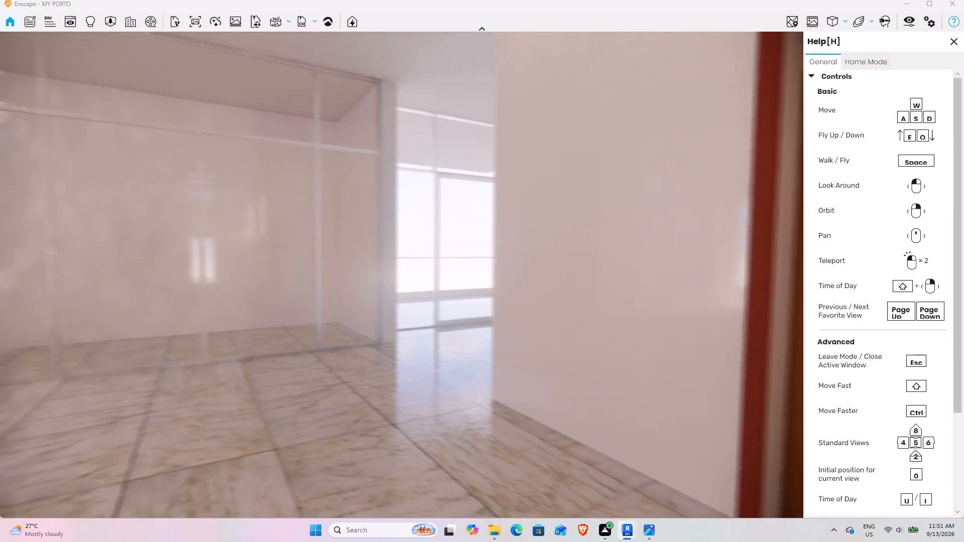
drag(401, 275, 402, 276)
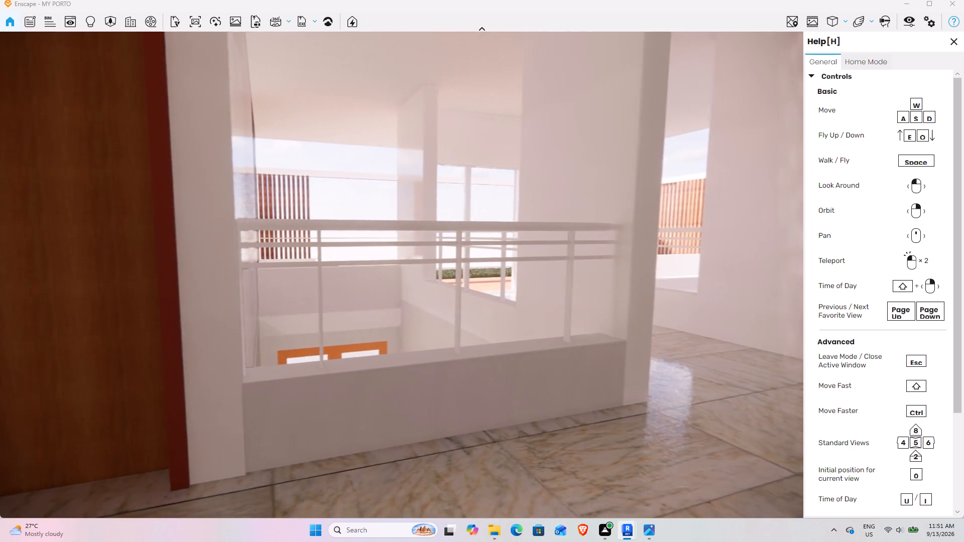
drag(402, 276, 402, 275)
key(w)
drag(379, 234, 379, 234)
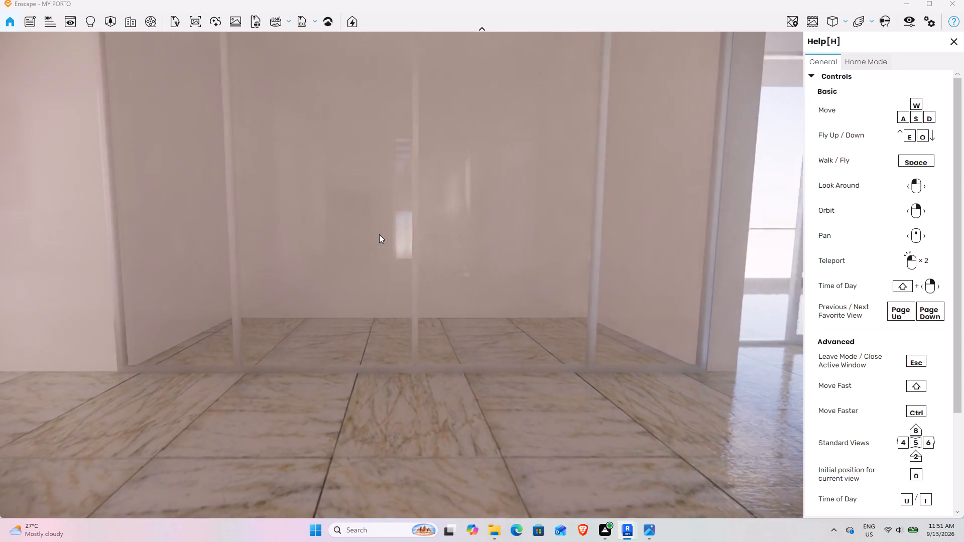
Move past the glass partition and examine the glazed balcony frontage beside the wooden door.
drag(379, 234, 402, 275)
key(w)
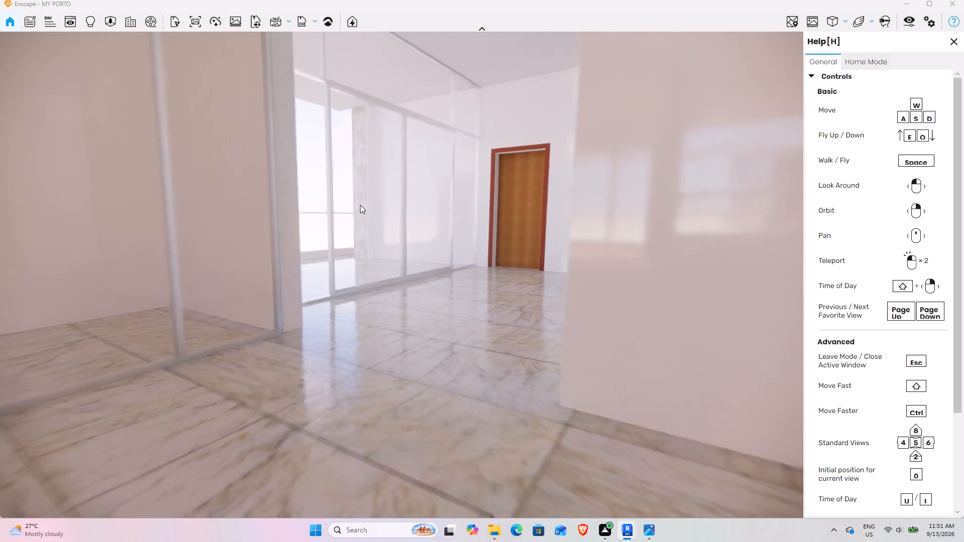
drag(359, 203, 402, 275)
key(w)
drag(425, 276, 405, 275)
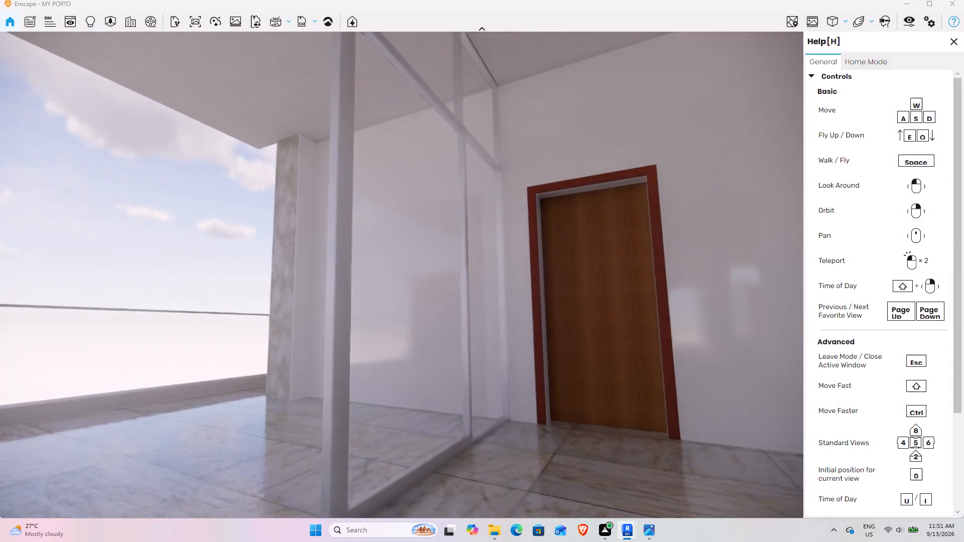
drag(405, 275, 401, 275)
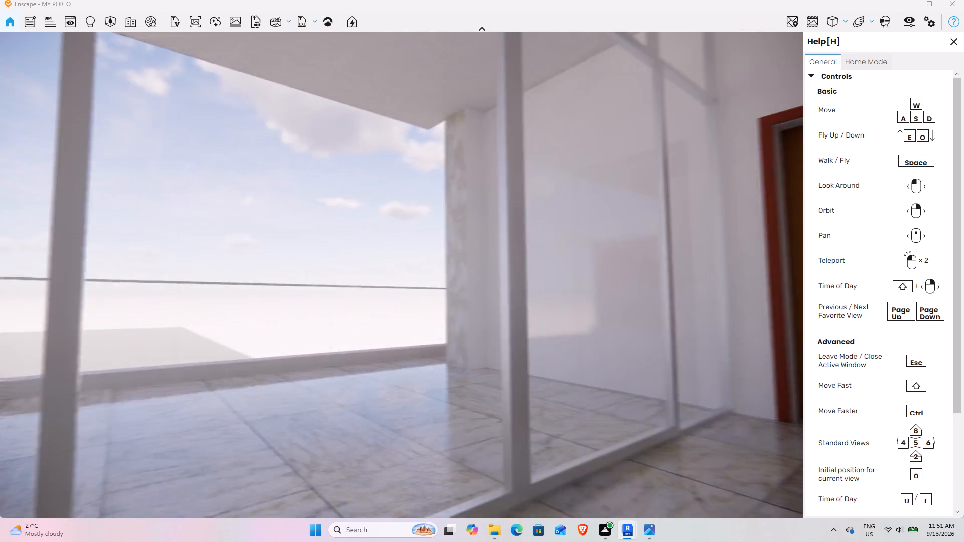
drag(401, 275, 402, 275)
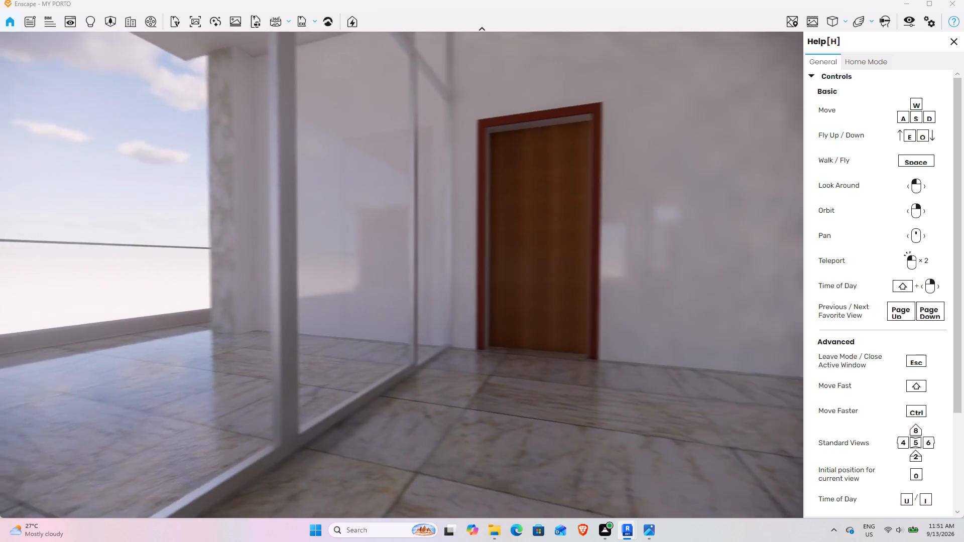
Walk into the room beyond the wooden door and examine its timber-framed window, plain walls and marble floor.
drag(402, 275, 402, 275)
key(w)
key(w)
key(w)
key(w)
key(w)
key(w)
key(w)
key(w)
key(w)
key(w)
key(w)
key(w)
key(w)
key(w)
key(w)
key(w)
key(w)
drag(440, 255, 402, 275)
key(w)
drag(316, 235, 400, 275)
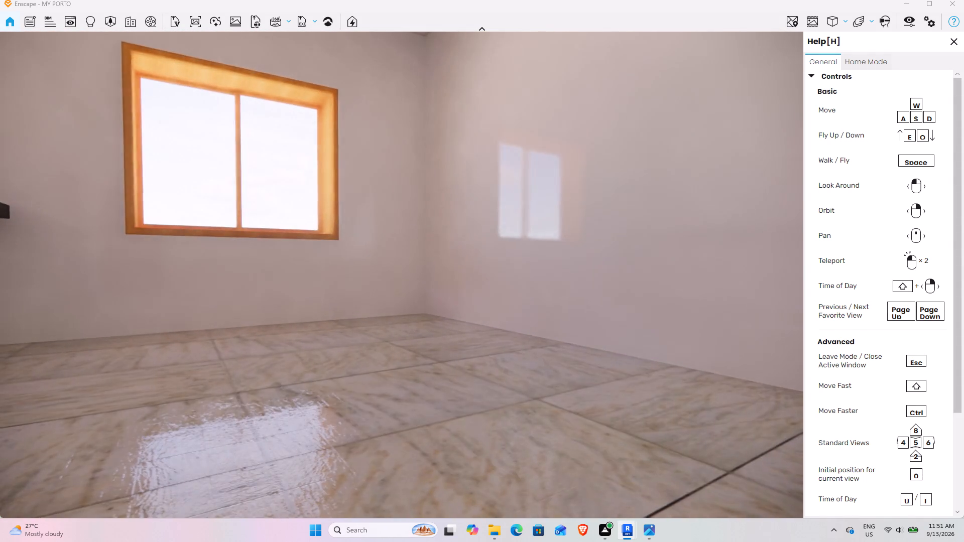
Turn around inside the room and examine its wall-mounted dark counter, red door and wooden door.
drag(400, 275, 401, 274)
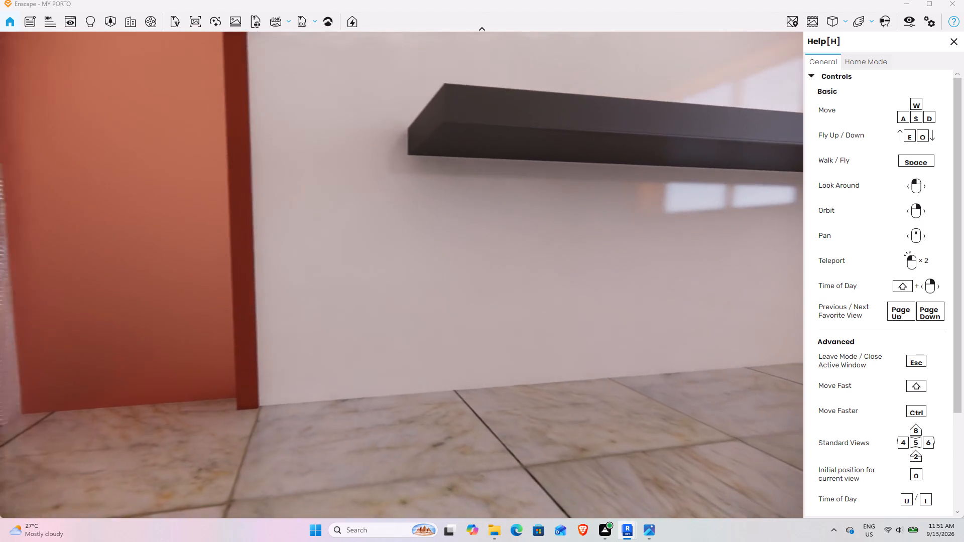
drag(401, 274, 402, 275)
key(w)
key(w)
text(ww)
scroll(344, 256, down, 4)
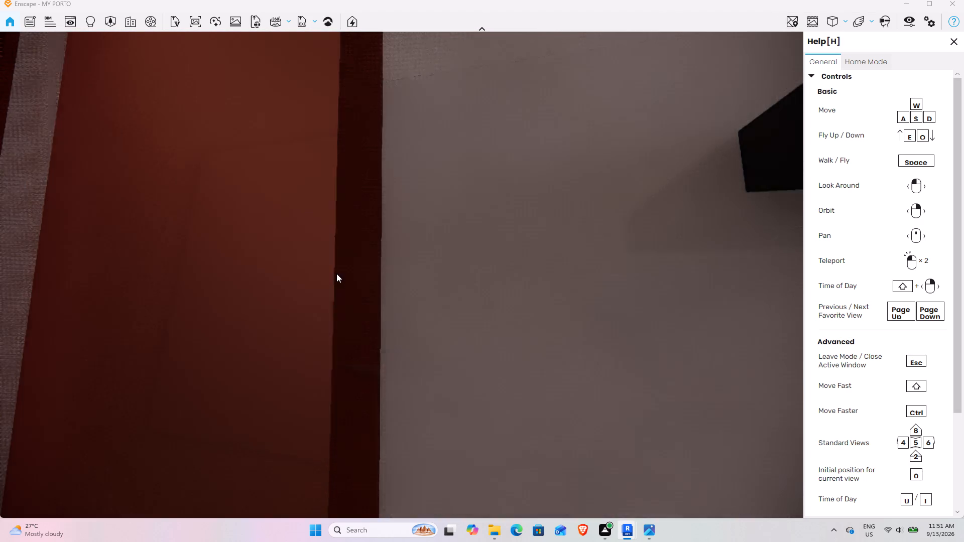
scroll(336, 274, down, 4)
scroll(335, 284, up, 2)
right_drag(308, 290, 400, 275)
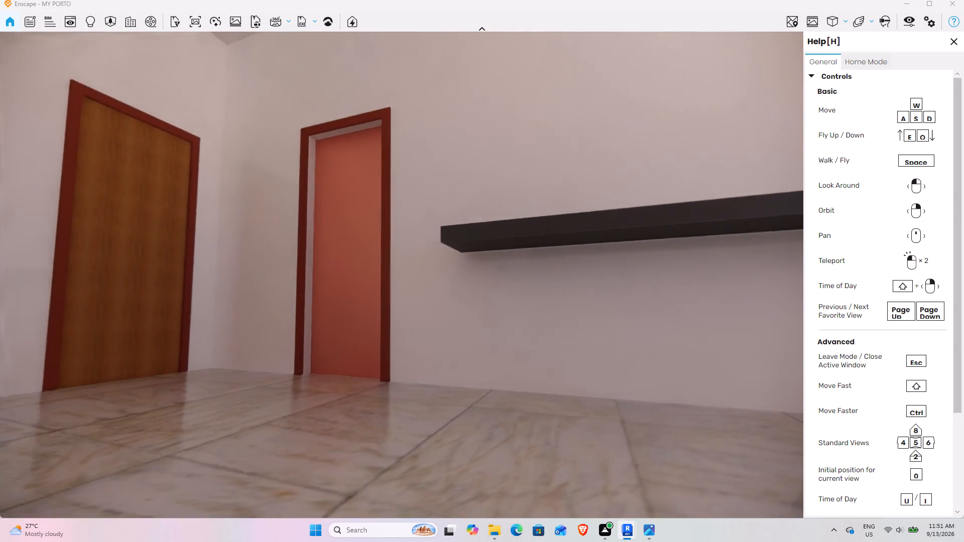
right_drag(400, 275, 402, 275)
drag(284, 286, 402, 275)
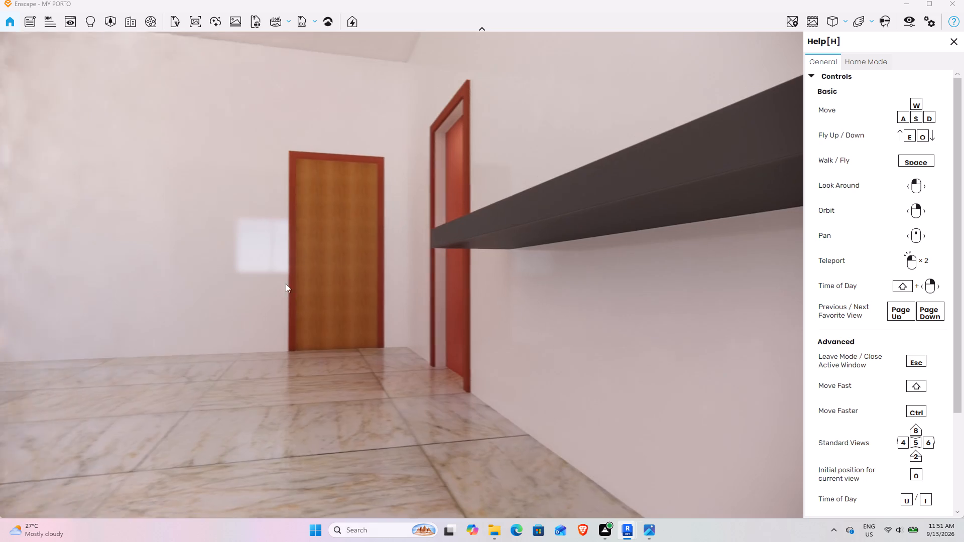
Leave the room and walk back along the glass-walled hall to inspect the stair lobby, its doors and void railing.
key(w)
drag(337, 263, 402, 275)
key(w)
key(w)
key(w)
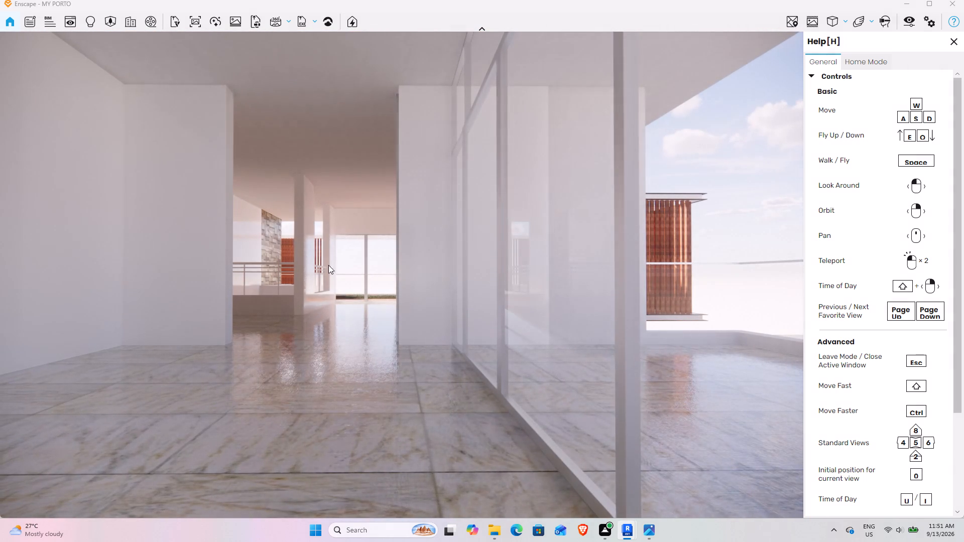
drag(281, 272, 402, 275)
key(w)
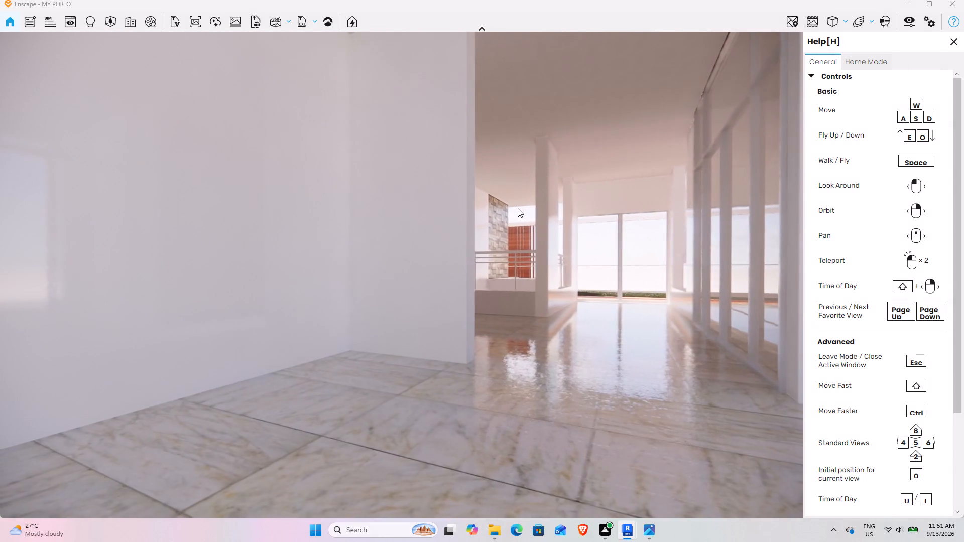
drag(519, 213, 402, 275)
key(w)
drag(447, 232, 402, 275)
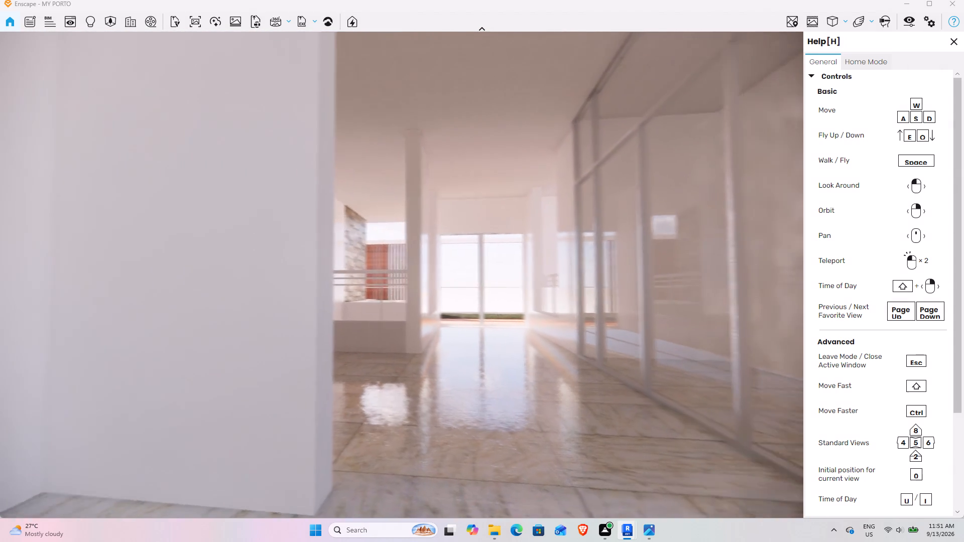
drag(402, 275, 402, 275)
key(w)
drag(408, 228, 402, 275)
key(w)
drag(405, 228, 395, 275)
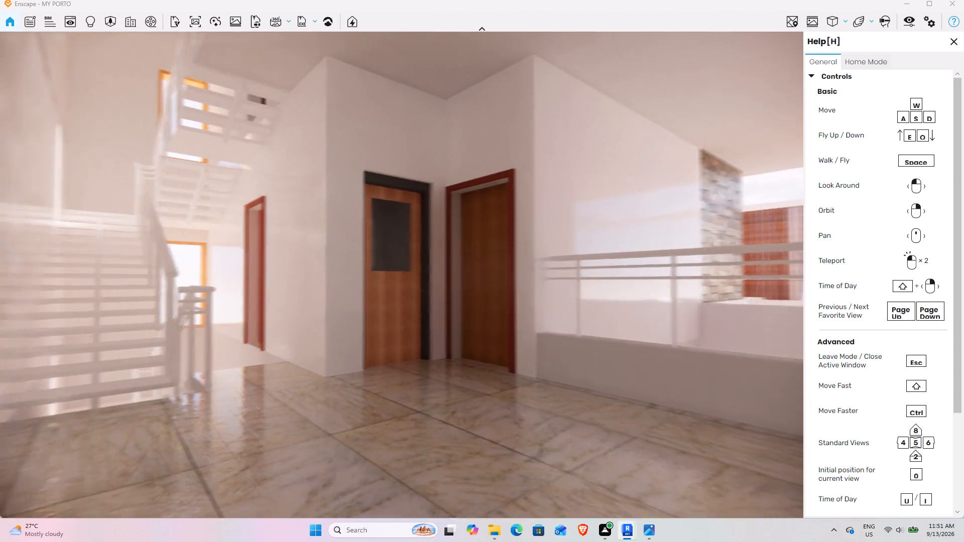
Walk to the open-tread staircase and go up its next flight, inspecting the railing, stairwell walls and landing window.
drag(395, 275, 402, 275)
key(w)
drag(401, 228, 402, 275)
text(ww)
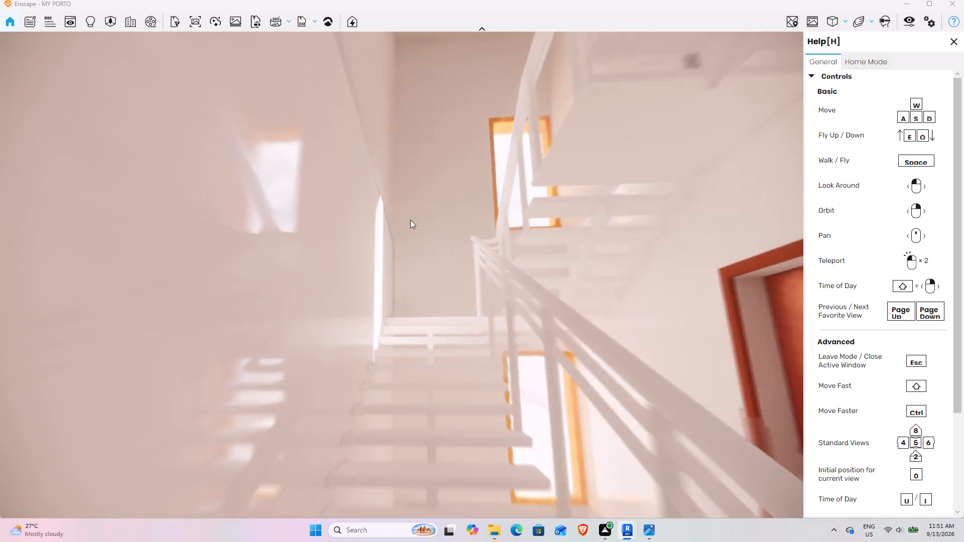
drag(411, 219, 402, 275)
key(w)
key(w)
drag(408, 237, 403, 277)
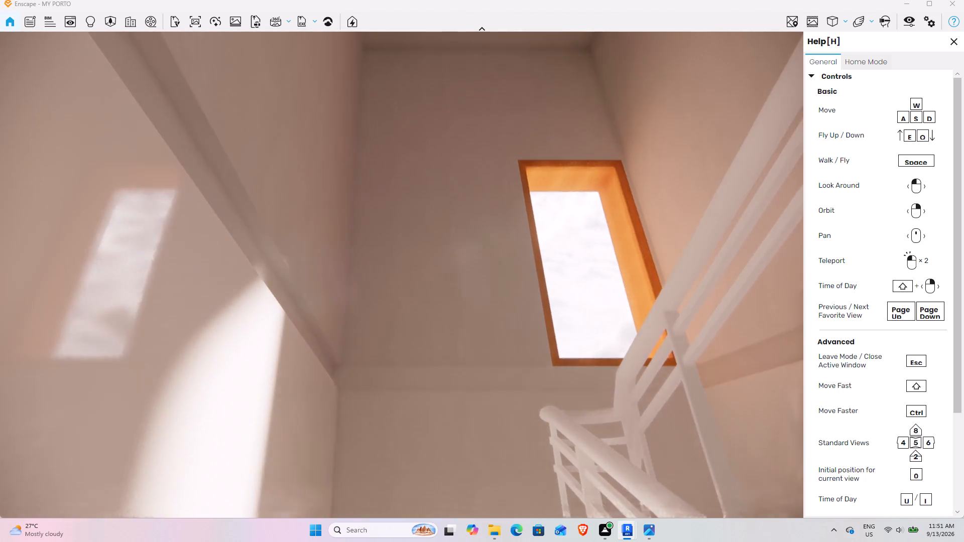
drag(403, 277, 402, 275)
key(w)
drag(406, 237, 402, 275)
key(w)
drag(402, 232, 403, 233)
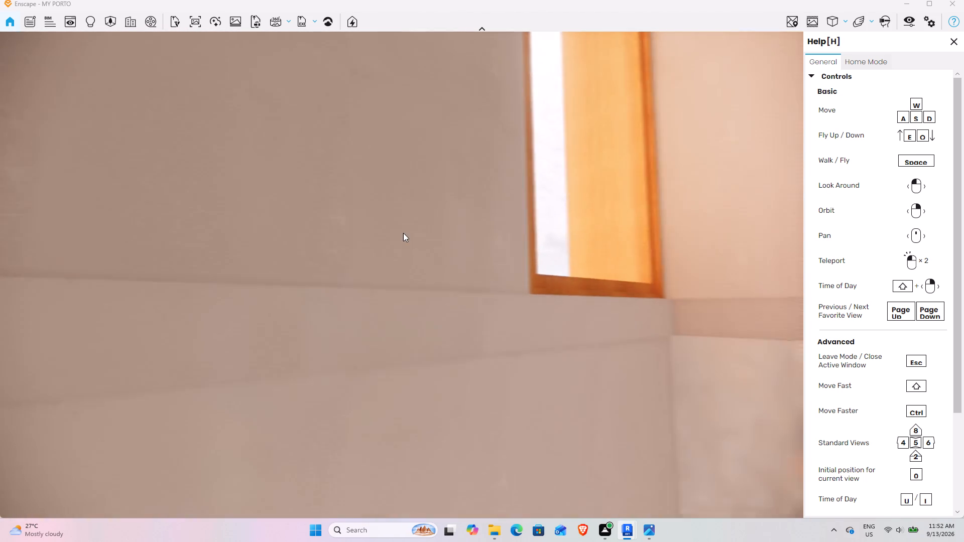
Turn at the stair landing and go up the remaining flight towards the top floor, inspecting the treads and railings.
drag(403, 233, 402, 275)
key(w)
drag(403, 233, 402, 275)
key(w)
drag(404, 233, 402, 275)
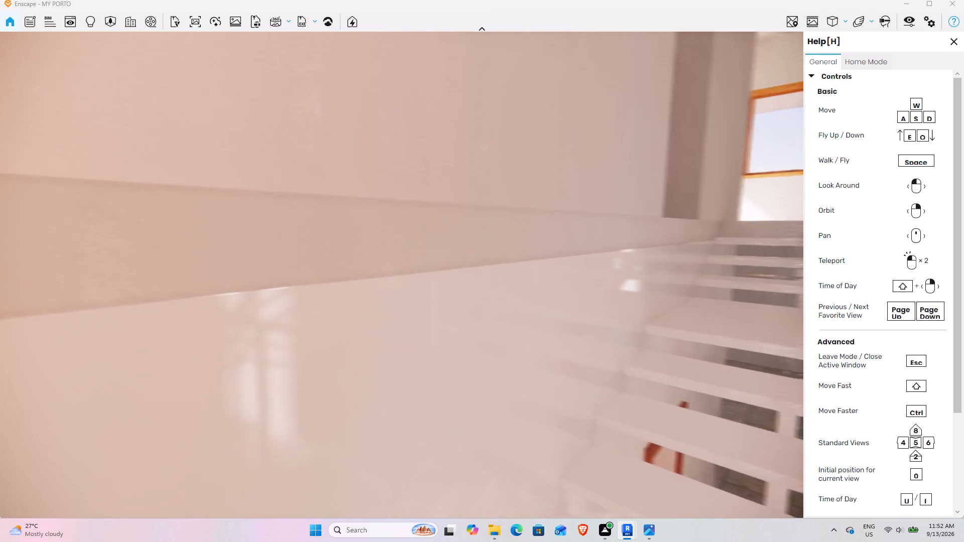
drag(402, 275, 402, 275)
key(w)
drag(410, 233, 402, 275)
key(w)
drag(400, 225, 402, 274)
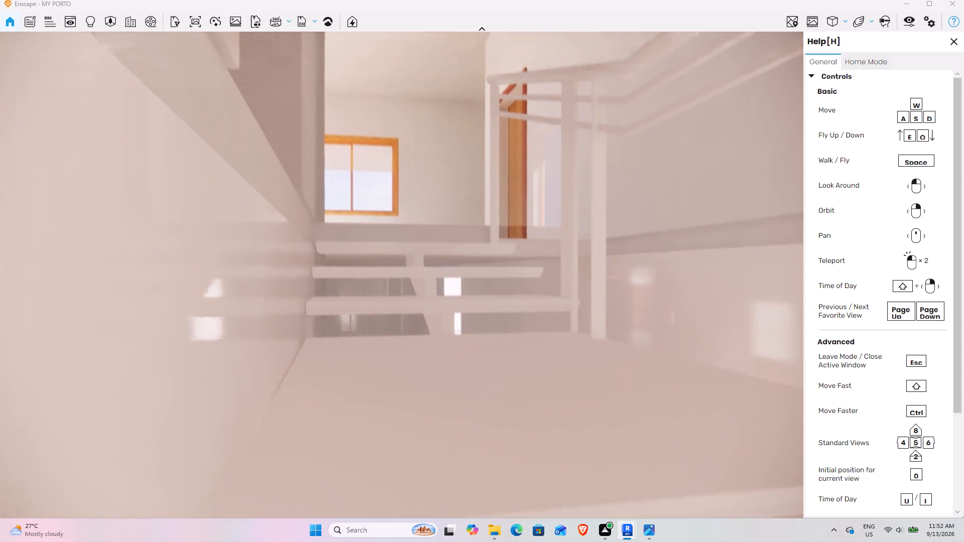
drag(402, 274, 402, 275)
key(w)
Enter the top-floor room and examine its timber-framed glass door, window and sunlit marble floor.
drag(408, 208, 402, 275)
drag(403, 199, 402, 275)
key(w)
drag(403, 198, 402, 275)
key(w)
drag(400, 198, 402, 275)
key(w)
drag(396, 200, 401, 275)
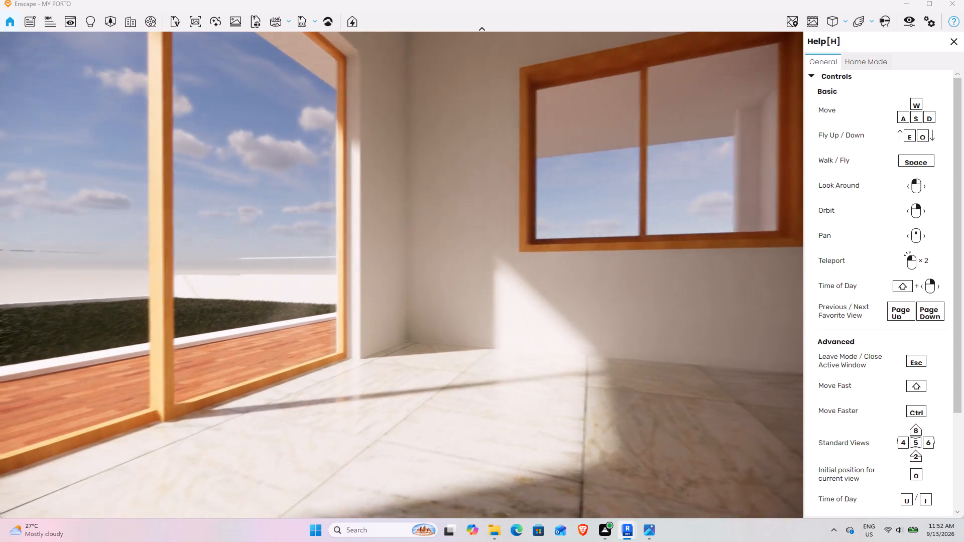
Walk out through the timber-framed glass door and examine the roof terrace's deck, lawn, slabs and parapets.
drag(401, 275, 402, 275)
key(w)
drag(360, 138, 402, 275)
key(w)
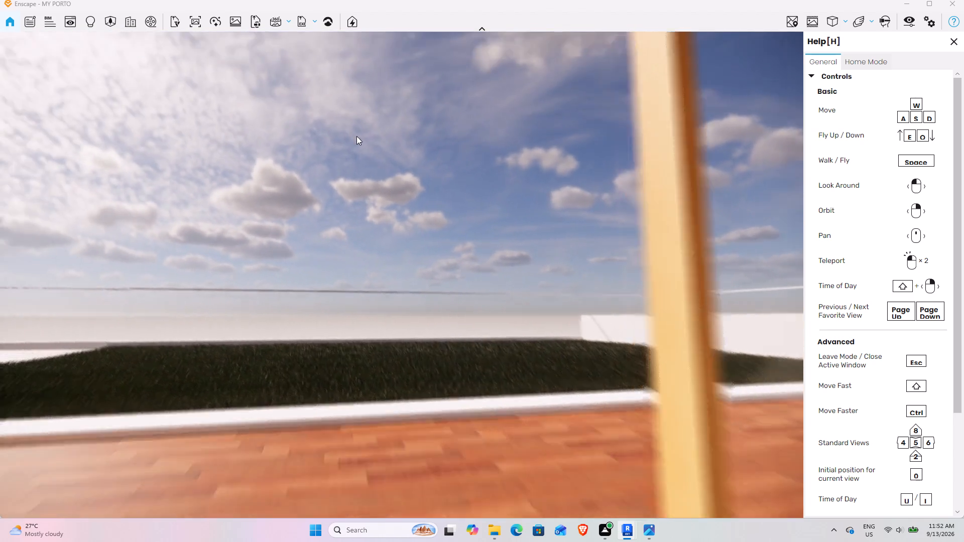
drag(346, 141, 402, 275)
key(w)
drag(330, 148, 402, 275)
key(w)
drag(326, 149, 400, 275)
key(w)
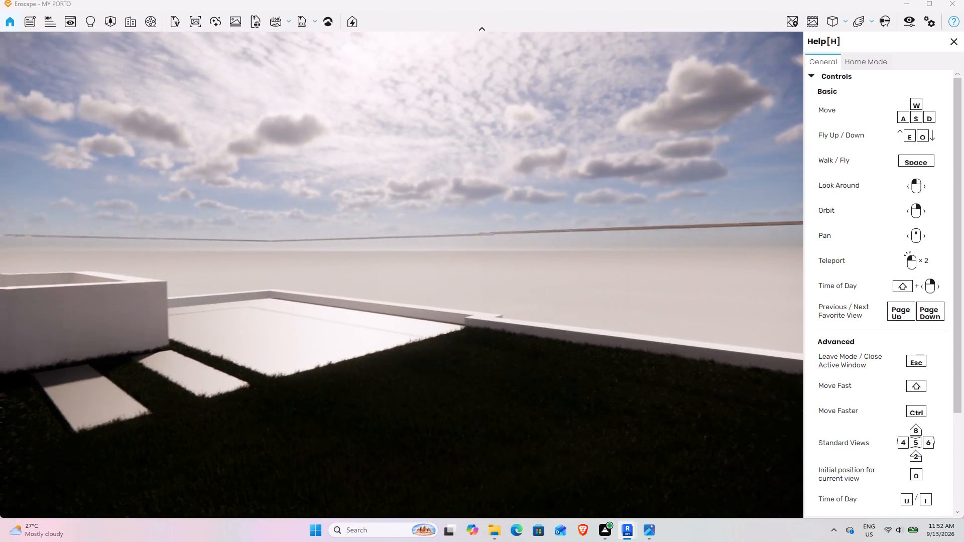
drag(400, 275, 402, 275)
drag(310, 141, 402, 275)
key(w)
key(w)
drag(289, 138, 401, 275)
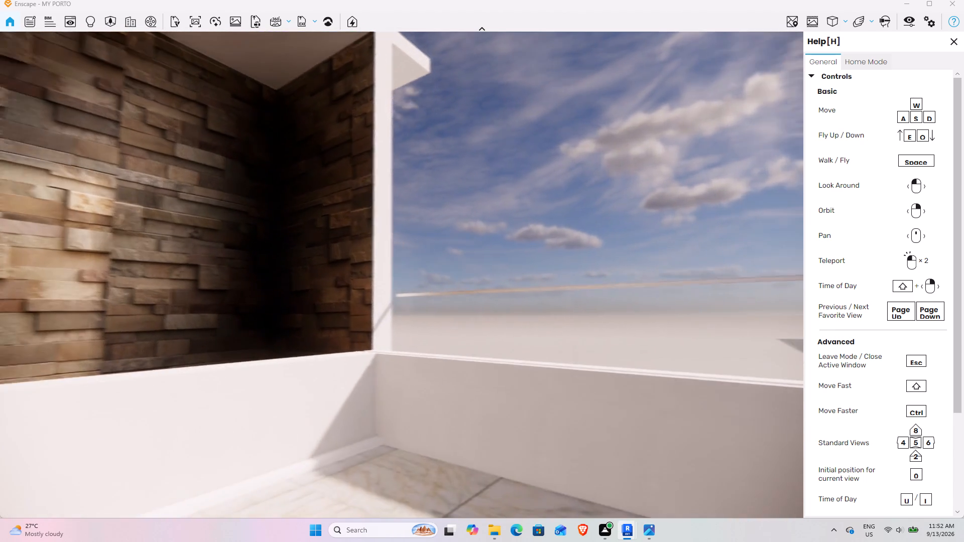
Examine the stone-clad exterior wall, roof overhang and timber deck along the roof terrace.
drag(401, 275, 402, 275)
key(w)
drag(279, 136, 402, 275)
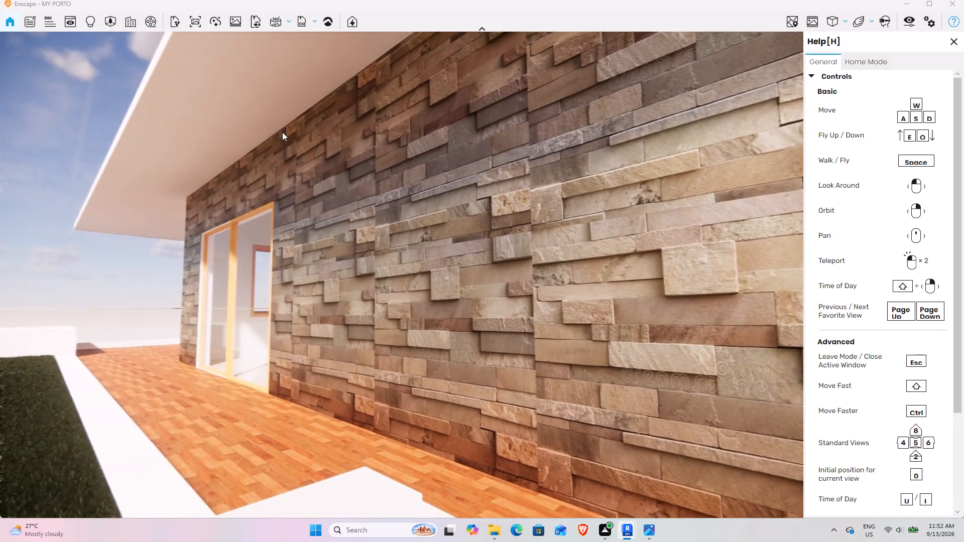
key(w)
drag(351, 172, 401, 275)
key(w)
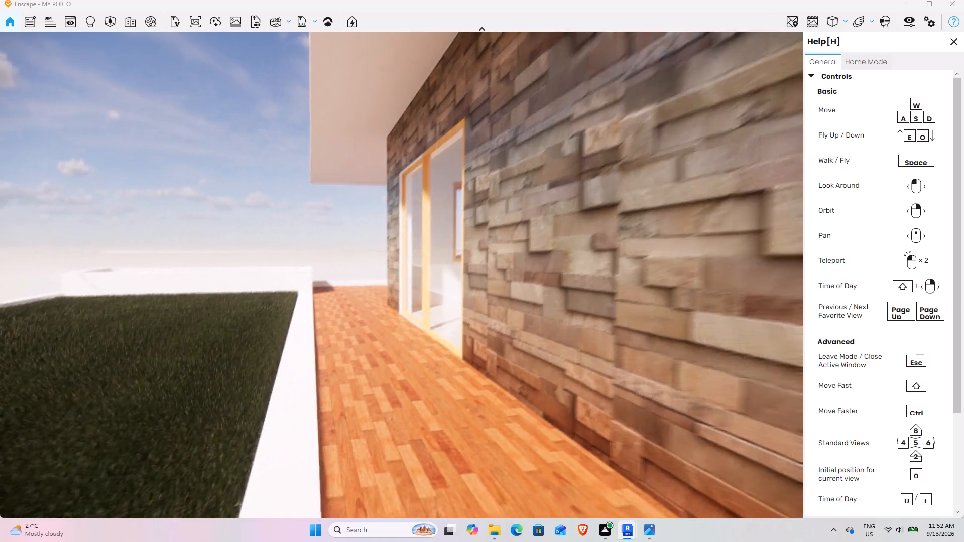
drag(401, 275, 402, 275)
drag(308, 152, 402, 275)
key(w)
drag(486, 215, 404, 274)
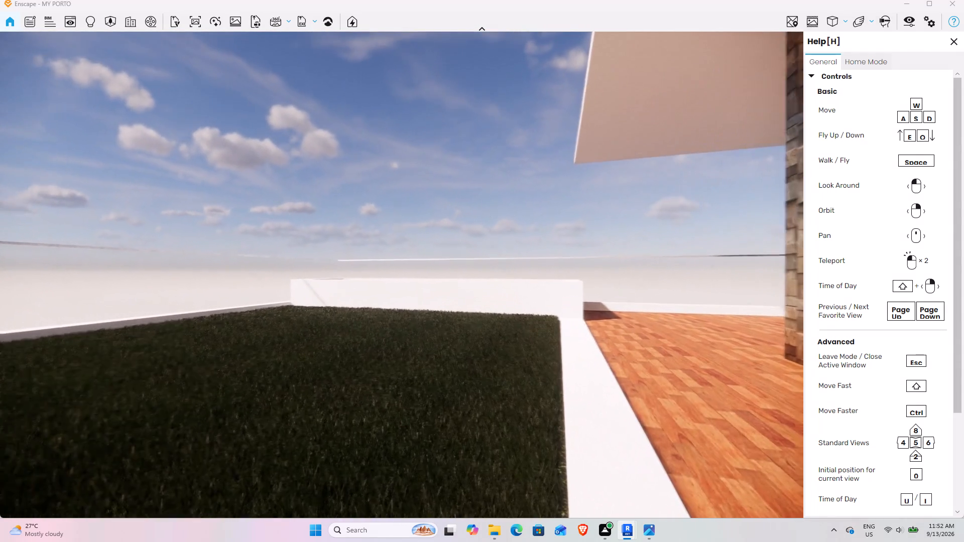
Walk along the timber deck past the lawn and examine the covered terrace corner with its wall opening.
drag(404, 274, 402, 275)
key(w)
drag(403, 235, 402, 275)
key(w)
drag(384, 231, 402, 275)
key(w)
drag(519, 247, 402, 275)
key(w)
drag(486, 240, 403, 275)
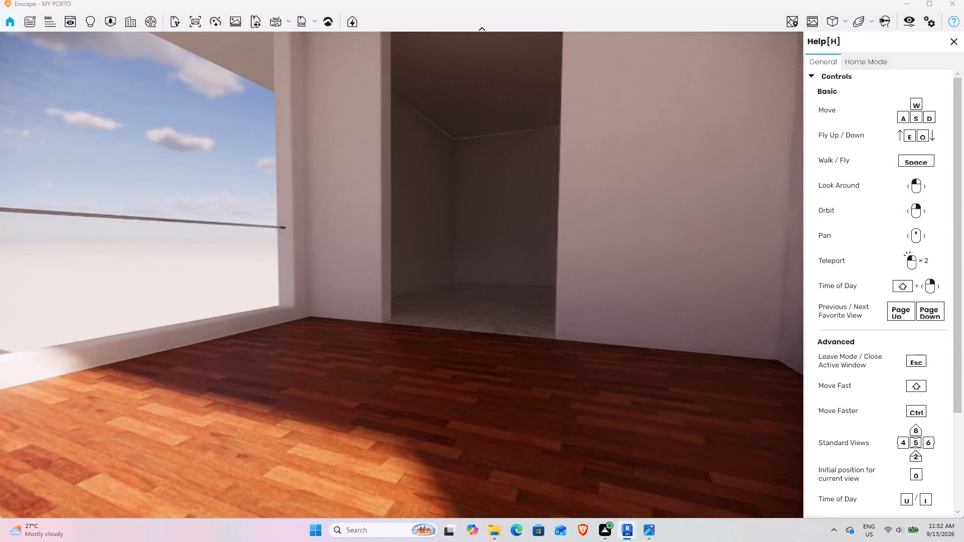
drag(403, 275, 402, 275)
key(w)
Enter the interior through the terrace's wall opening and examine the marble-floored space, timber-framed glazing and wooden door.
drag(394, 221, 402, 275)
key(w)
key(w)
key(w)
drag(383, 215, 403, 275)
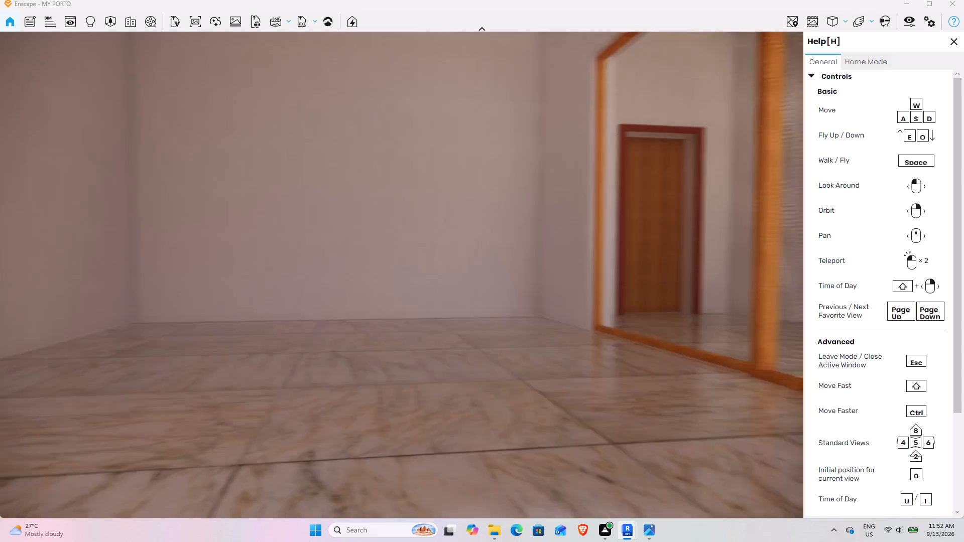
drag(403, 275, 402, 275)
key(w)
drag(420, 216, 402, 275)
key(w)
drag(403, 208, 402, 275)
key(w)
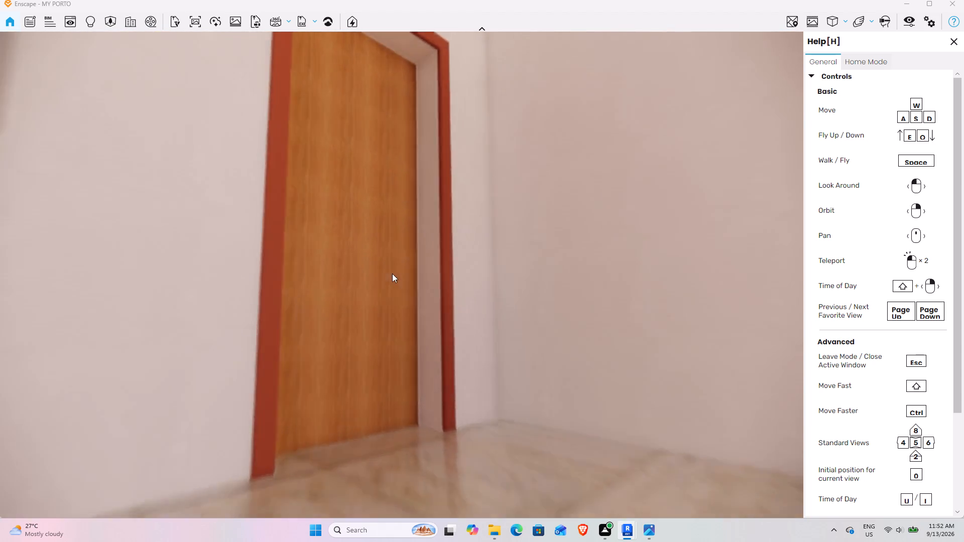
Walk past the wooden door and examine the marble-floored rooms with their timber-framed windows and dark wall-mounted counter.
drag(377, 270, 402, 275)
key(w)
drag(354, 271, 402, 275)
key(w)
drag(316, 283, 399, 275)
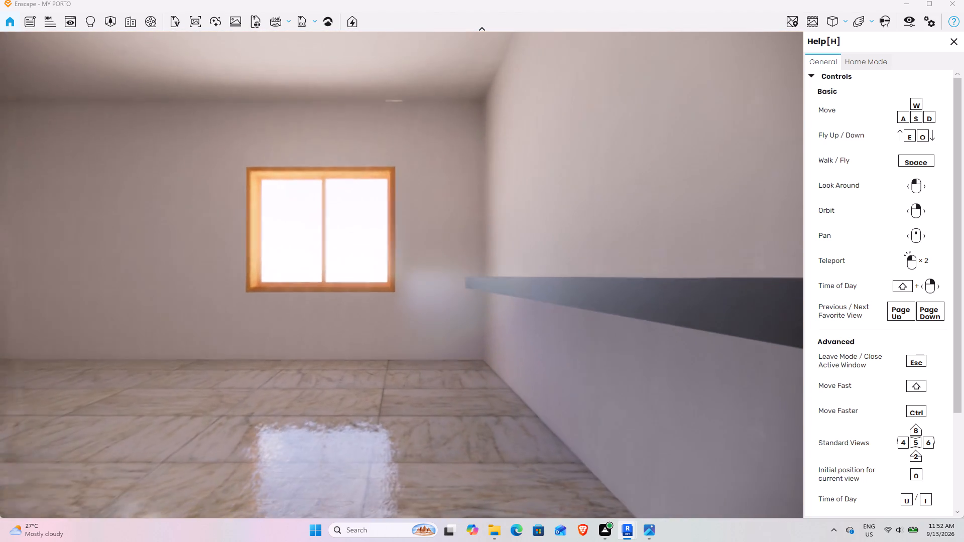
drag(399, 275, 402, 275)
key(w)
drag(222, 247, 402, 275)
key(w)
drag(210, 244, 400, 275)
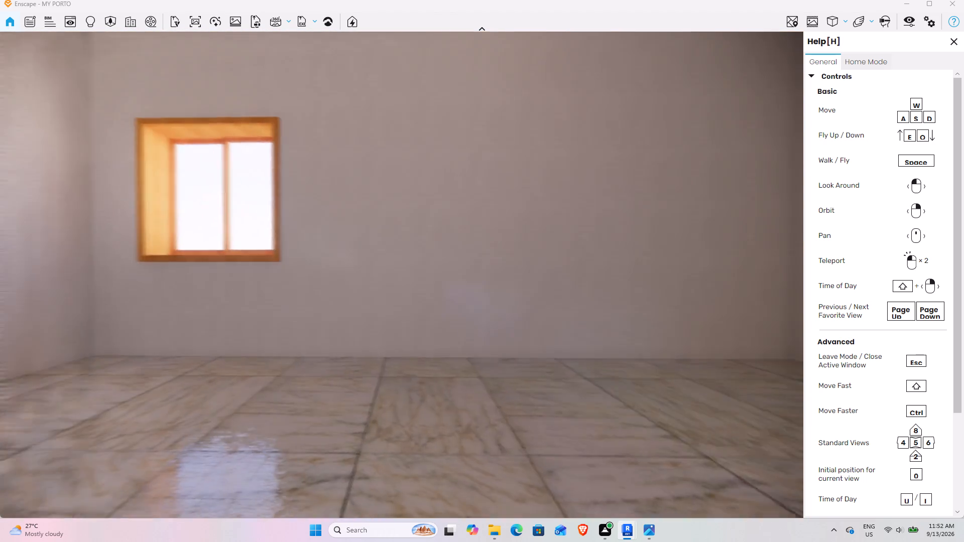
drag(400, 275, 402, 275)
key(w)
drag(134, 236, 402, 275)
key(w)
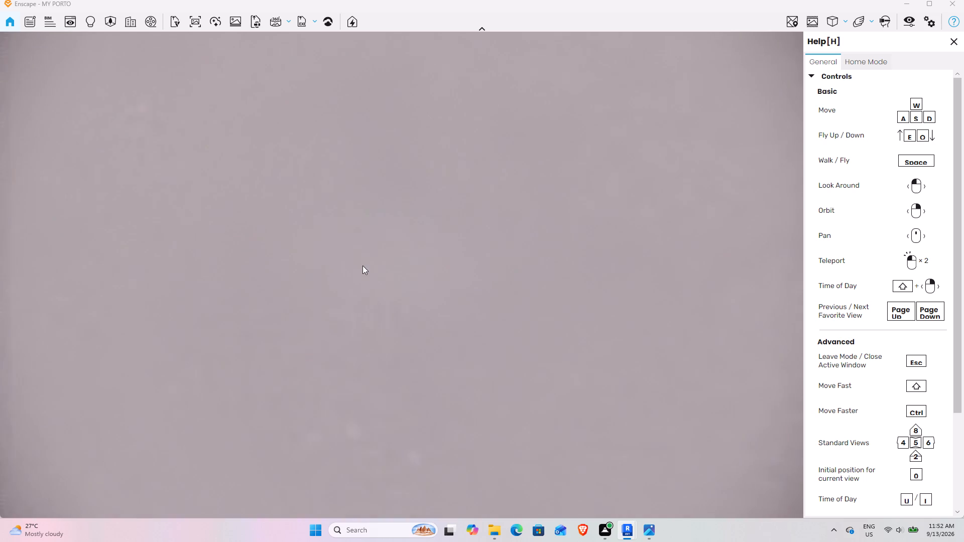
Walk through the timber-framed opening into the marble-floored hall and examine its full-height glazing facing the roof terrace.
drag(361, 265, 402, 275)
key(w)
key(w)
key(w)
key(w)
key(w)
key(w)
drag(356, 262, 402, 275)
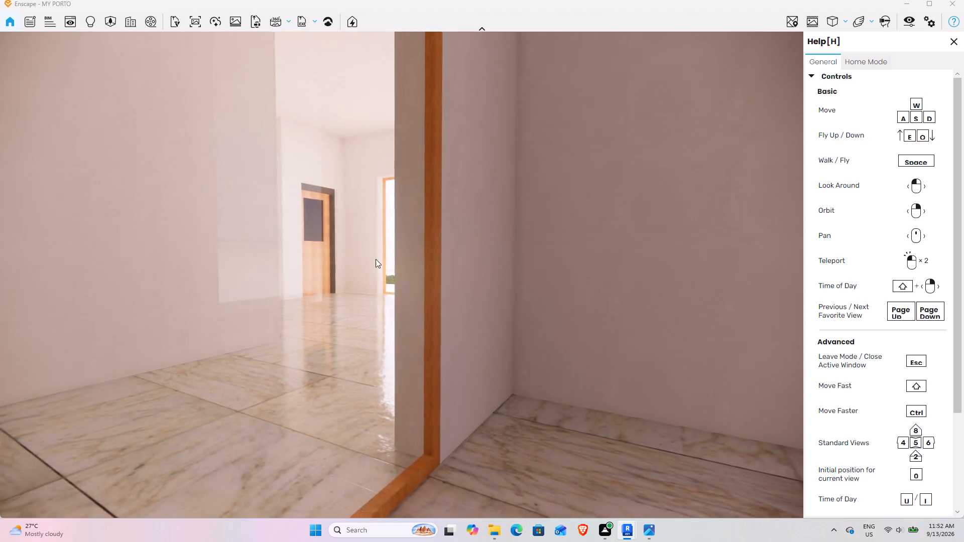
key(w)
key(w)
key(w)
key(w)
key(w)
key(w)
key(w)
key(w)
key(w)
key(w)
key(w)
key(w)
key(w)
key(w)
key(w)
key(w)
key(w)
key(w)
key(w)
key(w)
drag(304, 199, 402, 274)
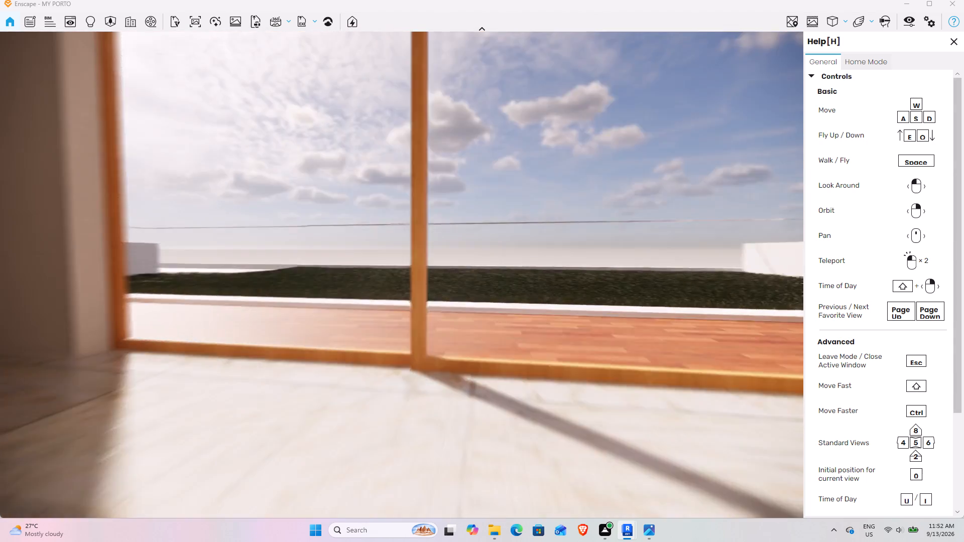
Move out across the roof terrace and examine its slabs, parapets and the windowed side elevation of the house.
drag(402, 274, 402, 275)
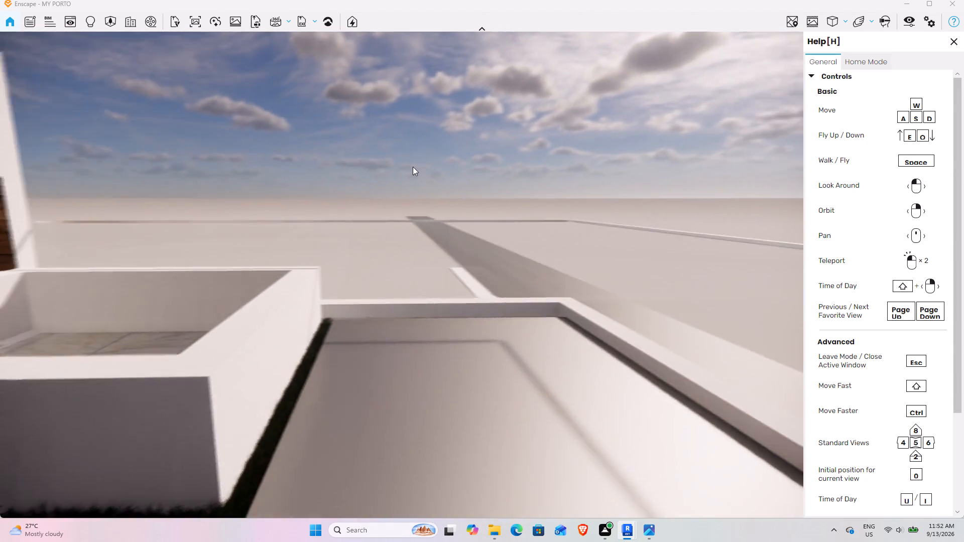
key(w)
key(w)
key(w)
key(w)
key(w)
key(w)
key(w)
key(w)
key(w)
key(w)
key(w)
key(w)
key(w)
key(w)
key(w)
key(w)
key(w)
key(w)
key(w)
key(w)
drag(413, 167, 402, 275)
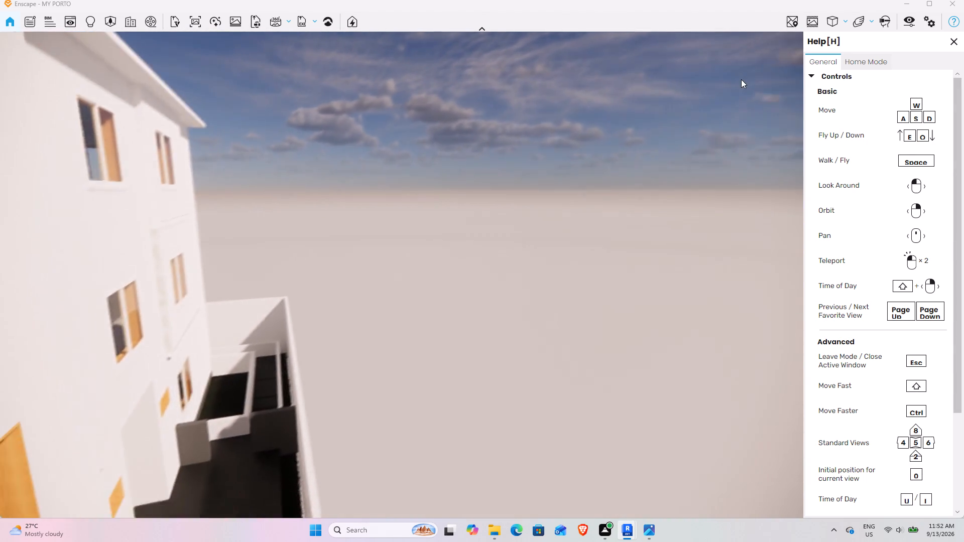
Re-enter the house and examine the open-tread staircase, the stairwell above it and the kitchen's dark counters.
drag(742, 79, 402, 275)
drag(748, 32, 401, 274)
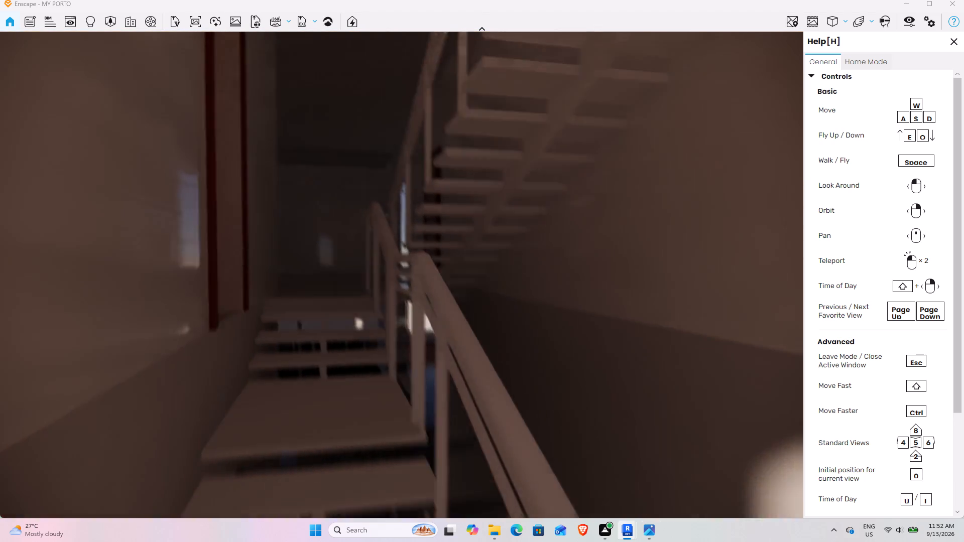
drag(401, 274, 402, 275)
drag(848, 140, 962, 248)
drag(477, 258, 402, 280)
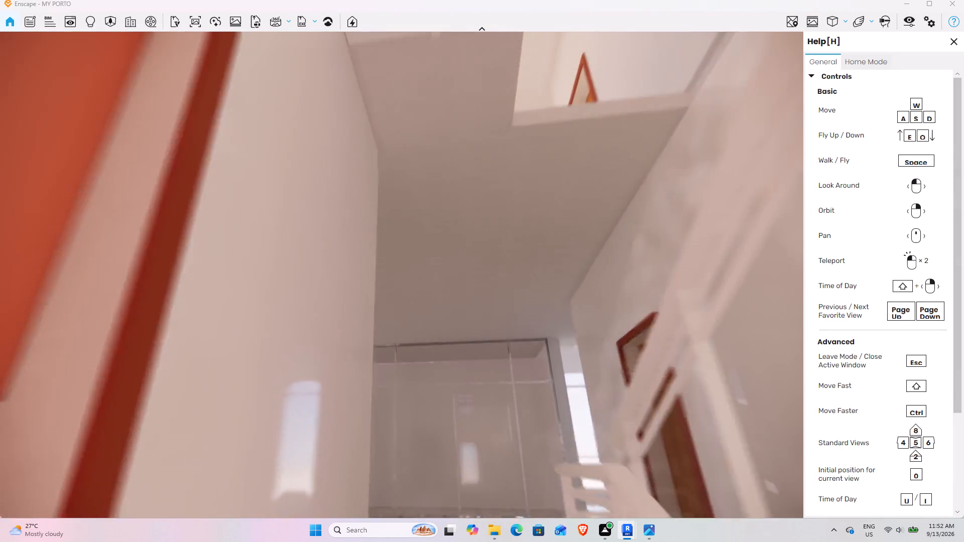
drag(402, 280, 402, 275)
drag(458, 139, 401, 280)
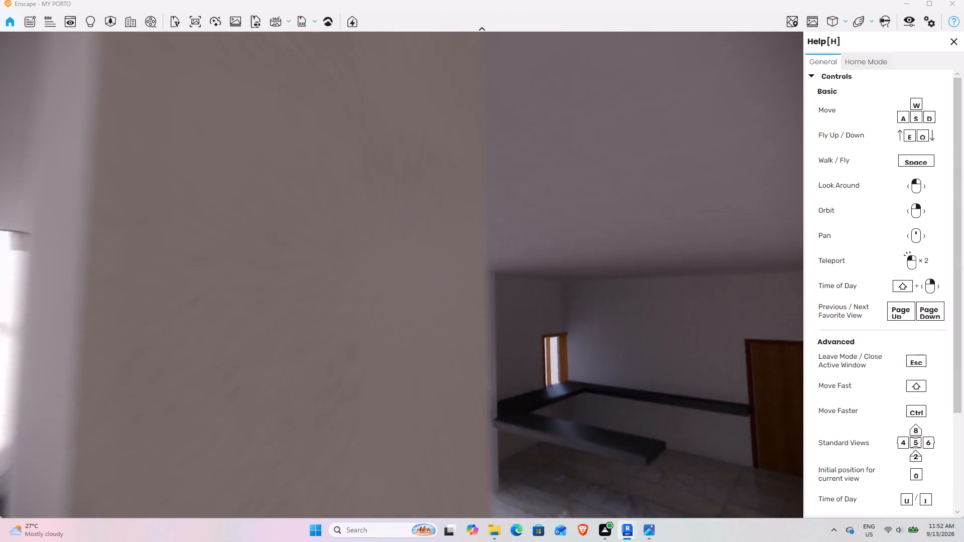
Walk outside along the slatted jaali screen and side planter, and examine the paved forecourt, boundary wall and front entrance.
drag(401, 280, 402, 275)
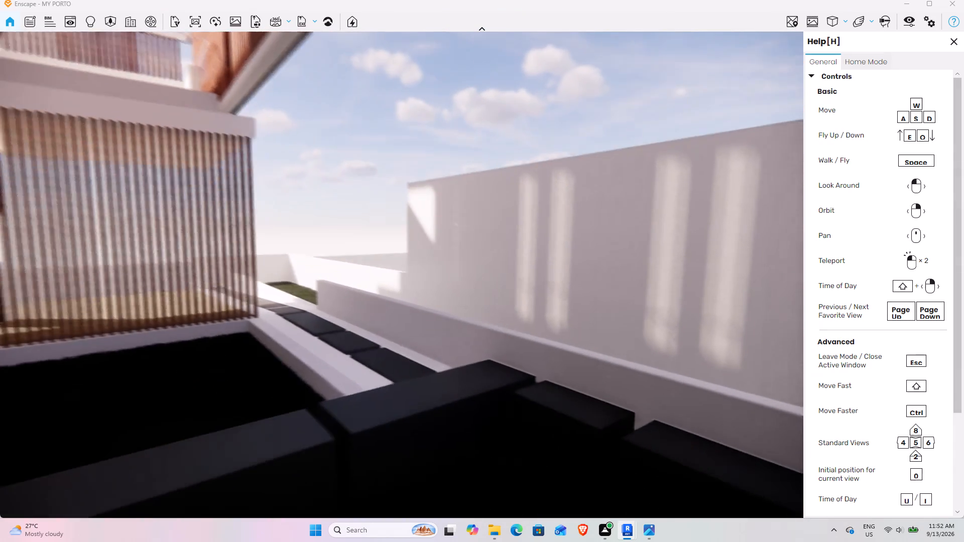
drag(402, 275, 402, 276)
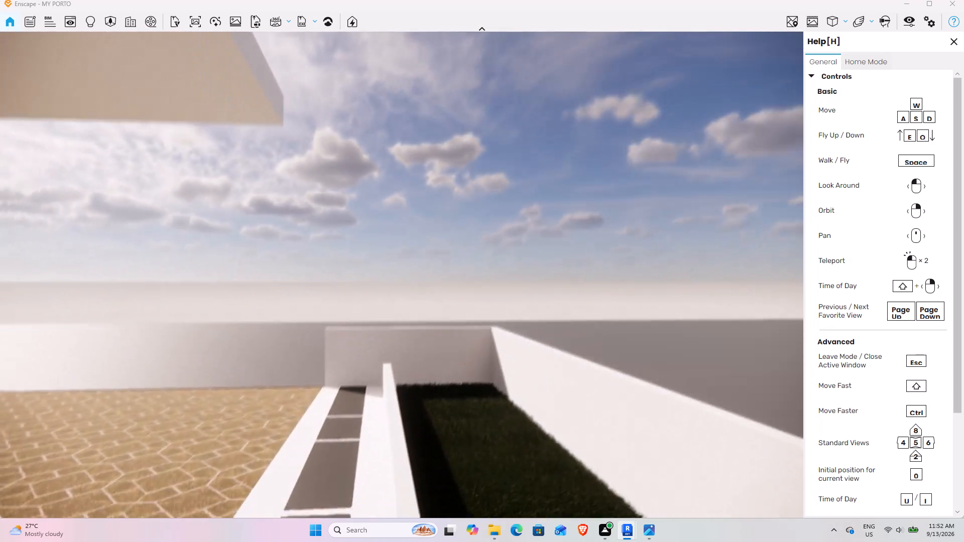
drag(402, 276, 402, 275)
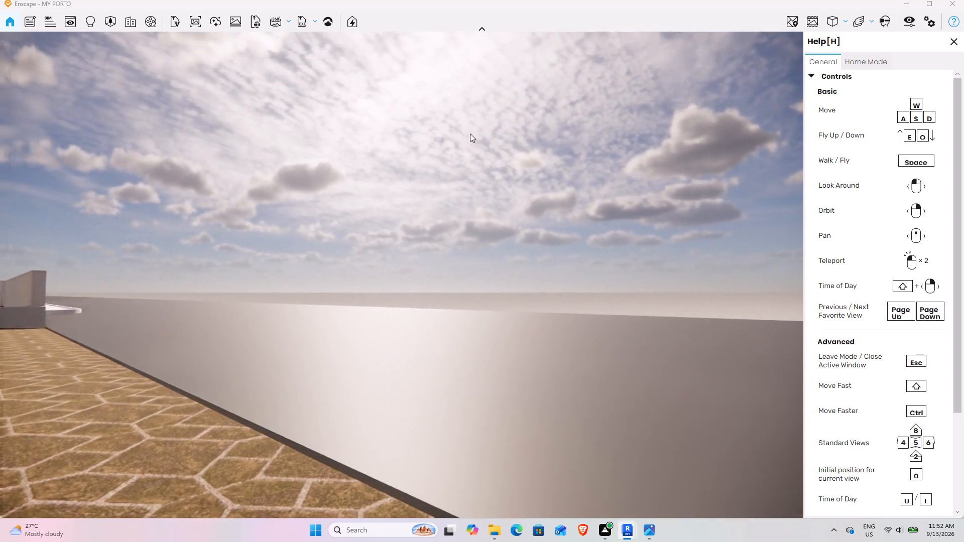
drag(464, 131, 401, 274)
key(w)
key(w)
key(w)
key(w)
key(w)
key(w)
key(w)
key(w)
key(w)
key(w)
key(w)
key(w)
key(w)
key(w)
key(w)
key(w)
key(w)
key(w)
key(w)
key(w)
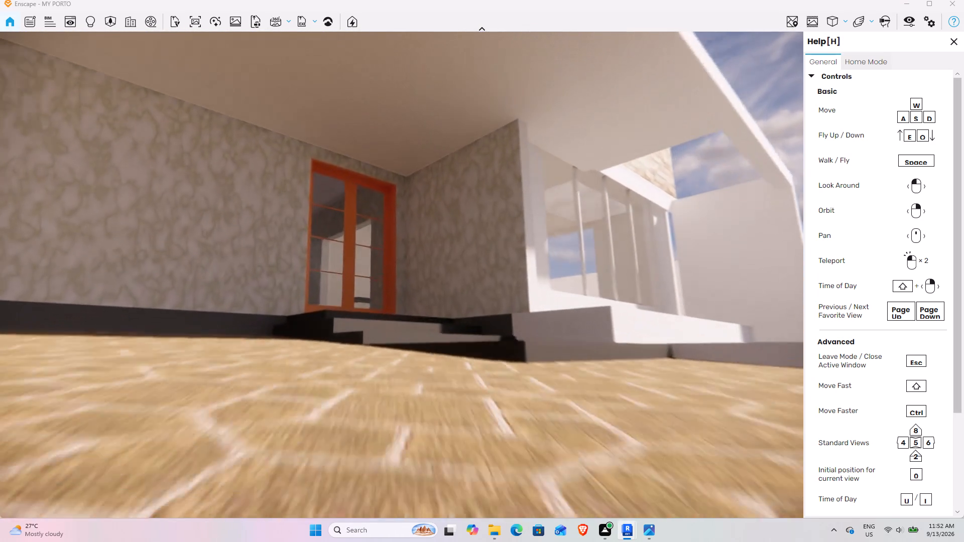
Enter the ground floor and examine the marble-floored living area, textured wall, kitchen counters and timber-framed glazing.
drag(401, 274, 400, 275)
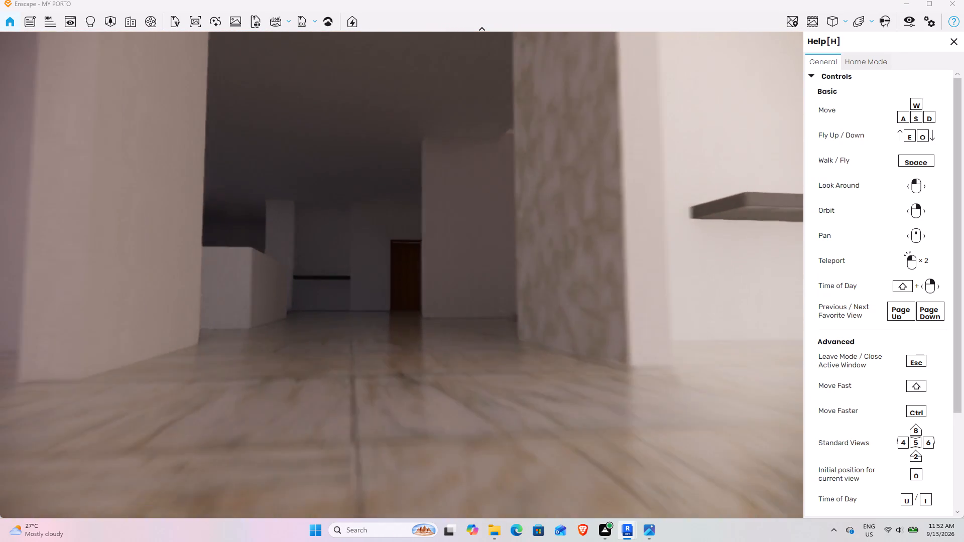
drag(400, 275, 401, 275)
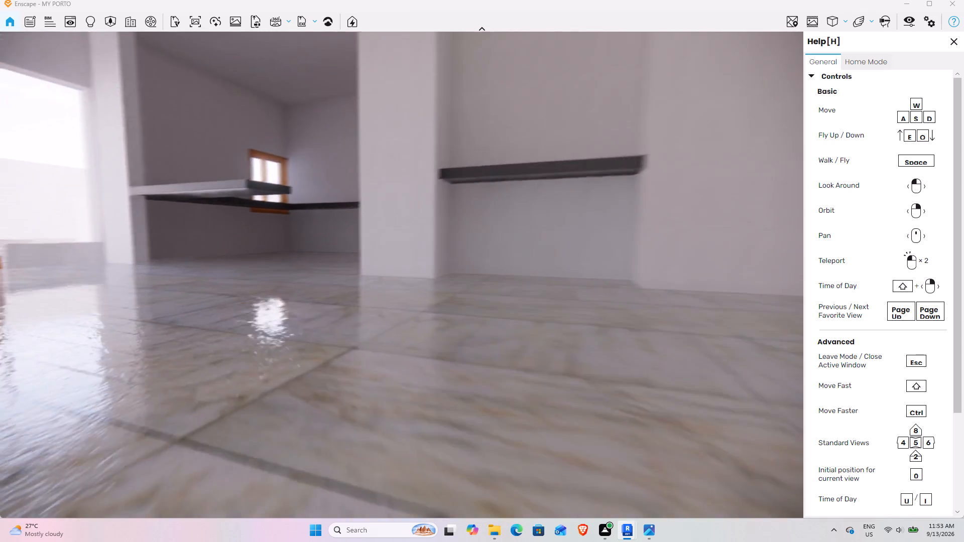
drag(401, 275, 402, 275)
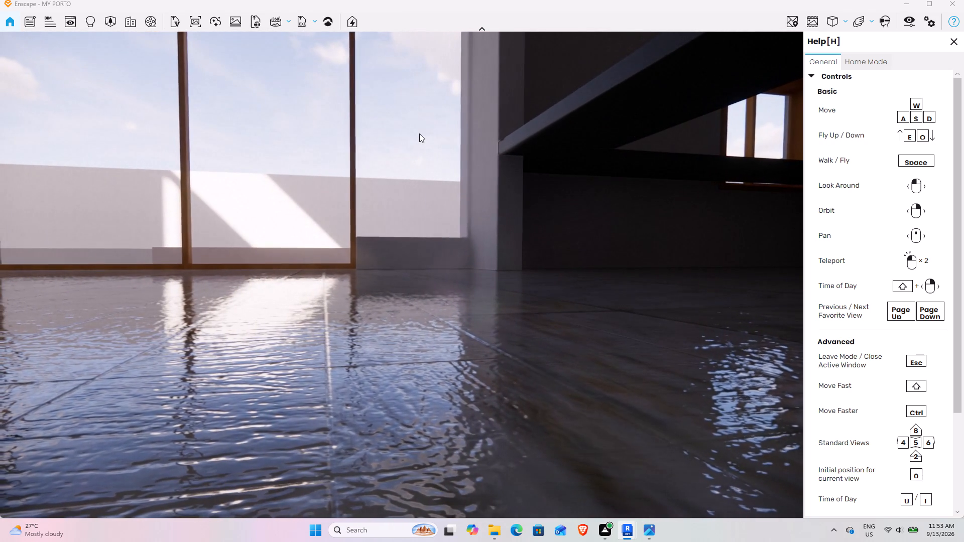
key(w)
key(w)
key(w)
key(w)
key(w)
key(w)
key(w)
key(w)
key(w)
key(w)
key(w)
key(w)
key(w)
key(w)
key(w)
key(w)
key(w)
key(w)
key(w)
key(w)
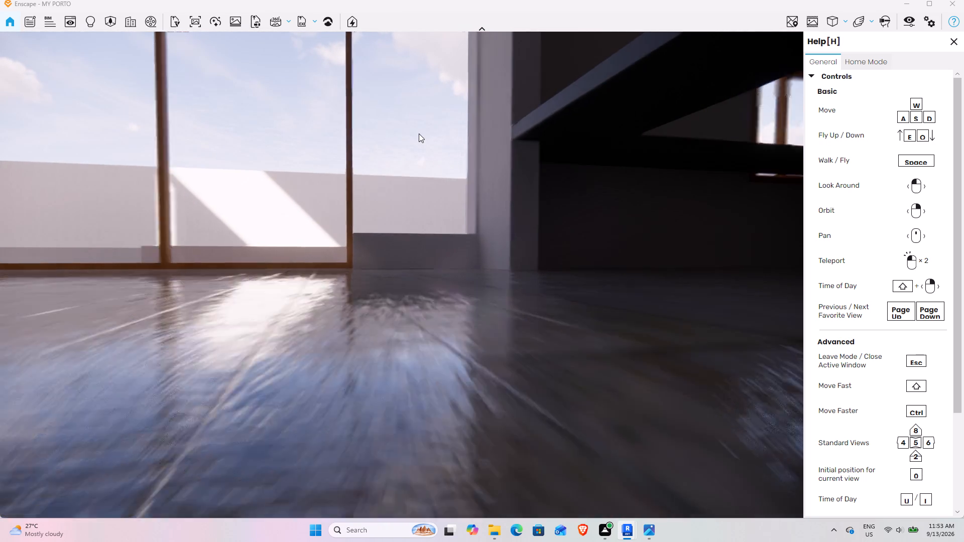
Move out through the side passage and examine the boundary walls, planter and the full front facade with its jaali screens.
drag(412, 129, 401, 275)
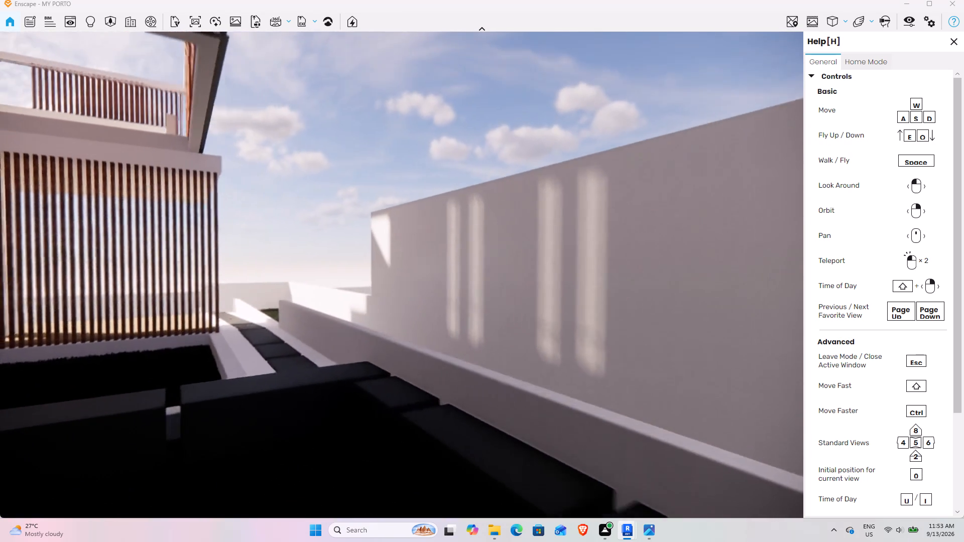
drag(401, 275, 403, 276)
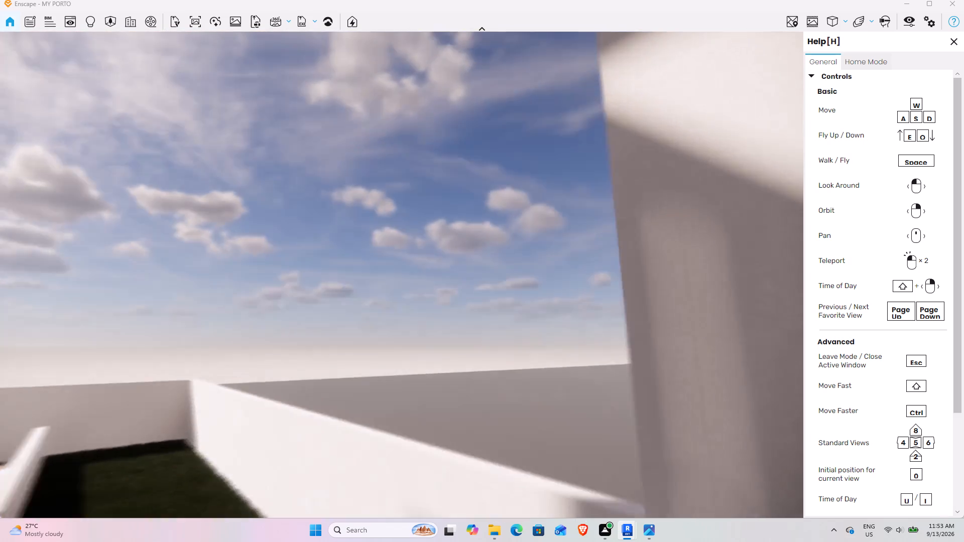
drag(403, 276, 412, 282)
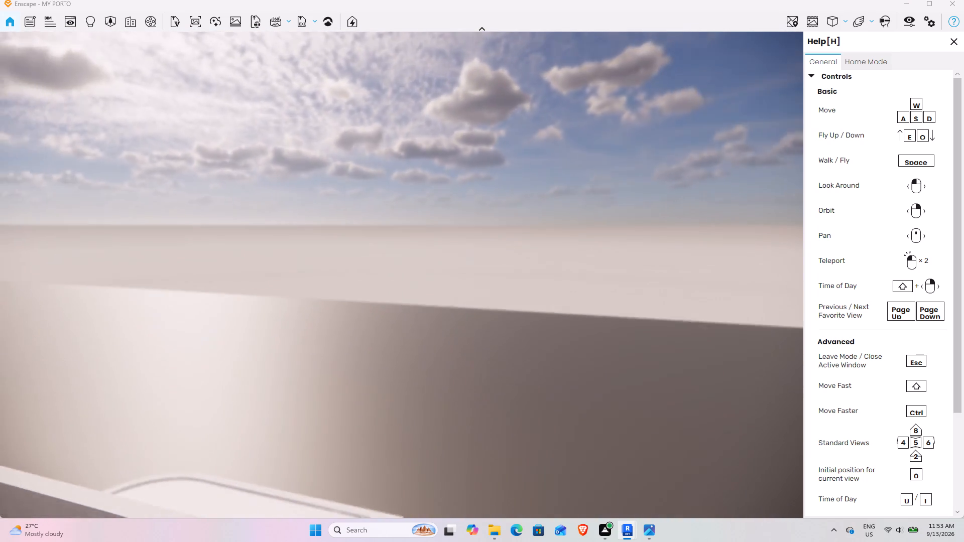
drag(412, 282, 402, 275)
key(w)
key(w)
key(w)
key(w)
key(w)
key(w)
key(w)
key(w)
key(w)
key(w)
key(w)
key(w)
key(w)
key(w)
key(w)
key(w)
key(w)
key(w)
key(w)
key(w)
drag(444, 141, 401, 278)
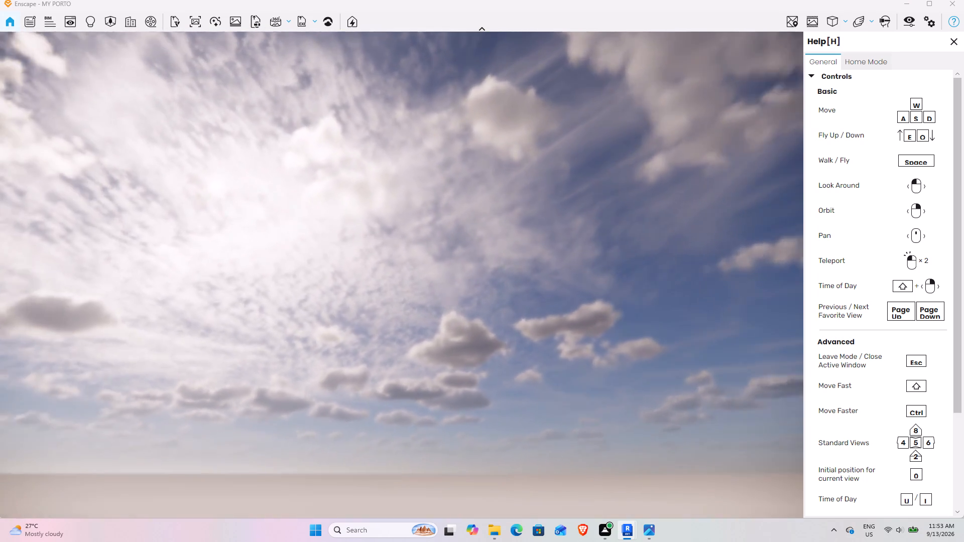
drag(401, 278, 399, 272)
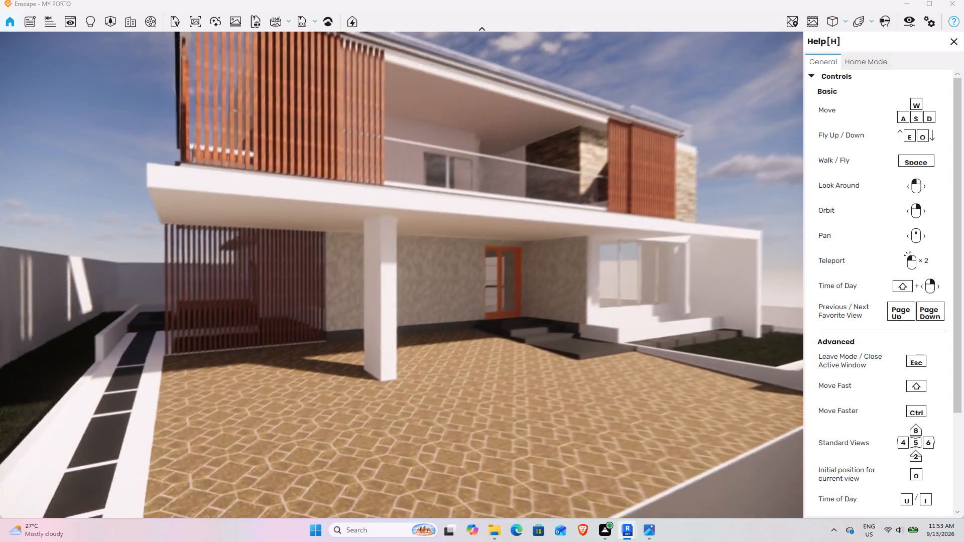
Fly up to the first-floor balcony and examine the glass railing, marble-floored hall, timber doors and dark wall-mounted counter.
drag(399, 272, 399, 273)
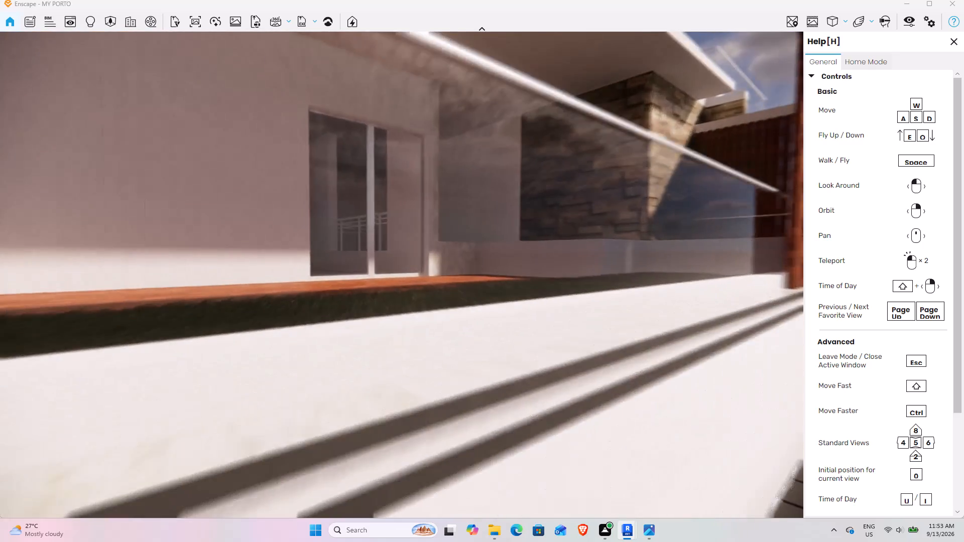
drag(399, 273, 402, 275)
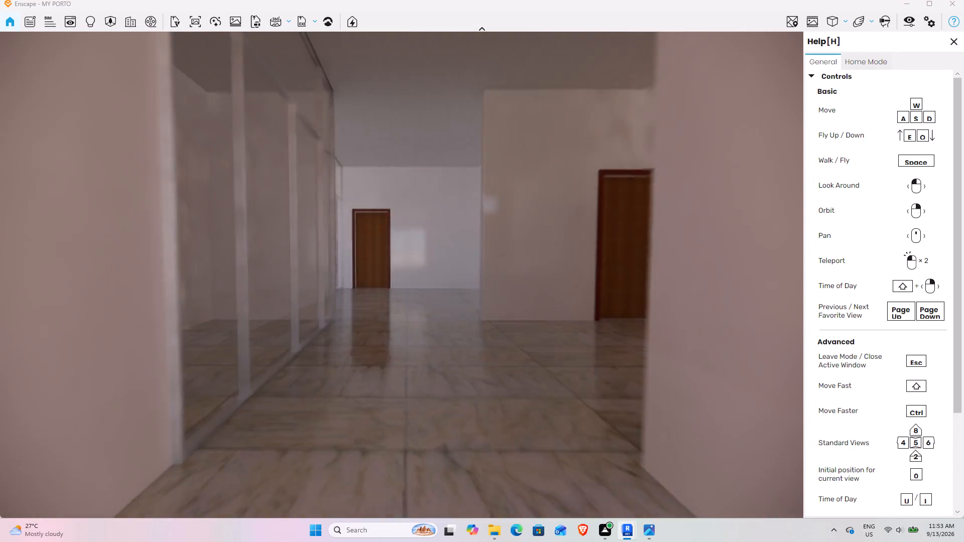
drag(402, 275, 403, 275)
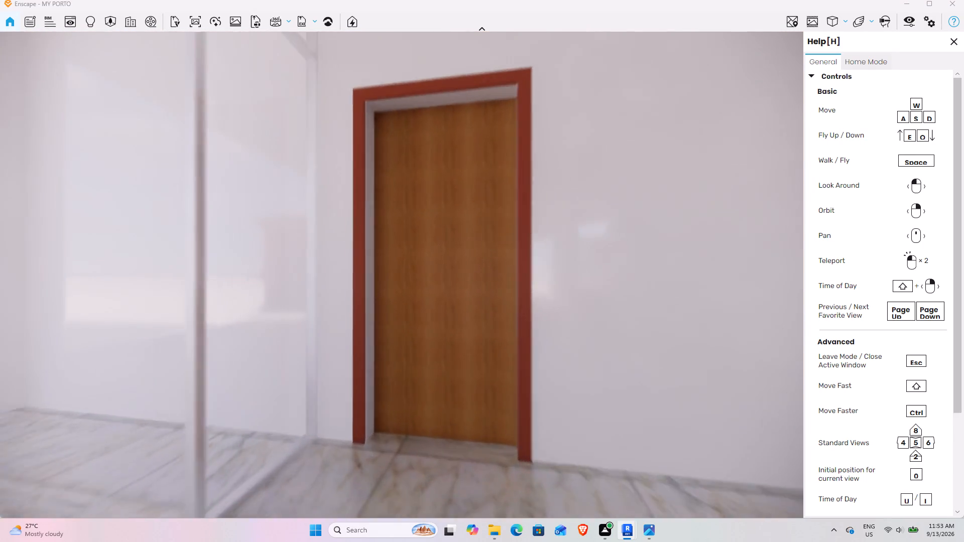
drag(403, 275, 399, 274)
key(w)
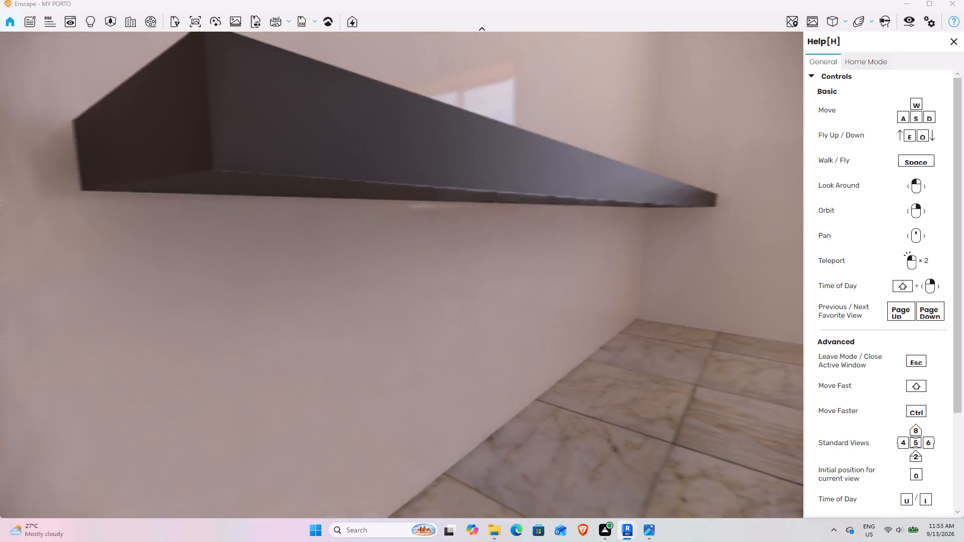
Move through to the outside and examine the boundary walls, timber deck and timber-framed glazing.
drag(399, 274, 402, 275)
key(w)
key(w)
key(w)
key(w)
key(w)
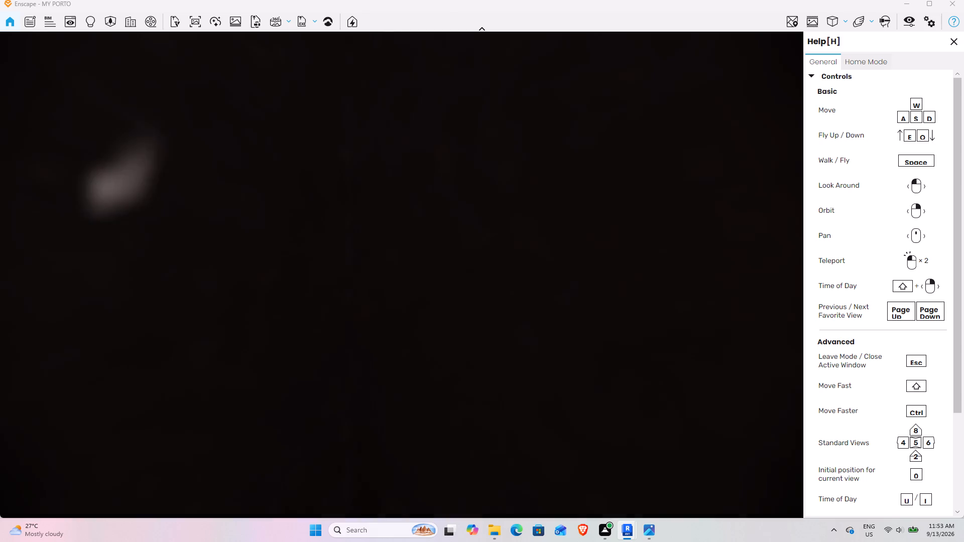
drag(402, 275, 404, 276)
key(w)
key(w)
key(w)
key(w)
key(w)
key(w)
key(w)
key(w)
key(w)
key(w)
key(w)
key(w)
key(w)
key(w)
key(w)
key(w)
key(w)
key(w)
key(w)
key(w)
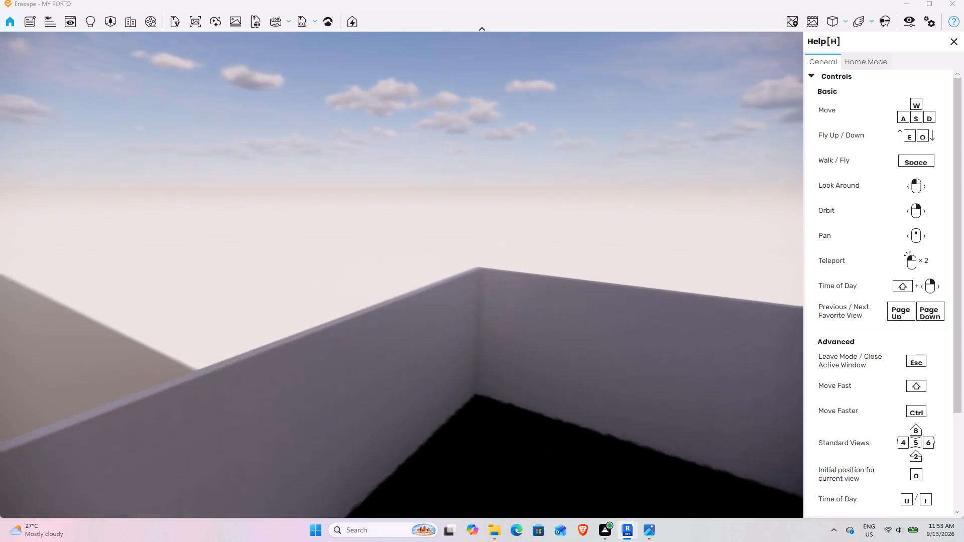
drag(404, 276, 404, 274)
key(w)
key(w)
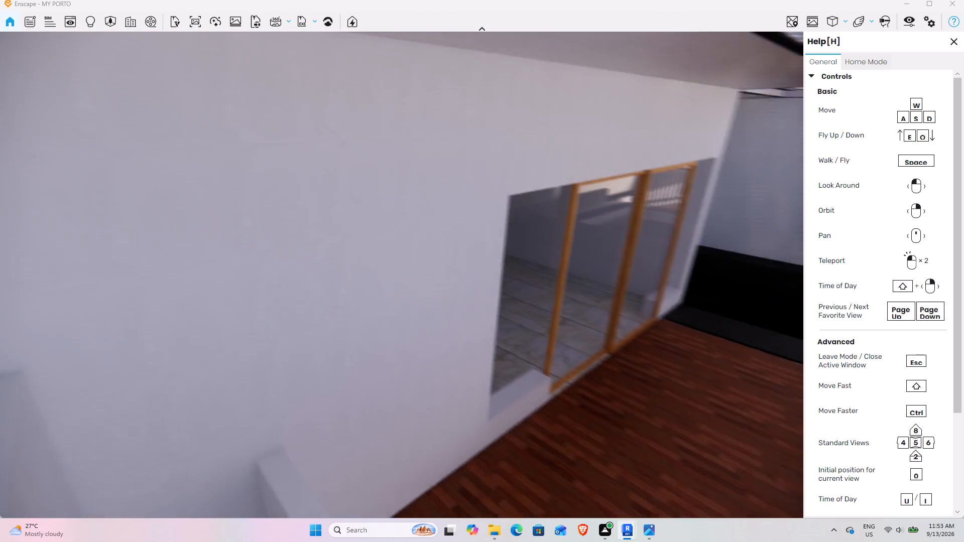
Re-enter the ground floor and examine the marble-floored rooms, dark wall counters and glazed double entrance door.
drag(404, 274, 406, 275)
key(w)
key(w)
key(w)
key(w)
key(w)
key(w)
key(w)
key(w)
key(w)
key(w)
key(w)
key(w)
key(w)
key(w)
key(w)
key(w)
key(w)
key(w)
key(w)
key(w)
key(w)
key(w)
key(w)
key(w)
key(w)
key(w)
key(w)
key(w)
key(w)
key(w)
key(w)
key(w)
key(w)
key(w)
key(w)
key(w)
key(w)
key(w)
key(w)
key(w)
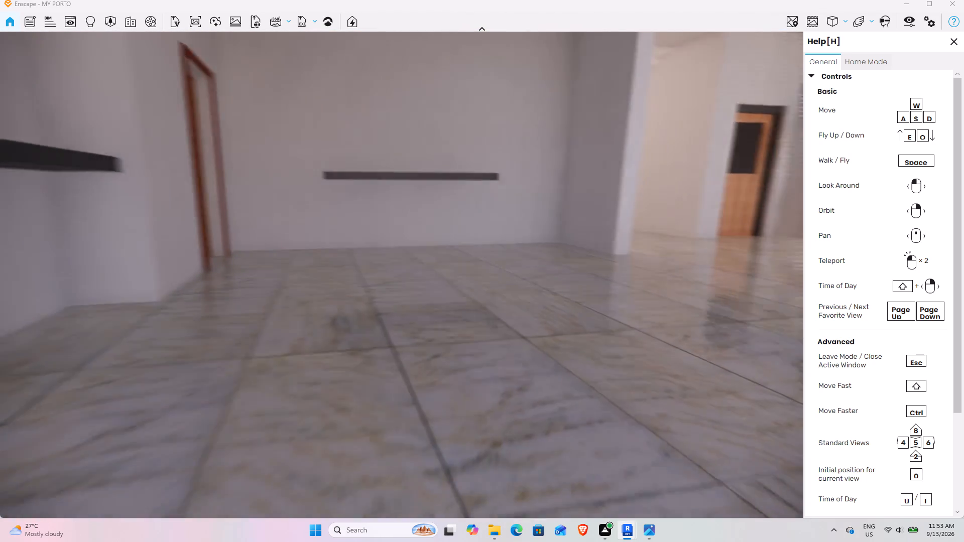
drag(406, 275, 401, 275)
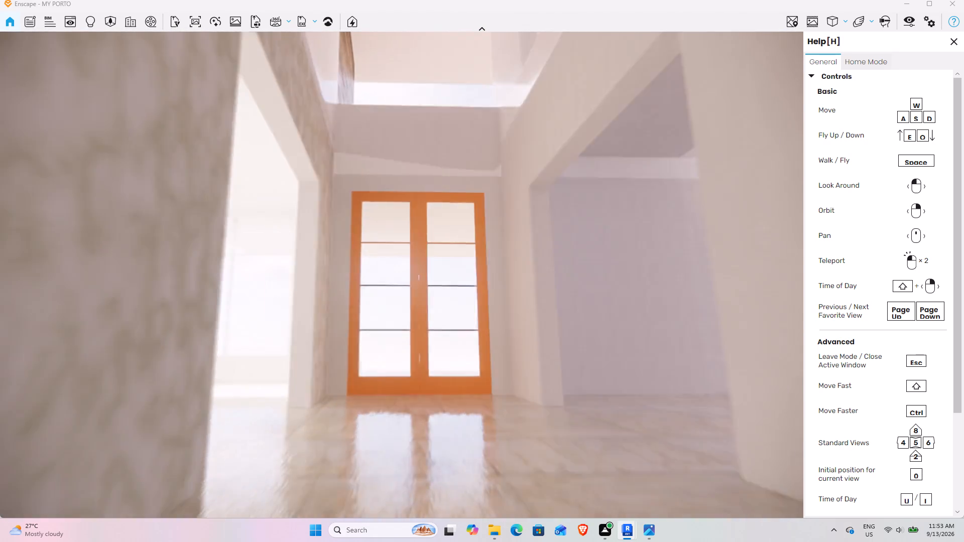
Pass the paved forecourt and the large-windowed room, and examine the side passage, planters and side facade windows.
drag(401, 275, 395, 275)
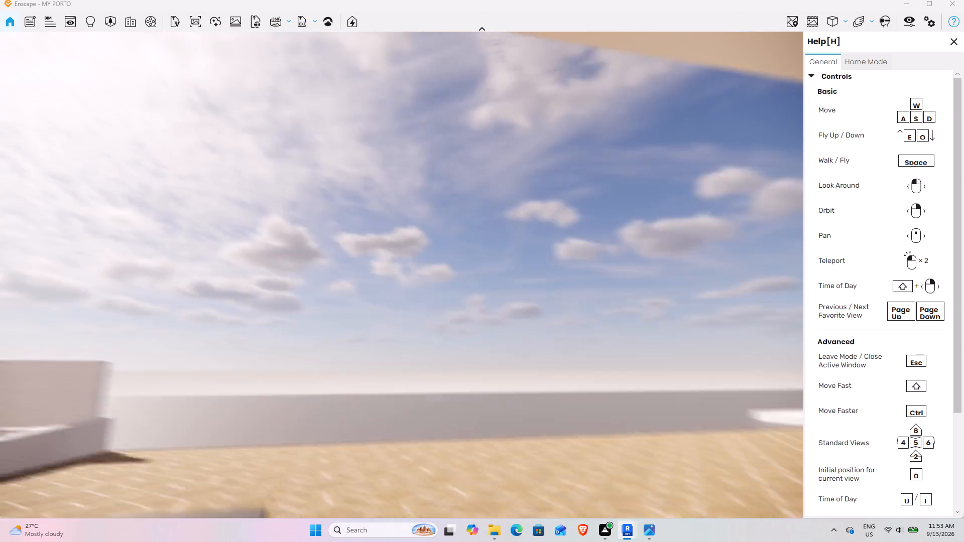
drag(395, 275, 400, 275)
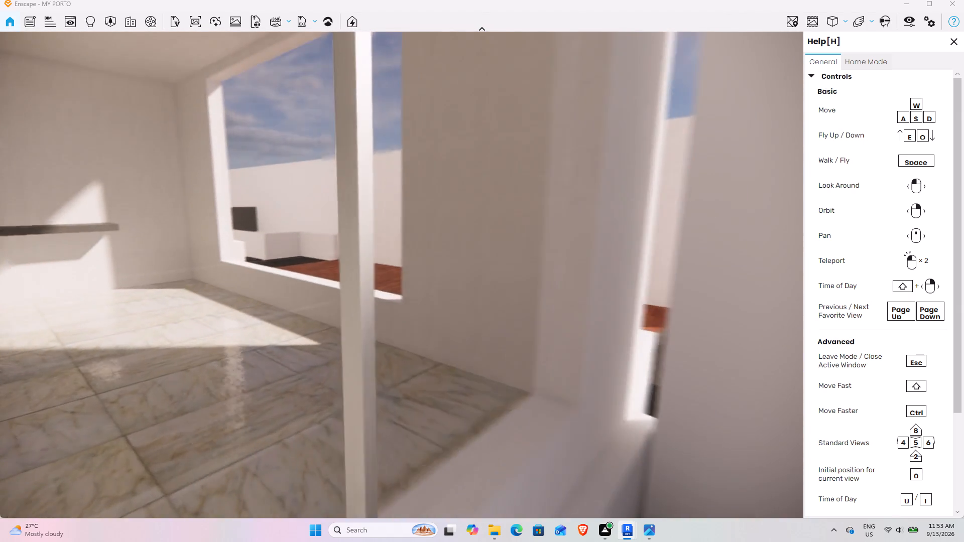
drag(400, 275, 400, 274)
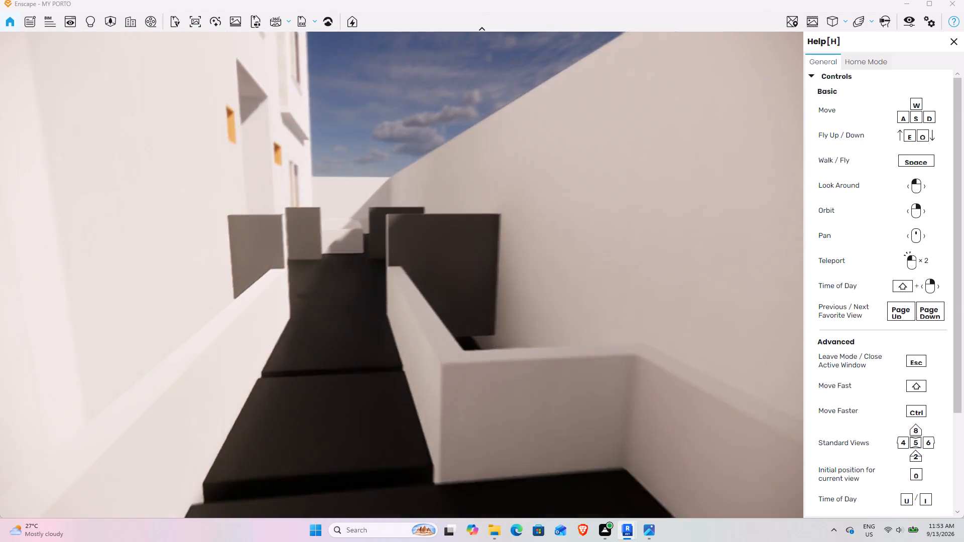
drag(400, 274, 402, 275)
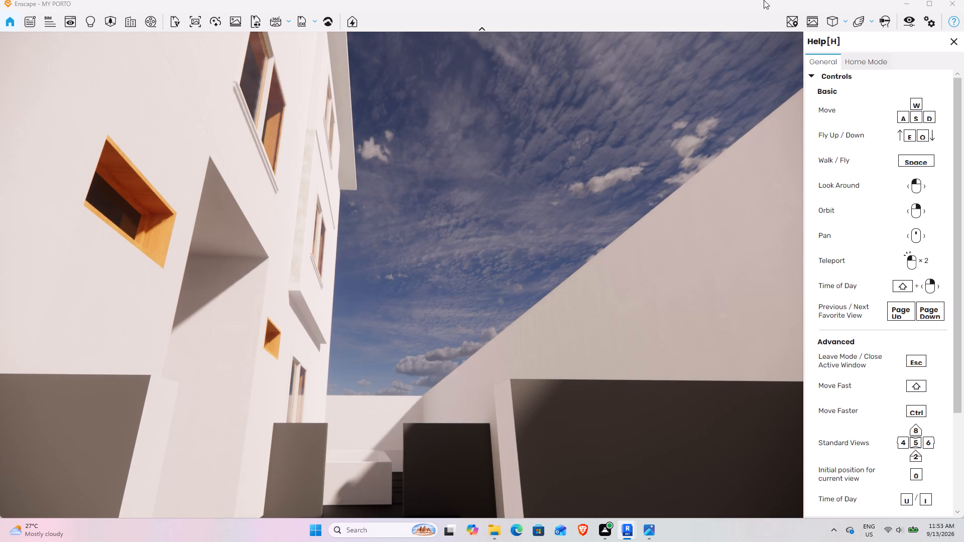
Switch from Enscape back to Revit and pause the Enscape live updates.
click(907, 8)
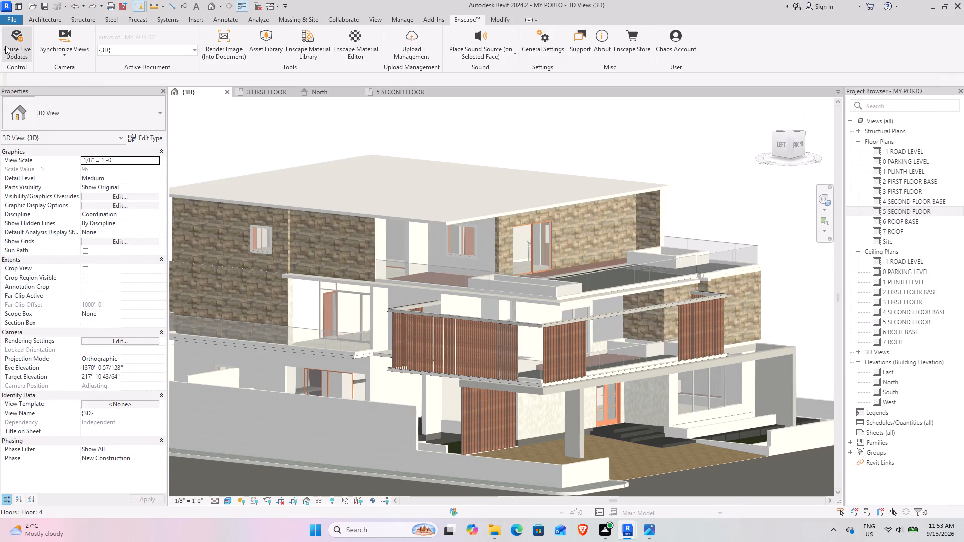
click(5, 46)
click(42, 20)
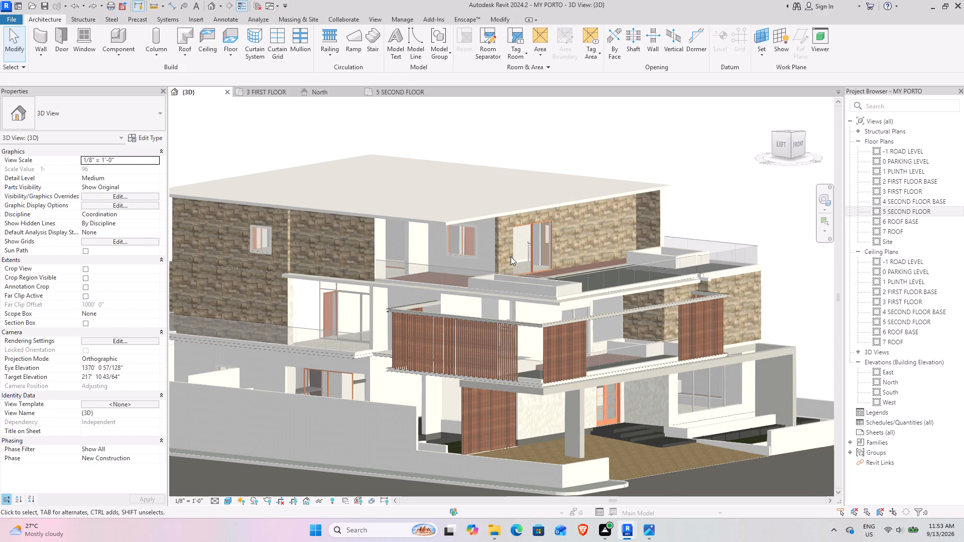
Examine the house in the 3D view from above and from the front corner, including the roof and second-floor terrace.
scroll(515, 255, down, 4)
middle_drag(509, 272, 397, 316)
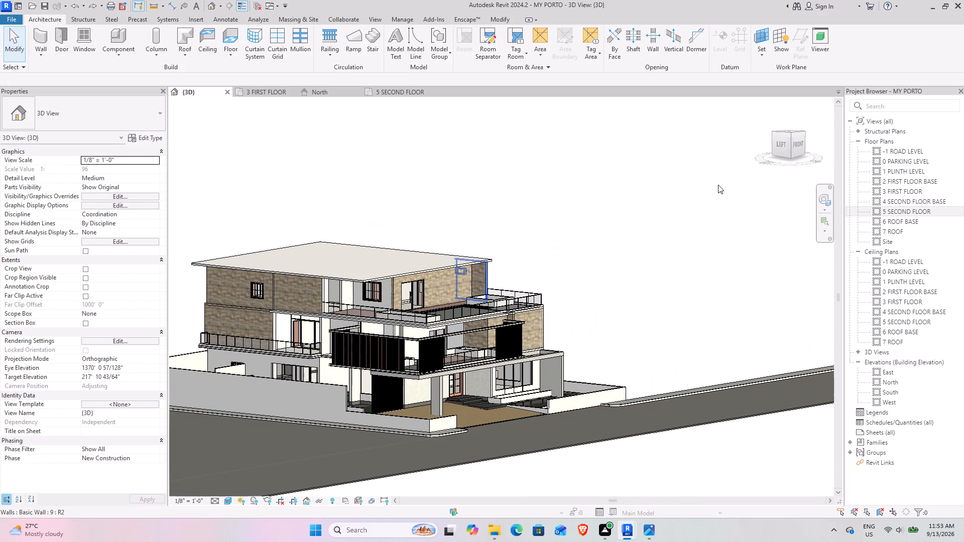
drag(791, 146, 716, 178)
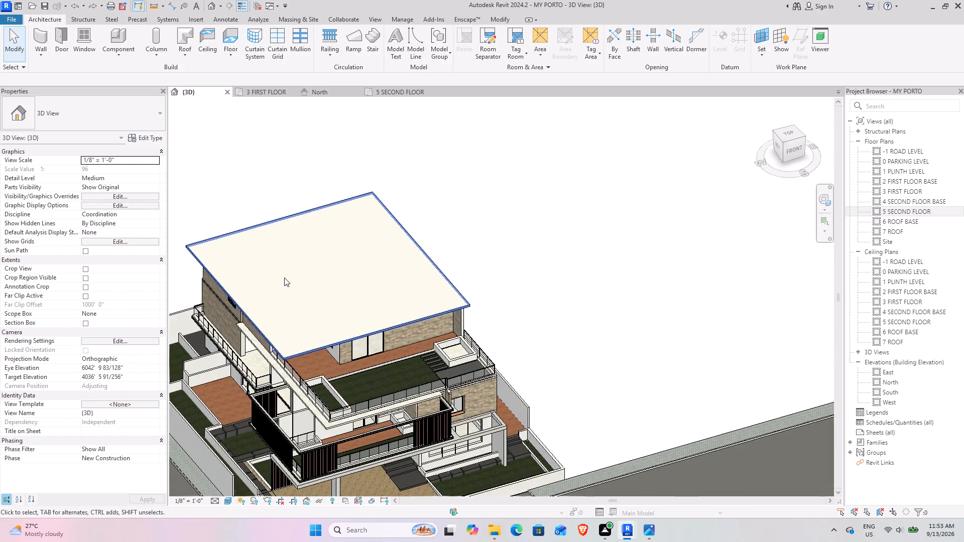
middle_drag(286, 276, 389, 235)
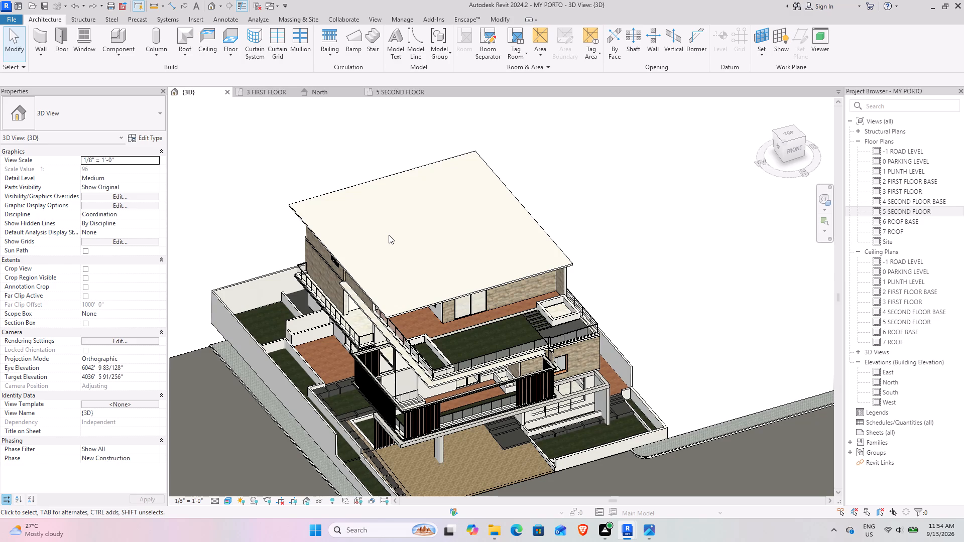
shift+middle_drag(328, 299, 314, 262)
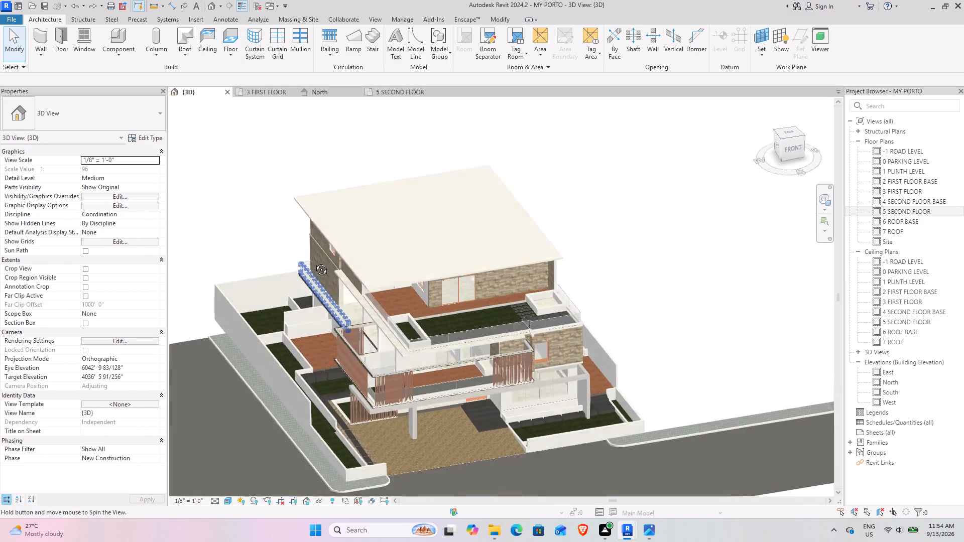
shift+middle_drag(314, 262, 318, 208)
scroll(393, 272, up, 4)
shift+middle_drag(366, 280, 396, 255)
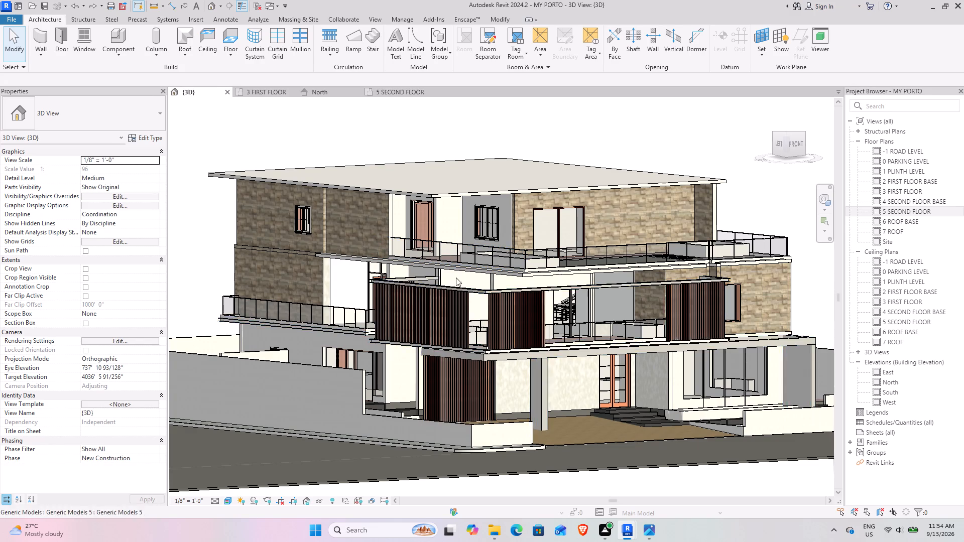
shift+middle_drag(453, 275, 456, 318)
scroll(436, 321, up, 8)
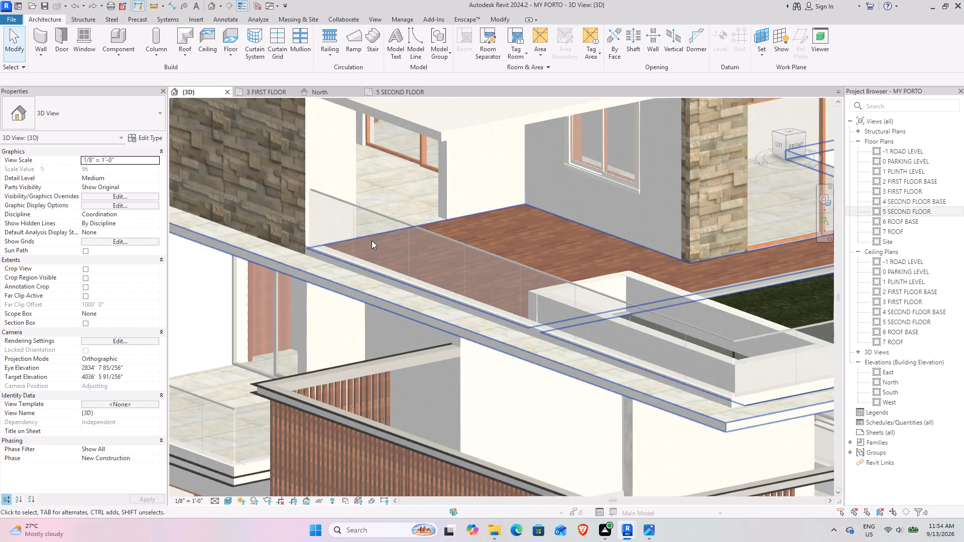
scroll(452, 308, down, 4)
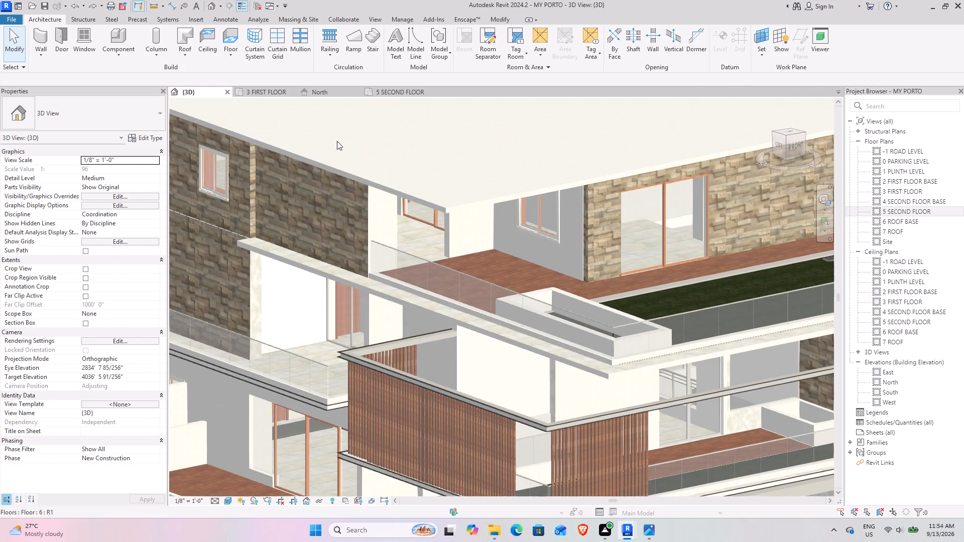
Check the 5 SECOND FLOOR plan around the lobby, staircase, lift, timber deck and lawn terrace.
click(413, 88)
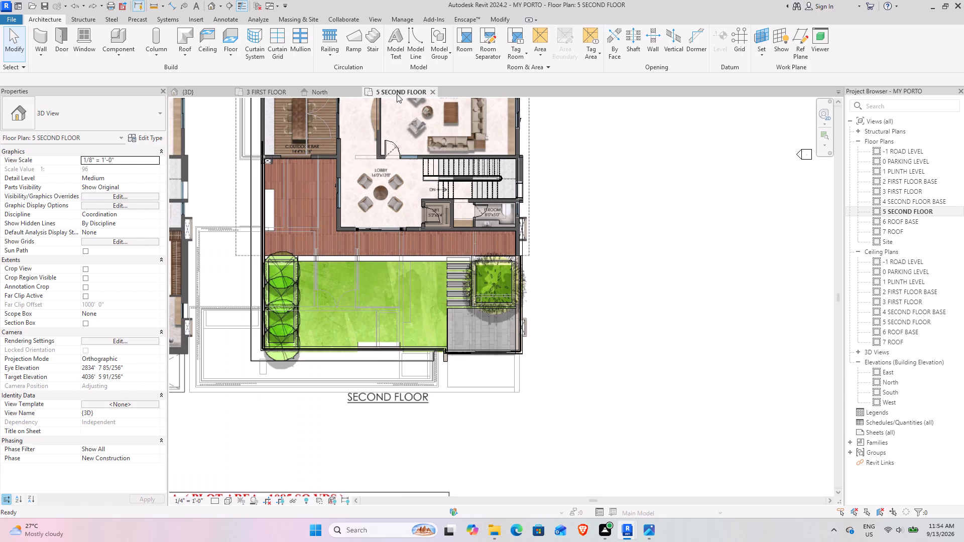
scroll(319, 231, down, 3)
middle_drag(337, 217, 415, 405)
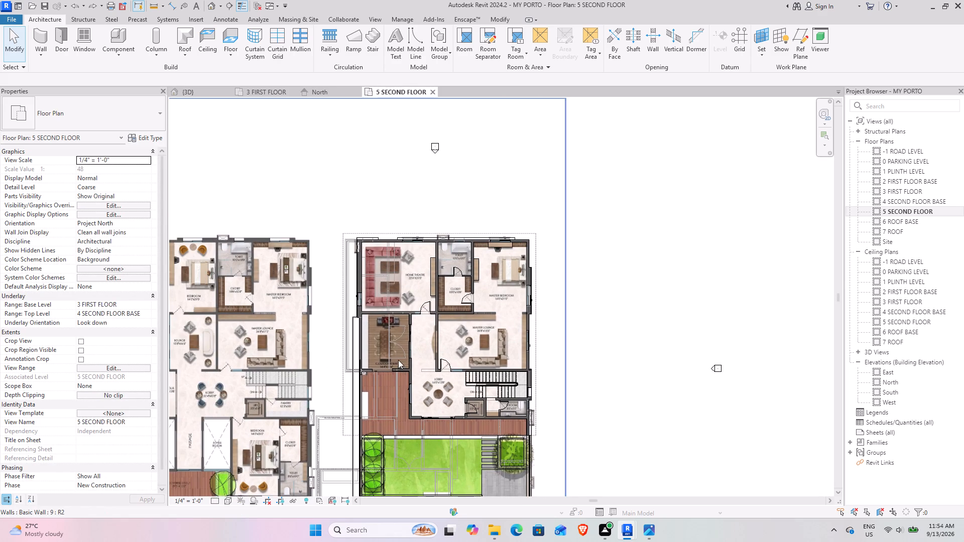
middle_drag(388, 355, 344, 286)
scroll(405, 293, up, 4)
scroll(481, 314, up, 4)
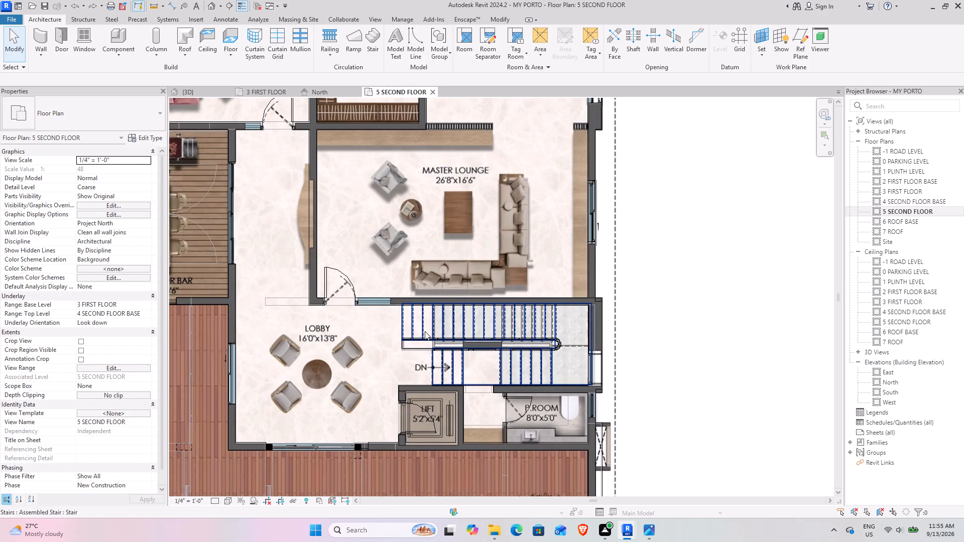
middle_drag(465, 395, 435, 310)
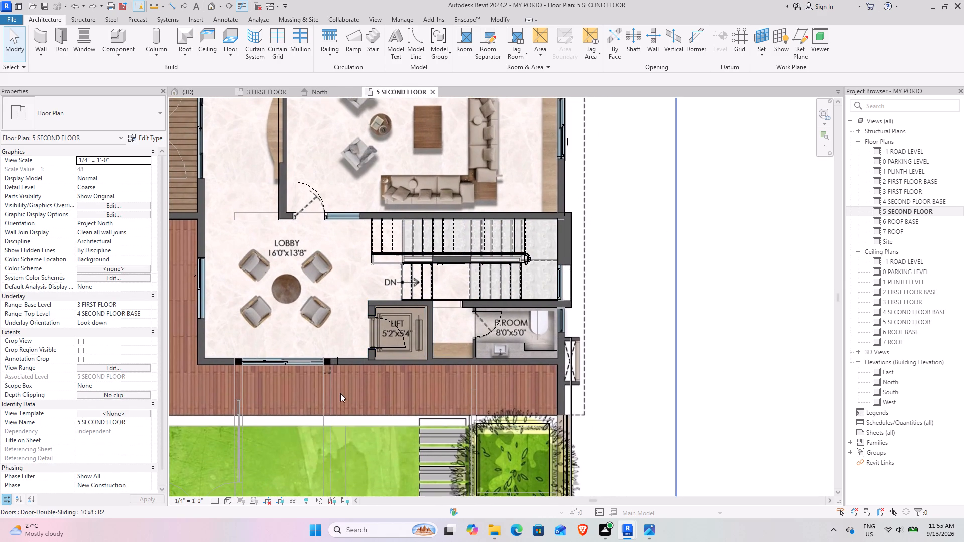
middle_drag(338, 392, 429, 311)
scroll(140, 112, up, 1)
Return to the 3D view and examine the front facade, terrace railing and overall massing of the house.
click(190, 95)
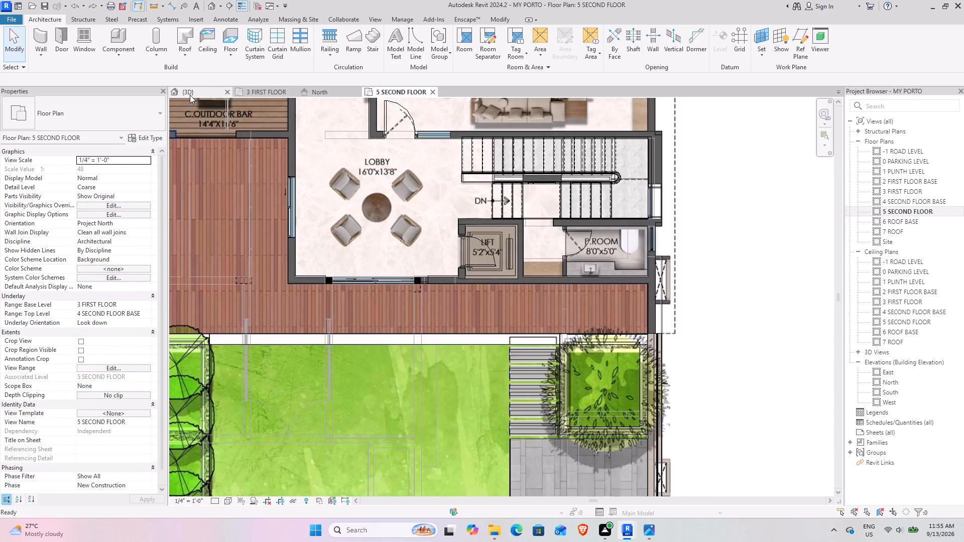
shift+middle_drag(555, 252, 513, 216)
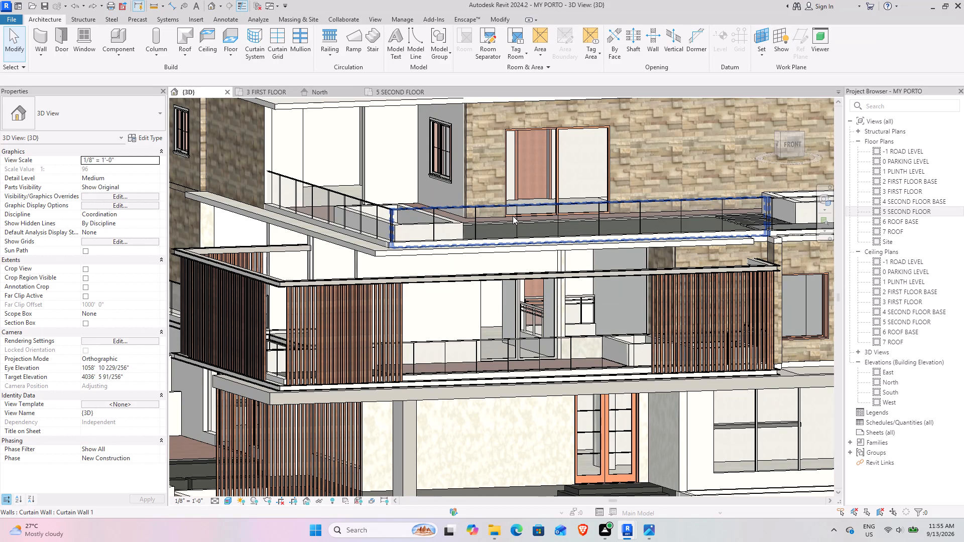
scroll(466, 225, down, 6)
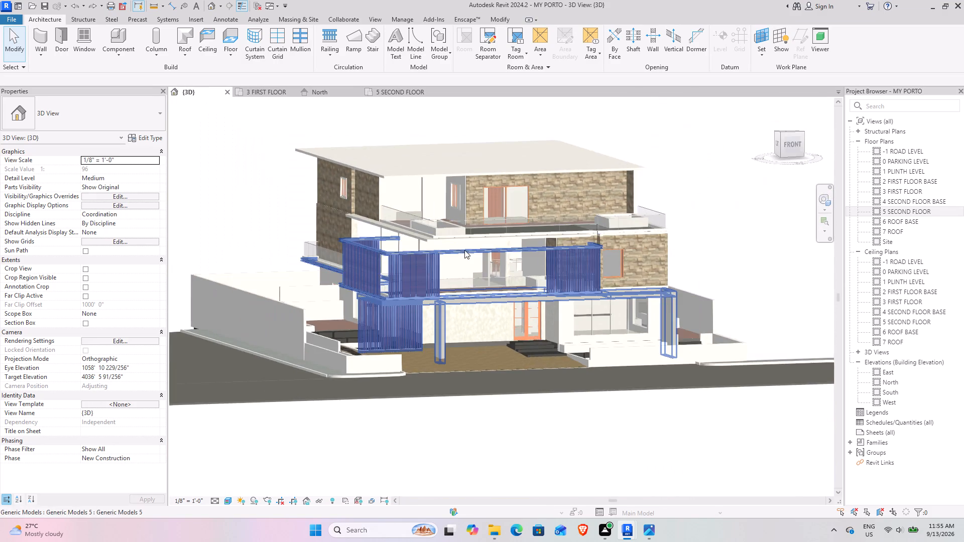
shift+middle_drag(458, 252, 495, 305)
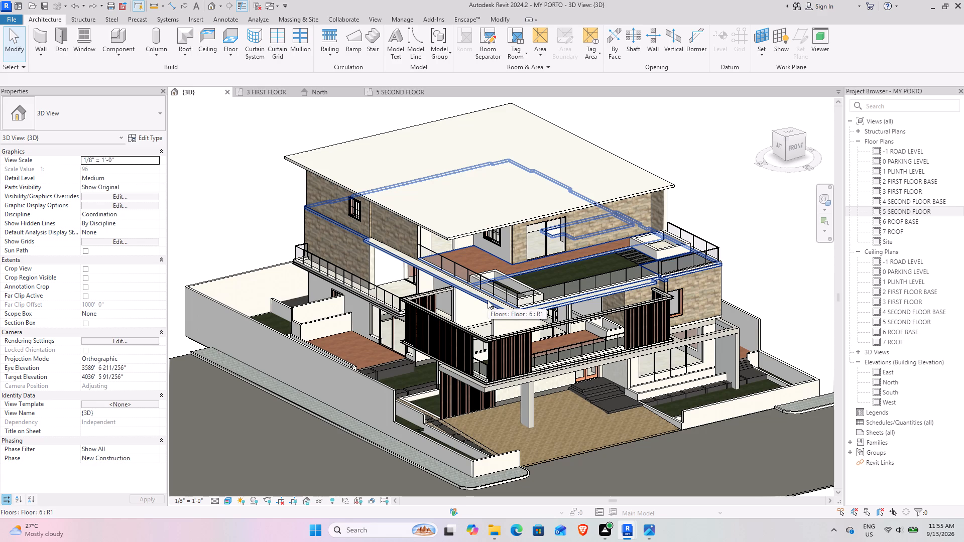
scroll(488, 300, down, 2)
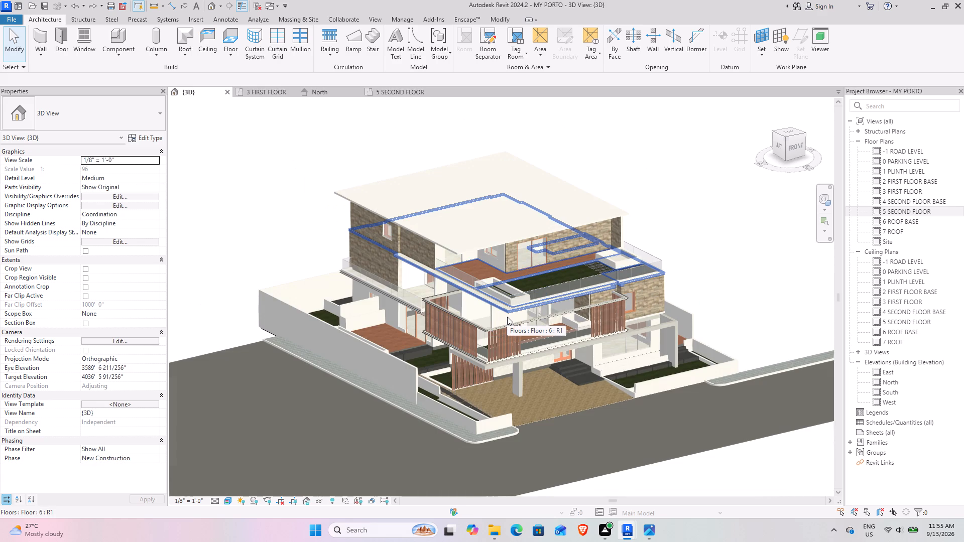
Examine the jaali screens, porch column, forecourt and second-floor terrace in the 3D view from several angles.
scroll(507, 317, up, 3)
shift+middle_drag(490, 373, 461, 324)
scroll(552, 362, up, 5)
shift+middle_drag(486, 368, 513, 383)
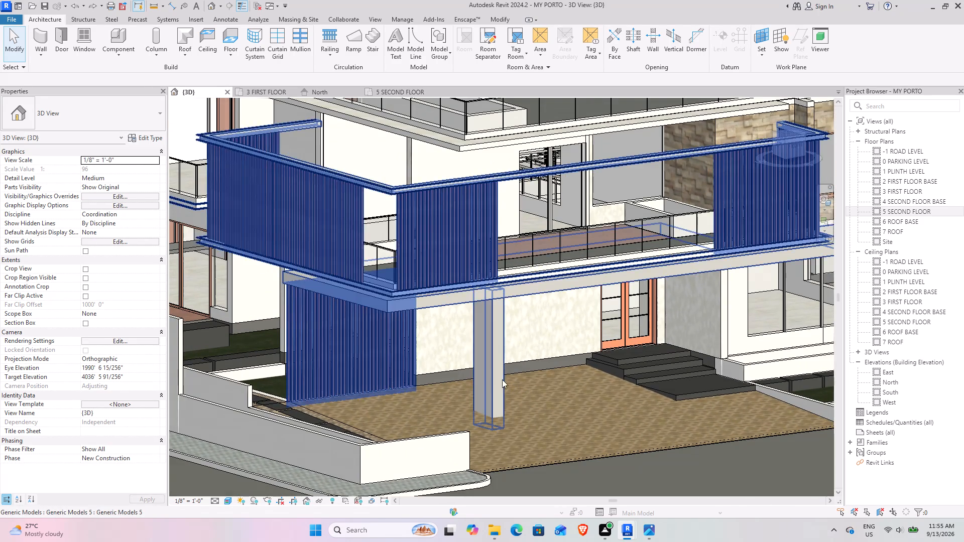
shift+middle_drag(487, 379, 479, 416)
scroll(439, 395, down, 5)
shift+middle_drag(314, 355, 349, 321)
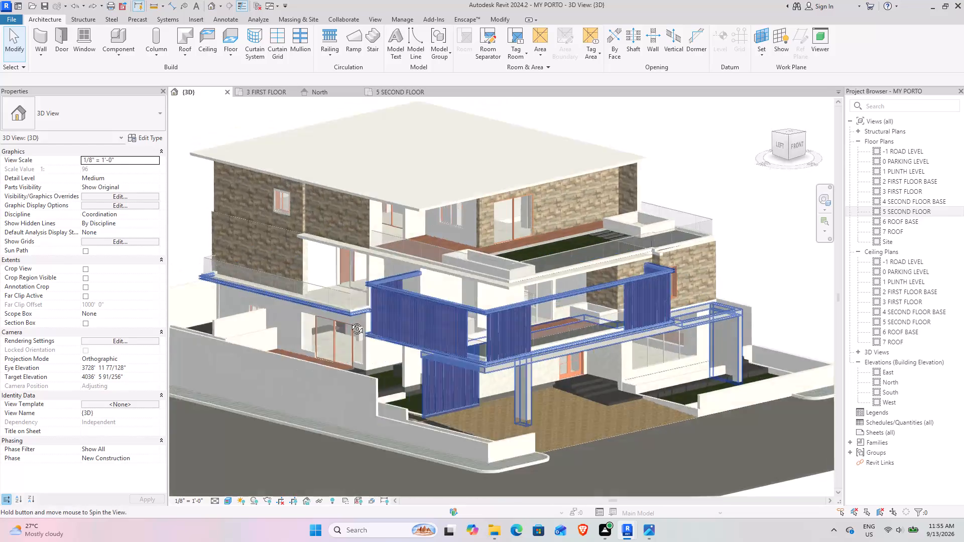
shift+middle_drag(349, 321, 348, 278)
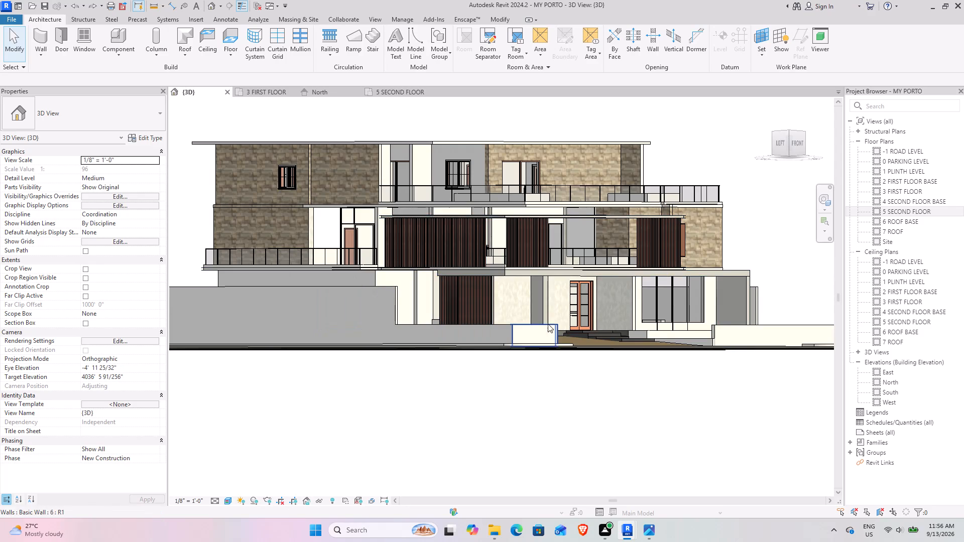
scroll(416, 228, up, 4)
shift+middle_drag(483, 236, 484, 280)
middle_drag(457, 284, 467, 189)
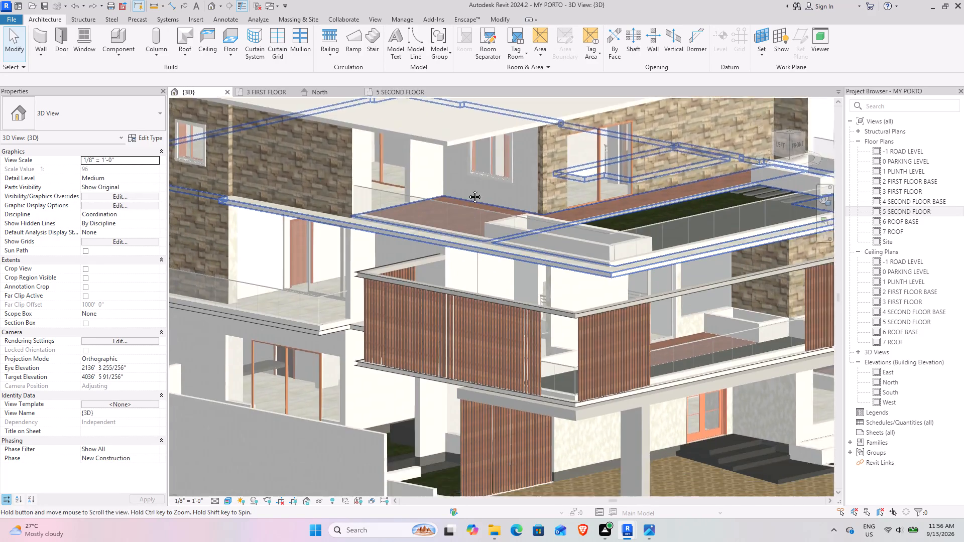
Examine the entrance door and steps, porch, ground-floor jaali screen and side garden in the 3D view.
middle_drag(467, 189, 472, 156)
scroll(429, 233, up, 1)
middle_drag(422, 233, 372, 202)
click(519, 343)
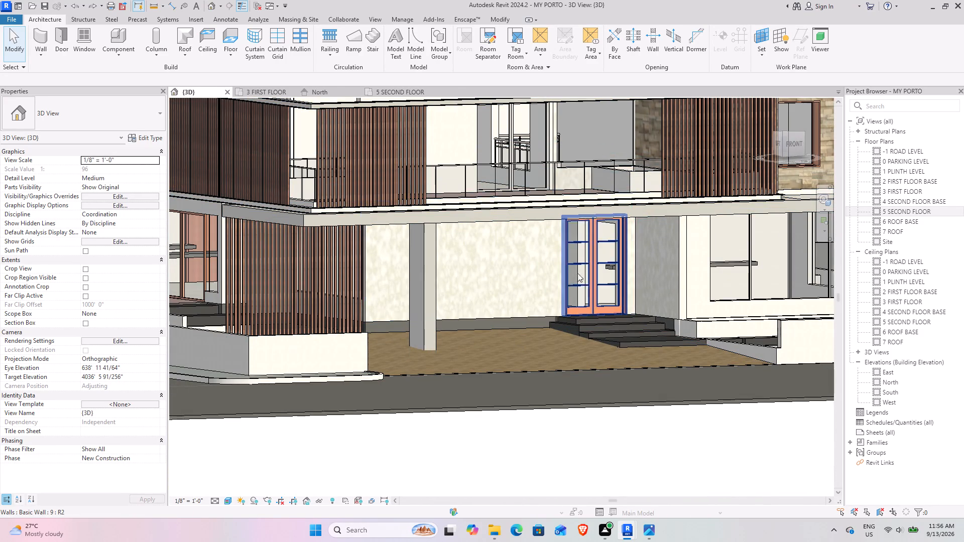
scroll(551, 296, down, 4)
shift+middle_drag(584, 293, 547, 317)
scroll(544, 314, up, 9)
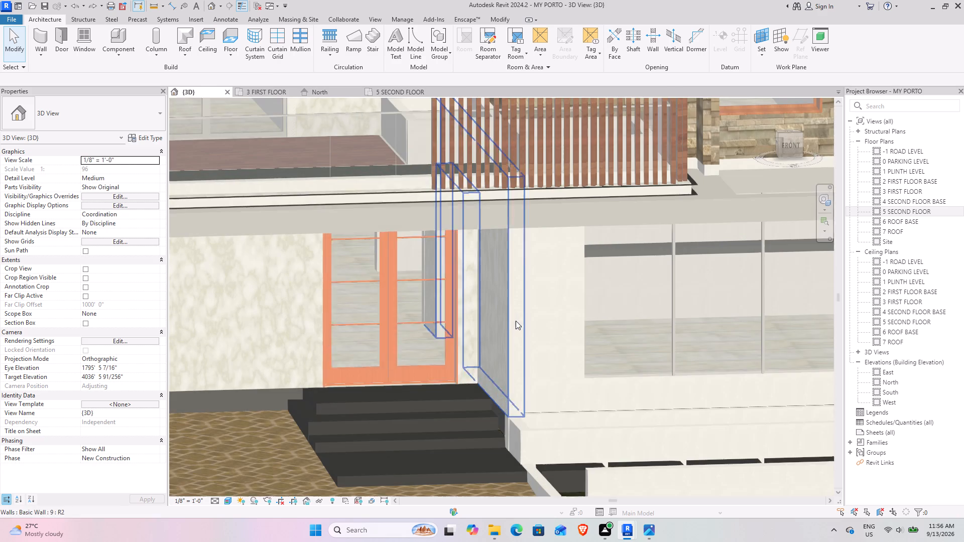
middle_drag(414, 313, 478, 260)
shift+middle_drag(444, 260, 517, 256)
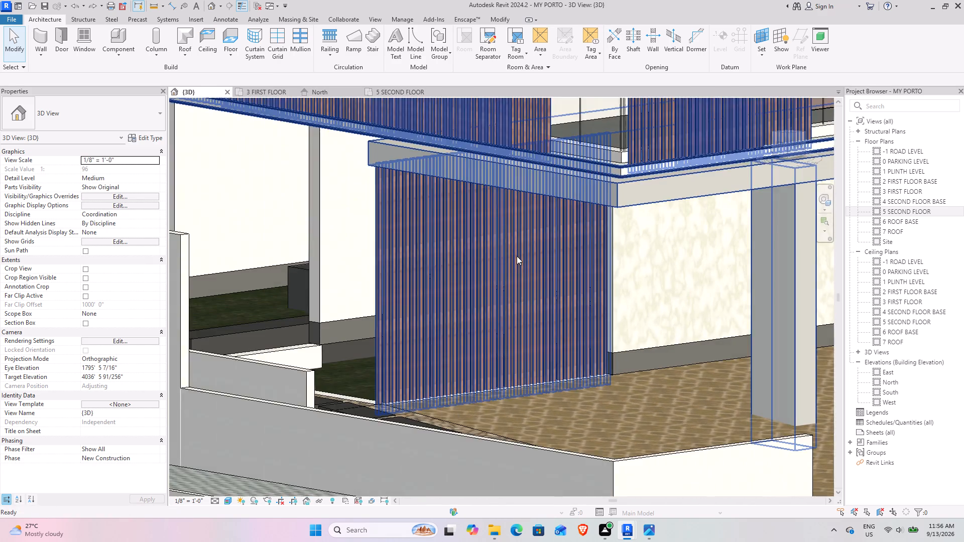
scroll(519, 256, down, 5)
shift+middle_drag(462, 281, 523, 327)
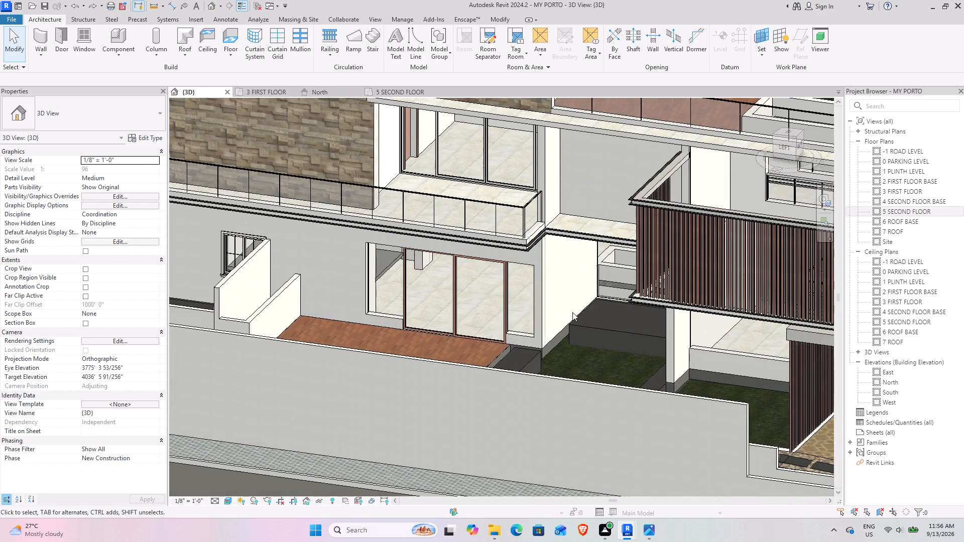
middle_drag(572, 312, 566, 304)
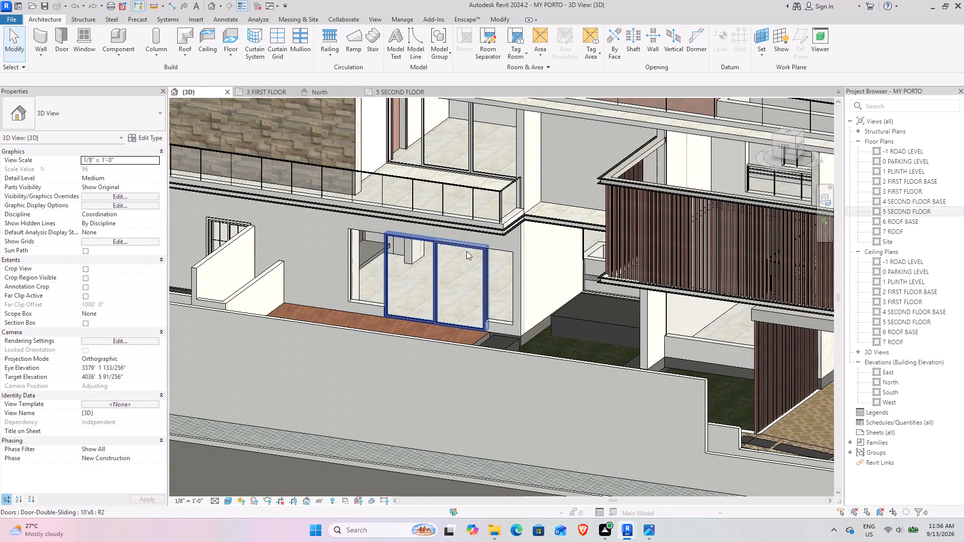
Examine the side boundary wall, timber deck and overall house form in the 3D view from the side and front corner.
scroll(386, 282, down, 4)
middle_drag(410, 351, 417, 387)
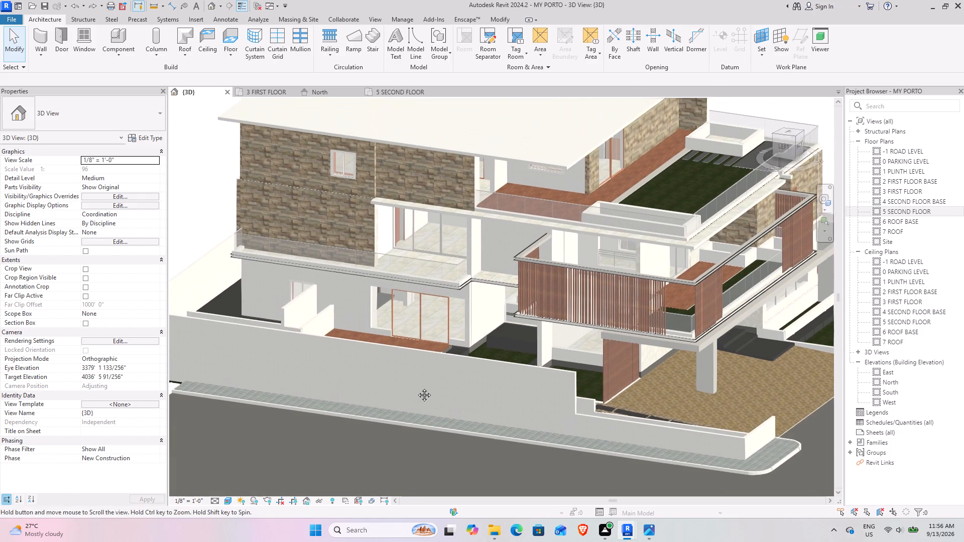
middle_drag(417, 387, 417, 389)
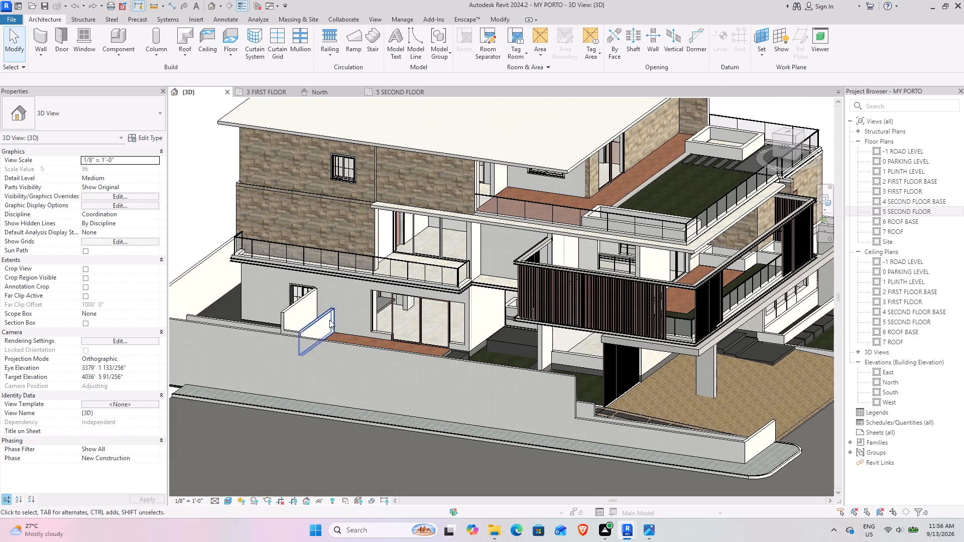
shift+middle_drag(287, 324, 252, 349)
middle_drag(250, 350, 478, 349)
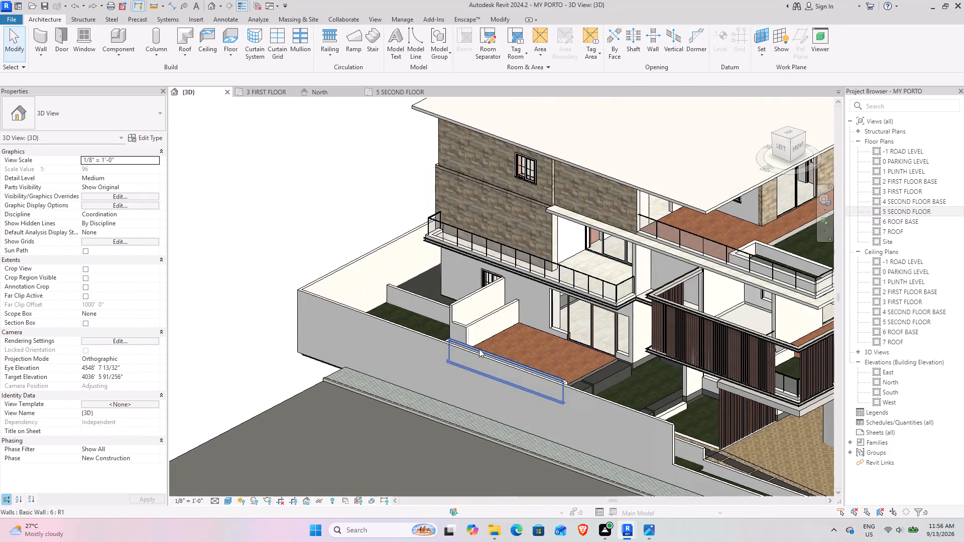
scroll(582, 222, down, 3)
middle_drag(610, 224, 437, 247)
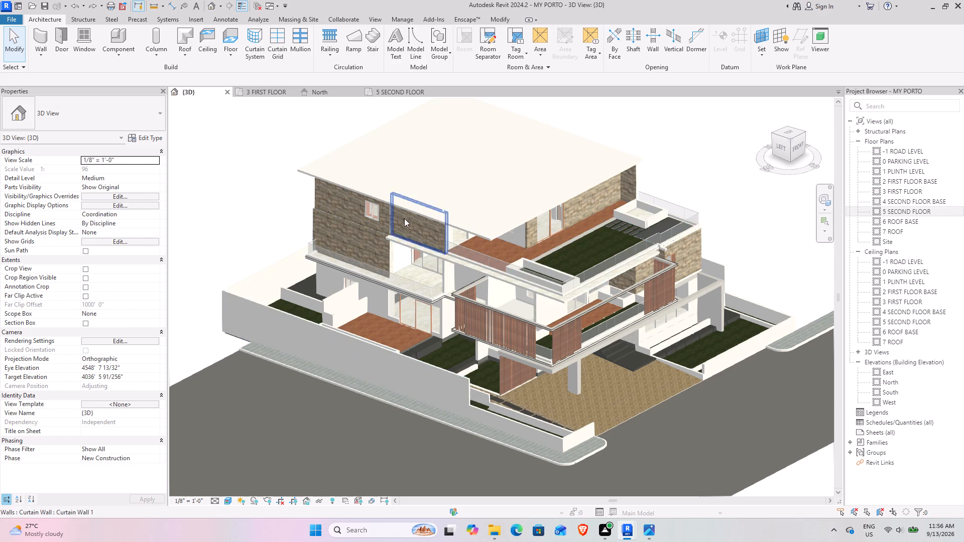
scroll(404, 218, down, 4)
middle_drag(400, 216, 411, 247)
middle_drag(403, 259, 326, 175)
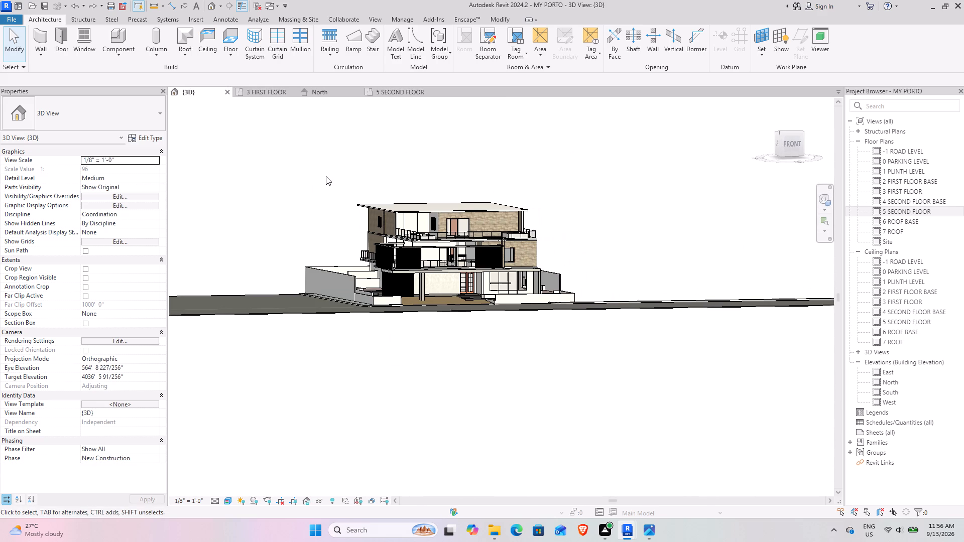
shift+middle_drag(369, 257, 370, 258)
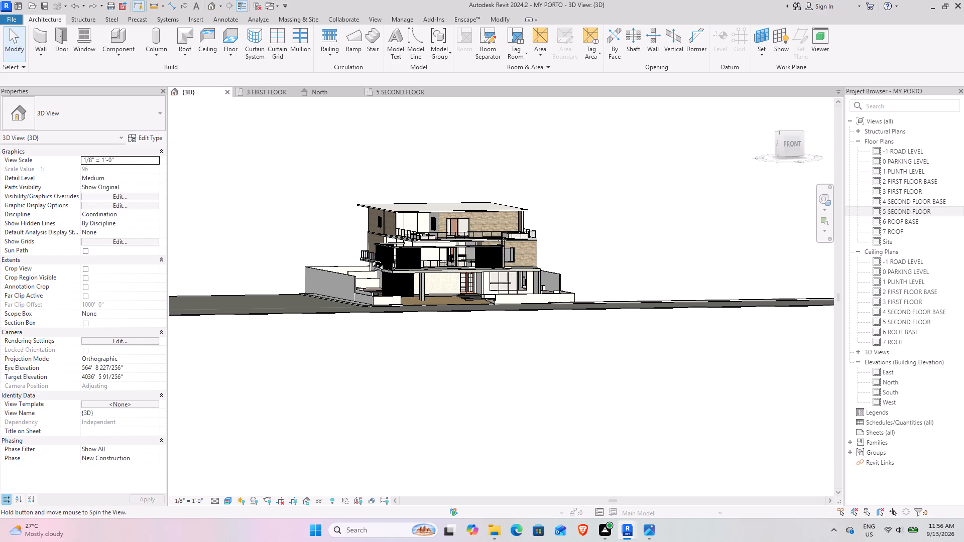
shift+middle_drag(370, 258, 414, 317)
scroll(415, 243, up, 4)
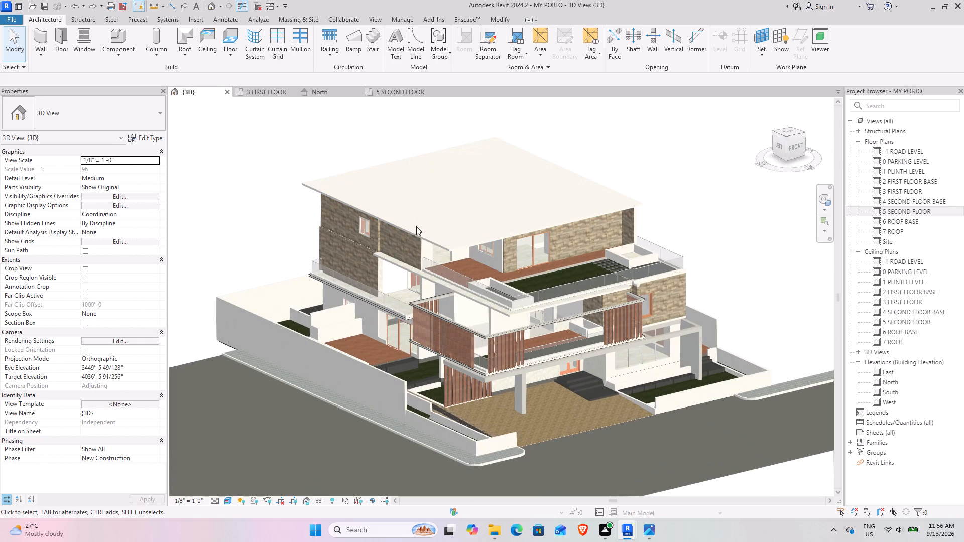
Examine the stone-clad upper side walls, their window and the roof overhang in the 3D view.
shift+middle_drag(423, 245, 472, 269)
scroll(449, 227, up, 5)
shift+middle_drag(375, 281, 379, 255)
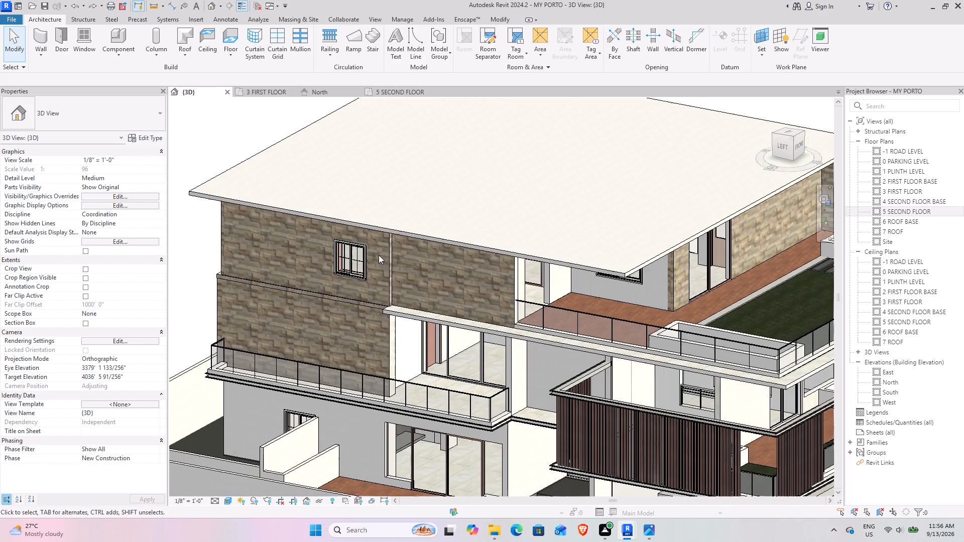
scroll(385, 260, up, 8)
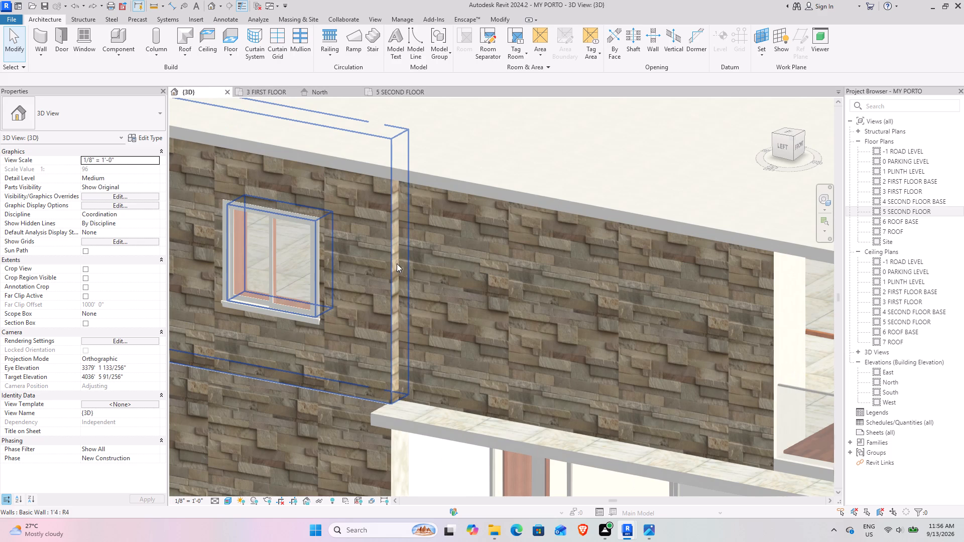
scroll(414, 298, down, 4)
scroll(479, 289, down, 4)
shift+middle_drag(469, 314, 460, 314)
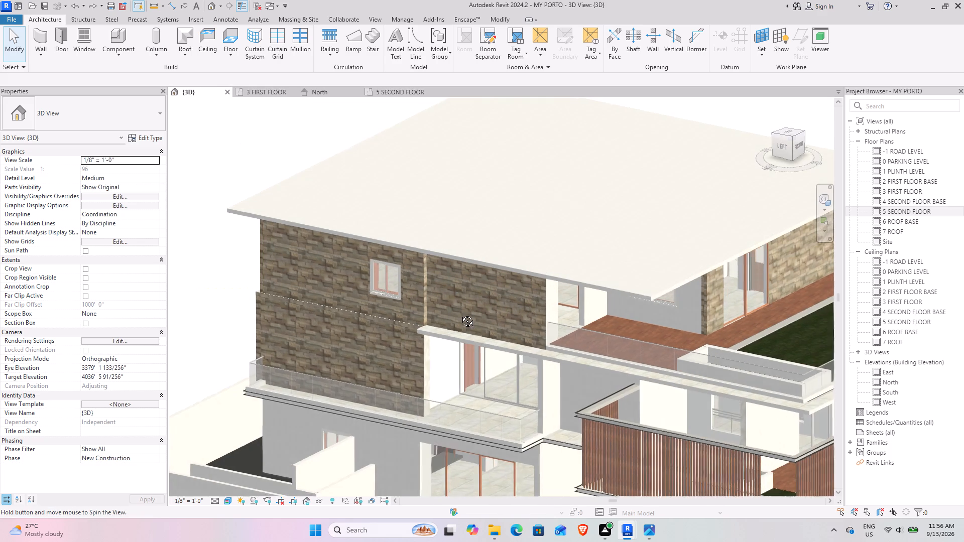
shift+middle_drag(460, 314, 443, 314)
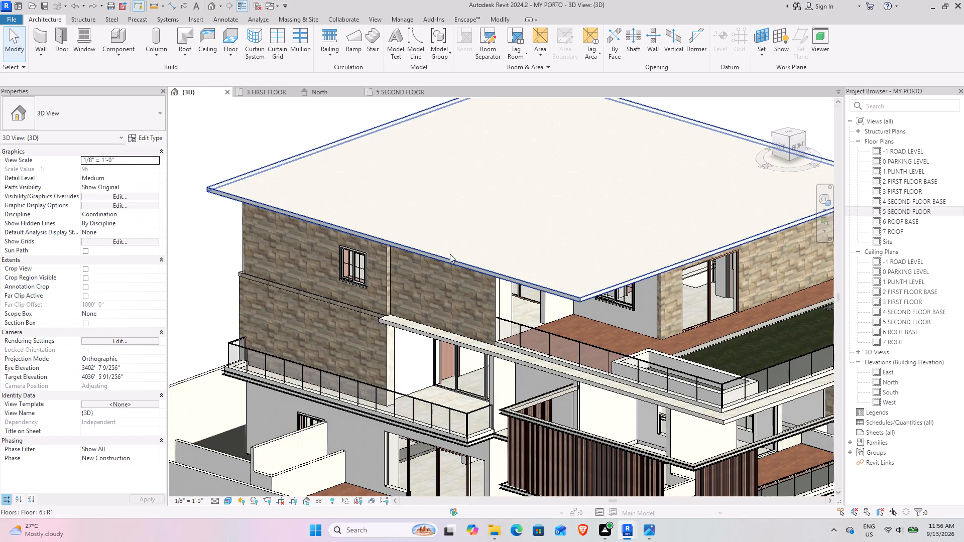
shift+middle_drag(440, 254, 414, 267)
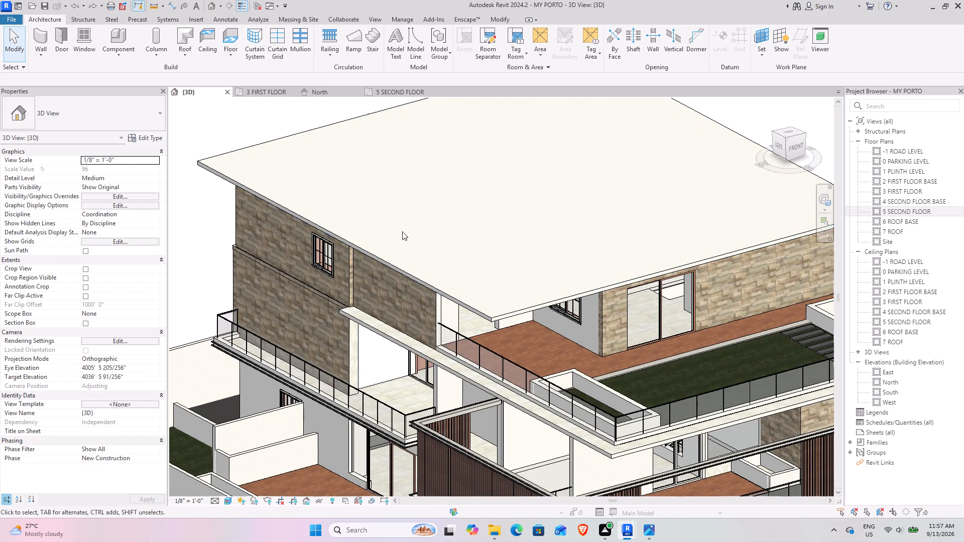
Examine the overall massing of the house in the 3D view from the front, the front corner and above.
scroll(381, 291, down, 10)
shift+middle_drag(491, 378, 471, 369)
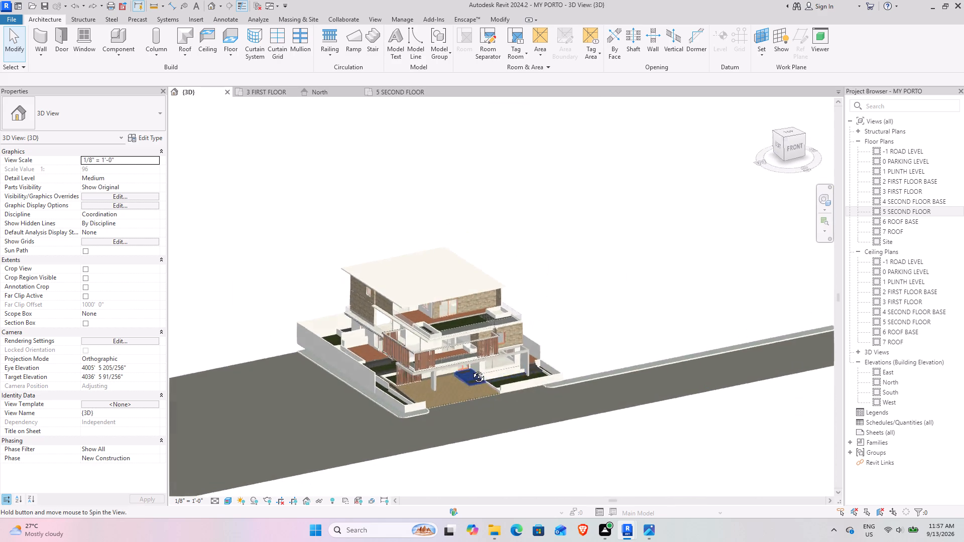
shift+middle_drag(471, 369, 439, 318)
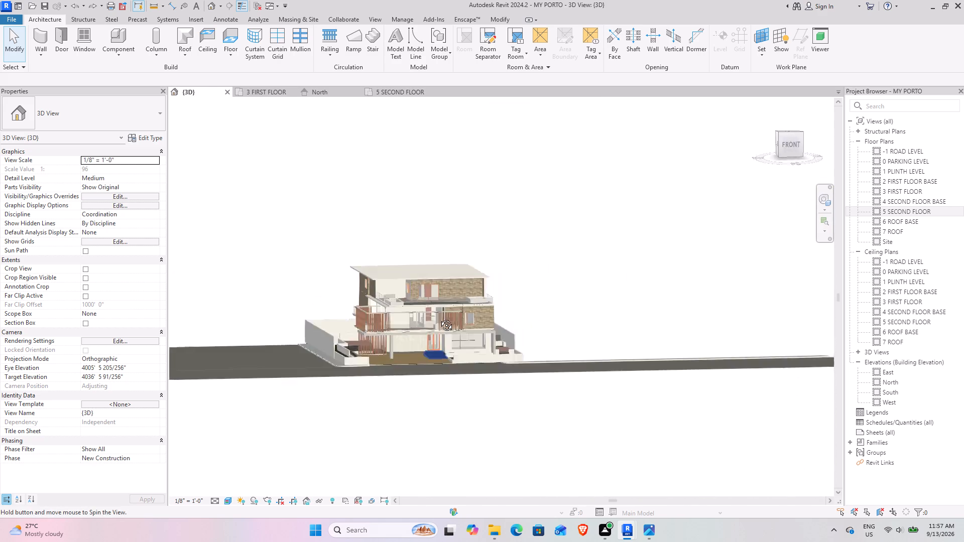
shift+middle_drag(439, 318, 498, 331)
scroll(432, 327, up, 4)
shift+middle_drag(394, 393, 416, 412)
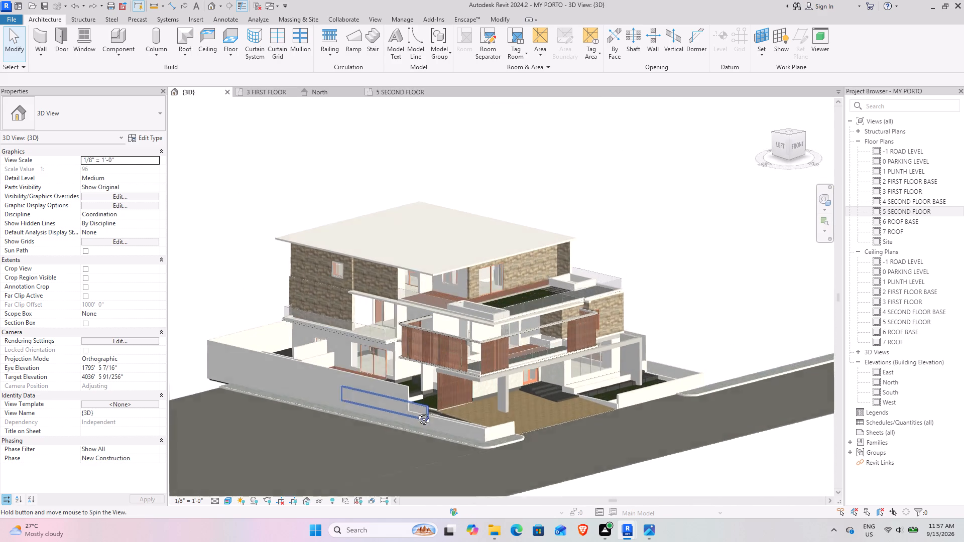
shift+middle_drag(416, 412, 330, 458)
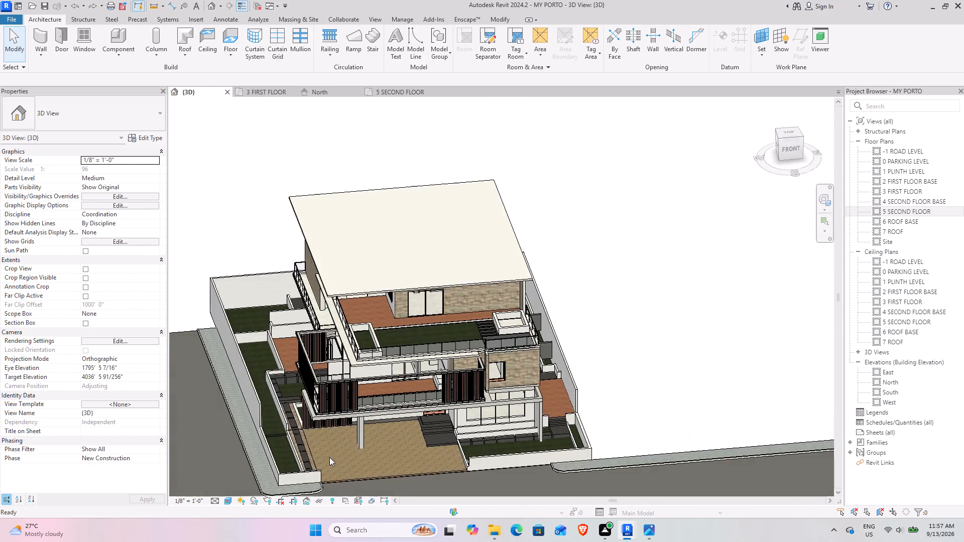
shift+middle_drag(329, 457, 308, 370)
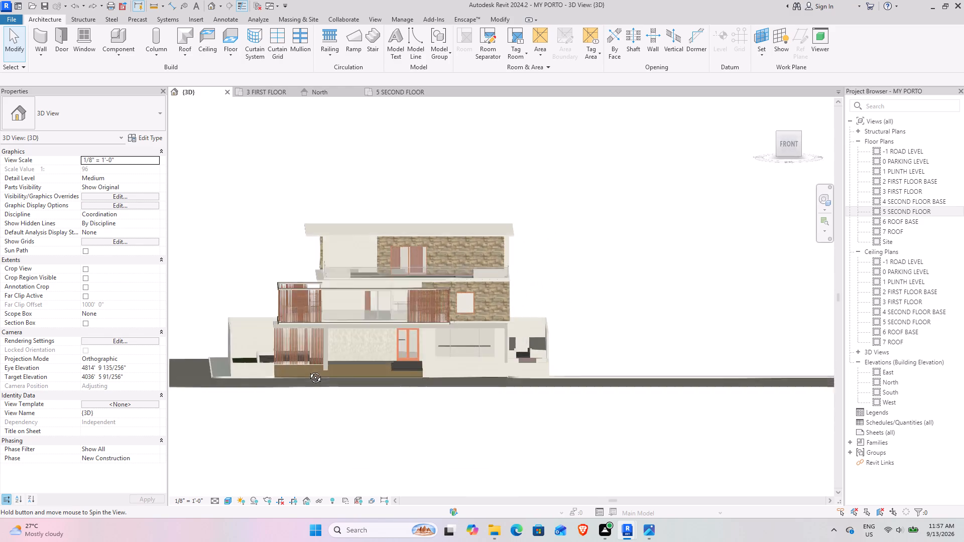
shift+middle_drag(308, 370, 381, 447)
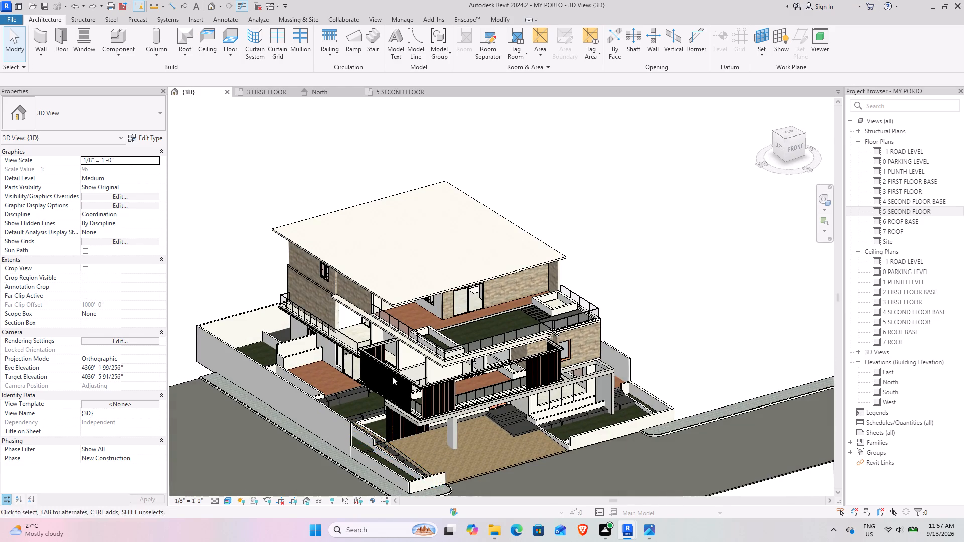
scroll(384, 302, up, 4)
scroll(396, 315, down, 3)
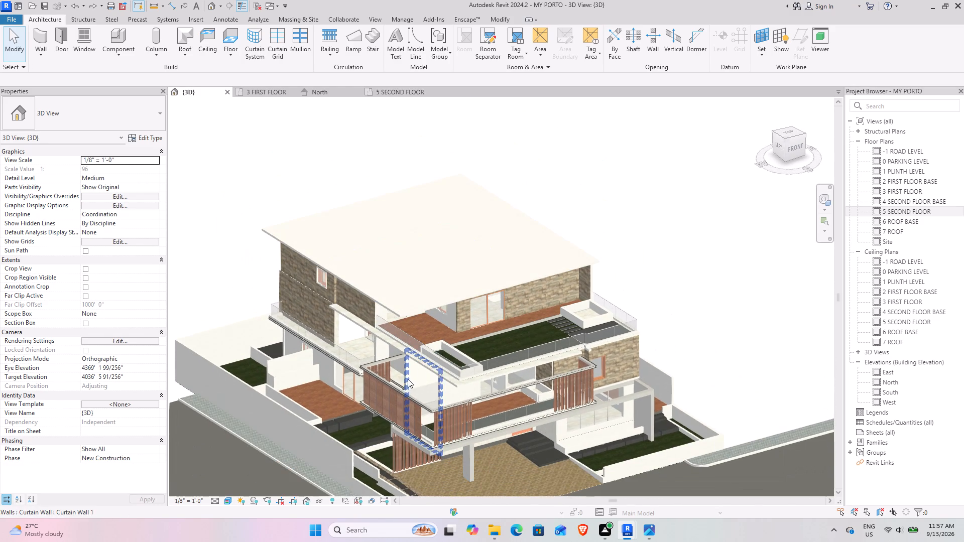
shift+middle_drag(396, 377, 328, 299)
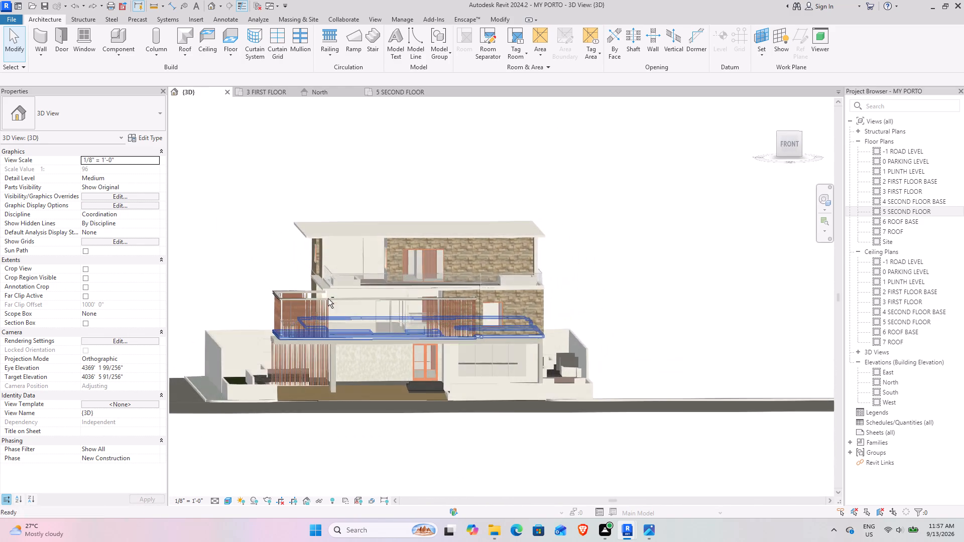
shift+middle_drag(344, 290, 316, 304)
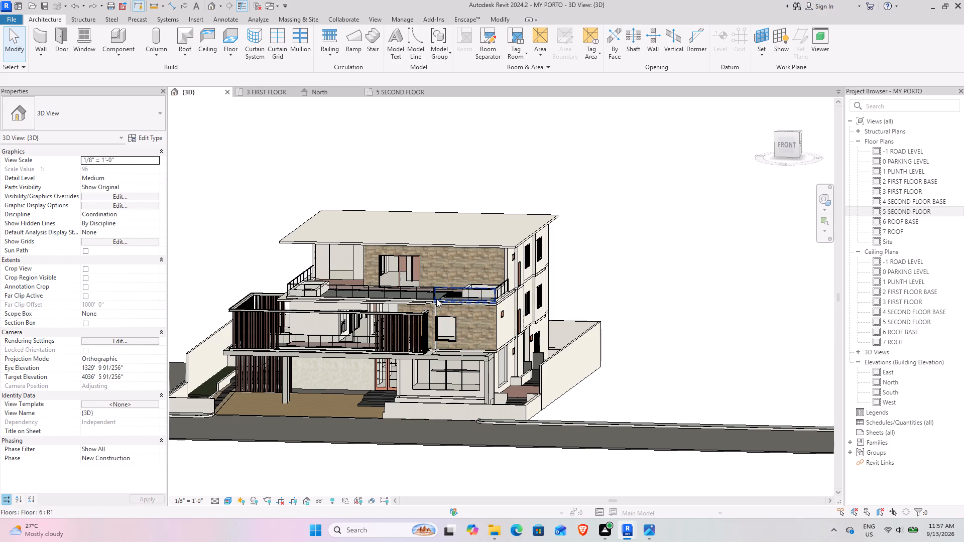
Examine the second-floor terrace with its deck, lawn and planters, and the front porch and forecourt in the 3D view.
shift+middle_drag(436, 299, 471, 353)
scroll(408, 316, up, 8)
shift+middle_drag(382, 348, 396, 316)
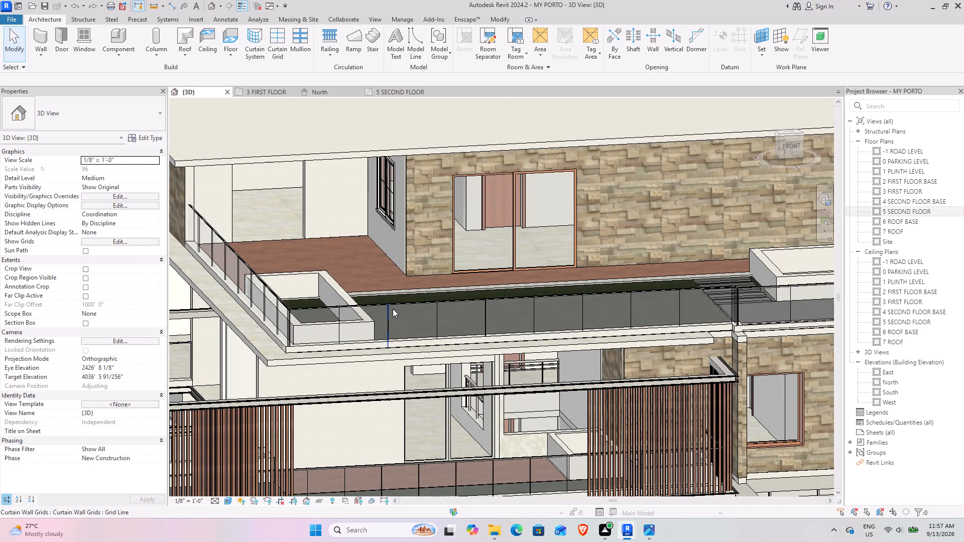
scroll(393, 309, down, 3)
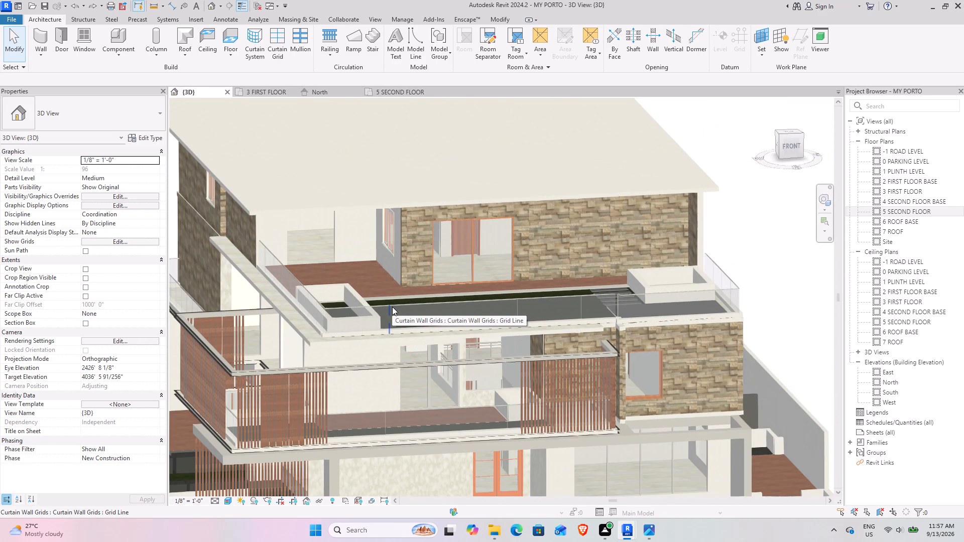
shift+middle_drag(392, 306, 395, 354)
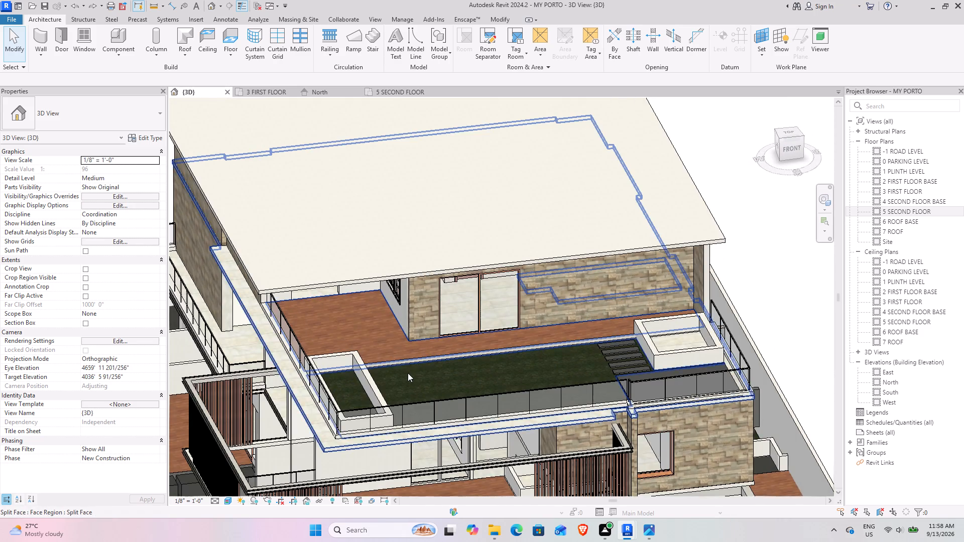
middle_drag(401, 369, 436, 200)
shift+middle_drag(498, 332, 498, 268)
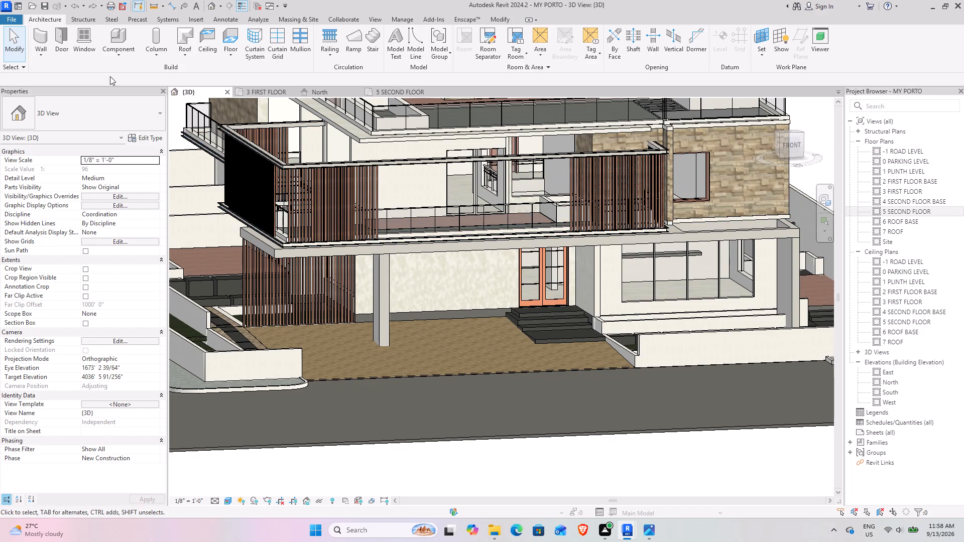
Create a new project from the Structural Analysis-Default template in the English-Imperial folder.
click(7, 21)
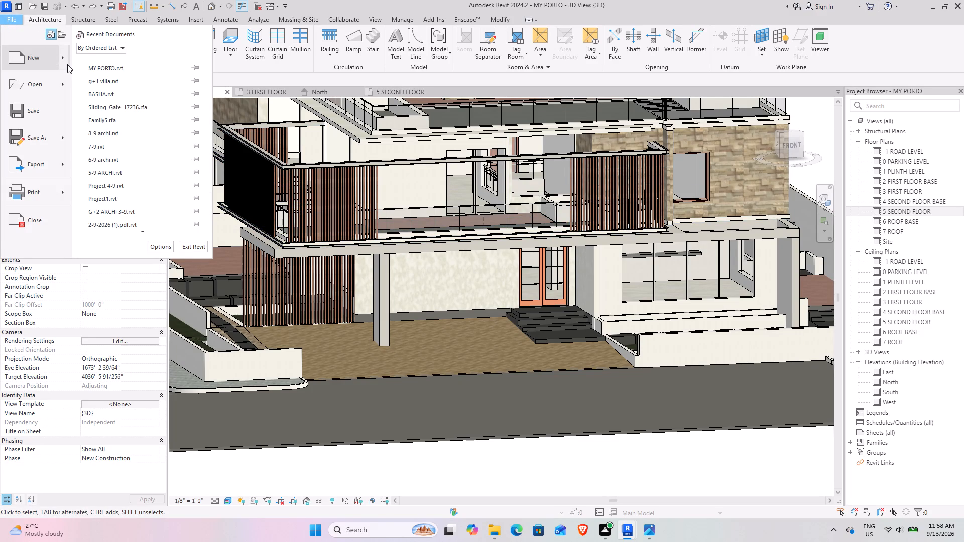
click(67, 64)
click(105, 72)
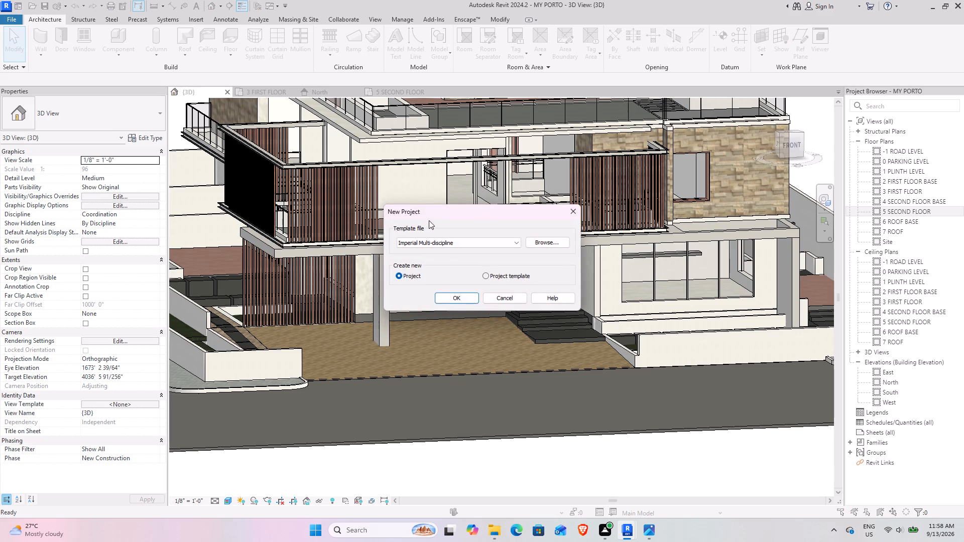
click(550, 243)
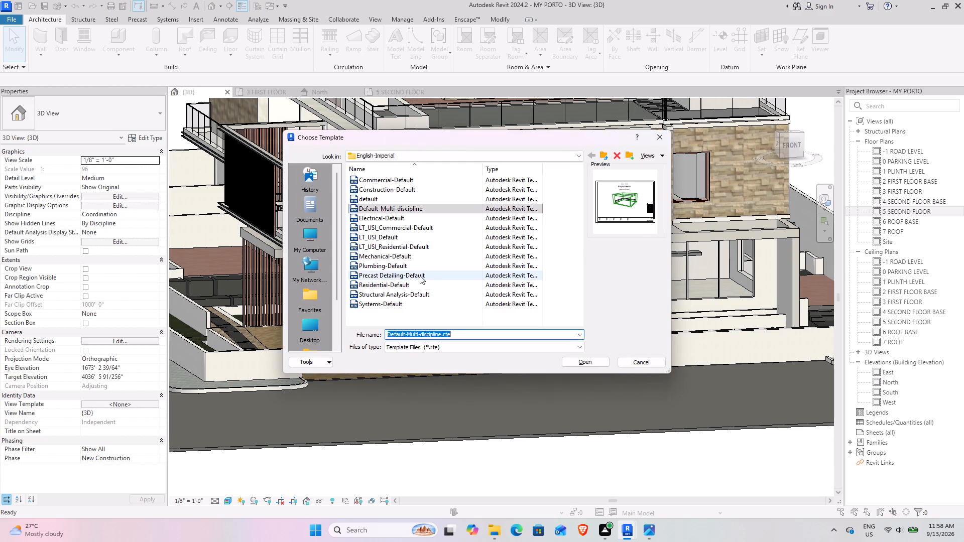
click(398, 298)
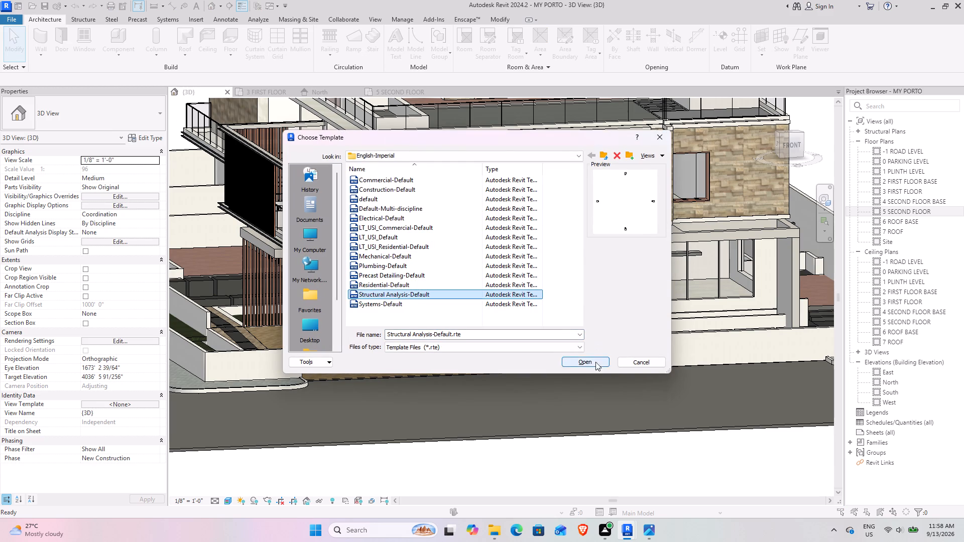
click(594, 364)
click(452, 297)
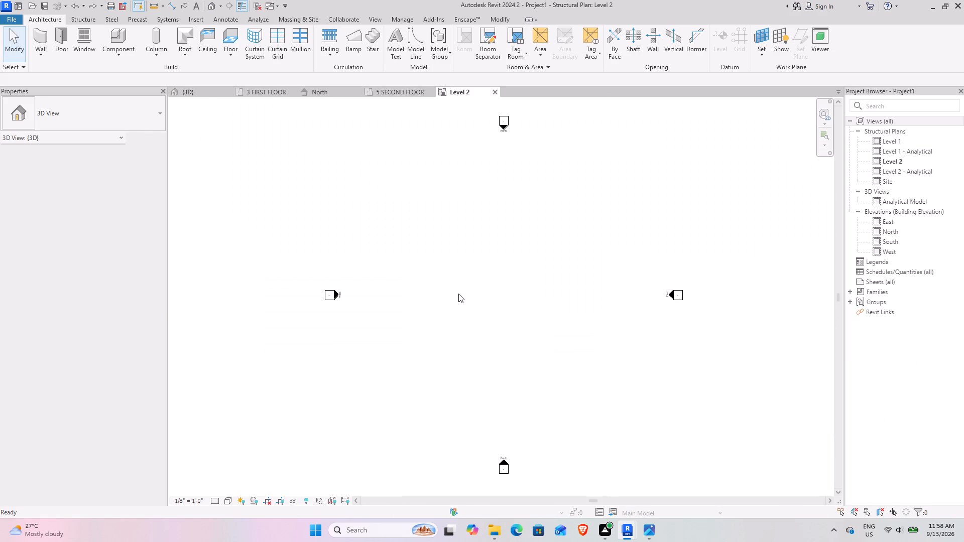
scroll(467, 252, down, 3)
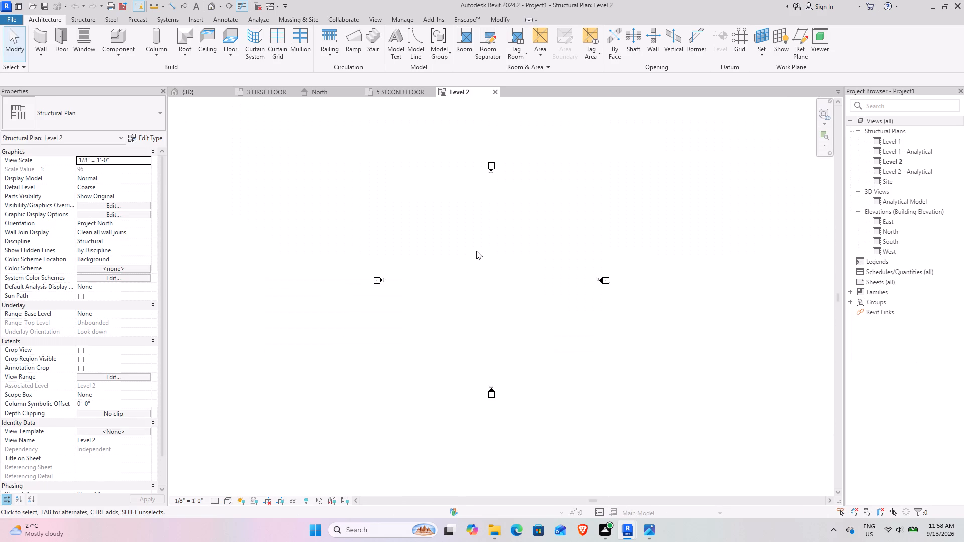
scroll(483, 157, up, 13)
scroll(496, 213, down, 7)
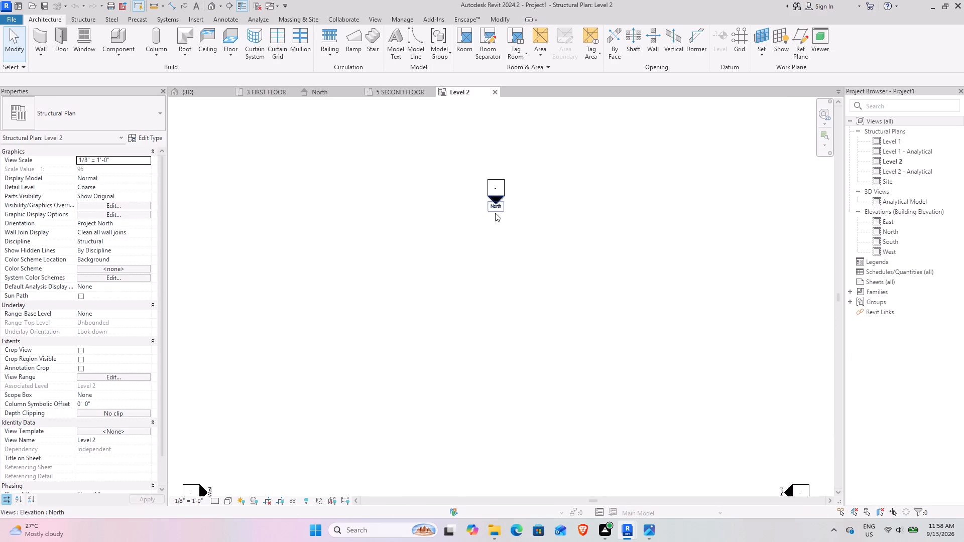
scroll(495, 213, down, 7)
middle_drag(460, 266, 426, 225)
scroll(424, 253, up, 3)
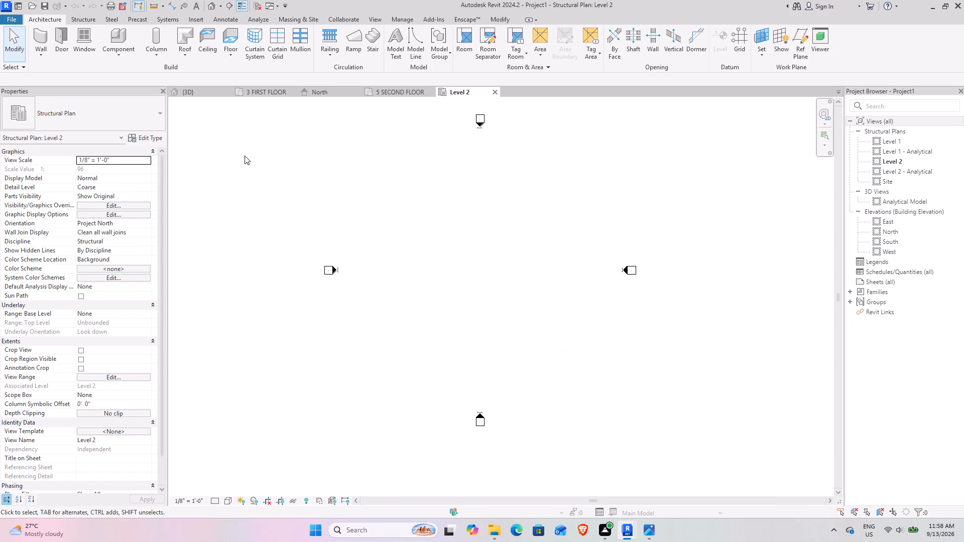
Save the MY PORTO house model from its 3D view and return to the new project's Level 2 plan.
click(194, 94)
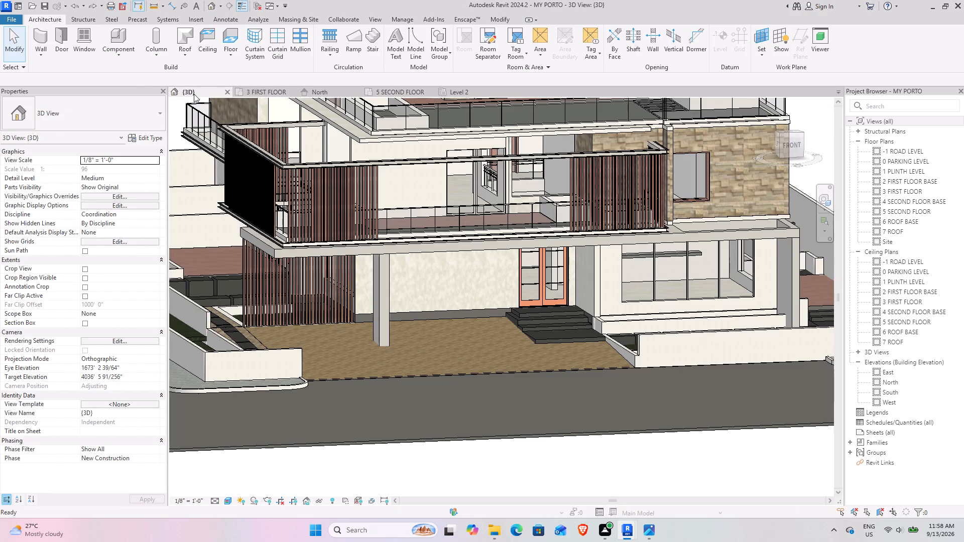
click(43, 6)
click(452, 89)
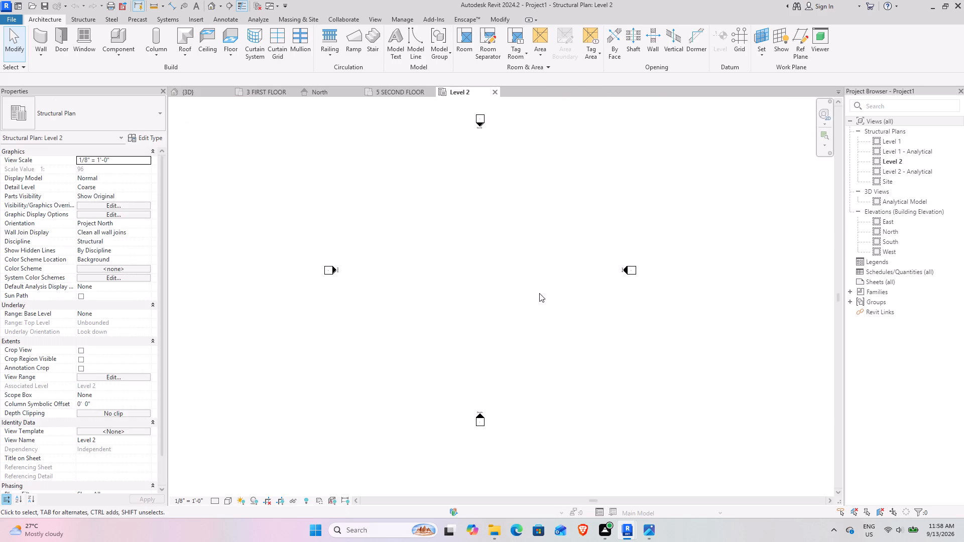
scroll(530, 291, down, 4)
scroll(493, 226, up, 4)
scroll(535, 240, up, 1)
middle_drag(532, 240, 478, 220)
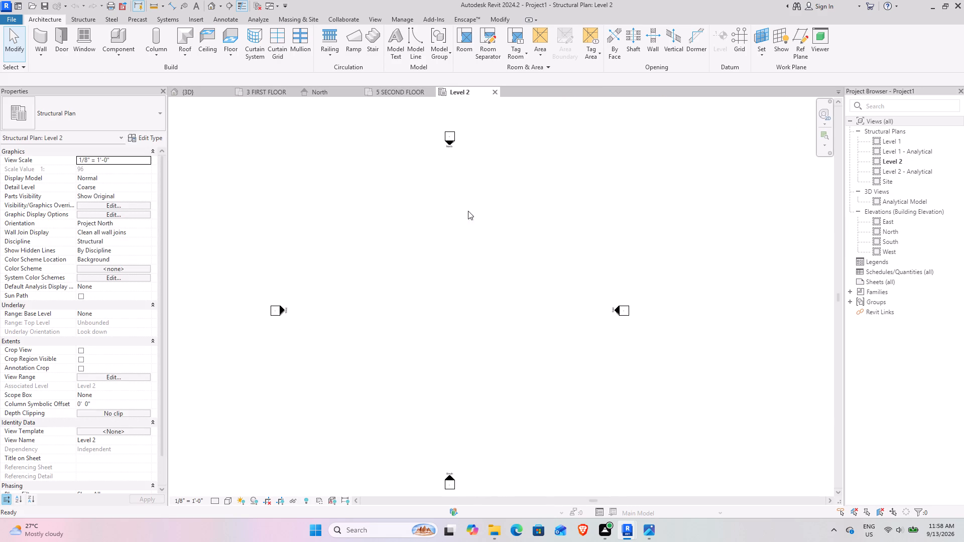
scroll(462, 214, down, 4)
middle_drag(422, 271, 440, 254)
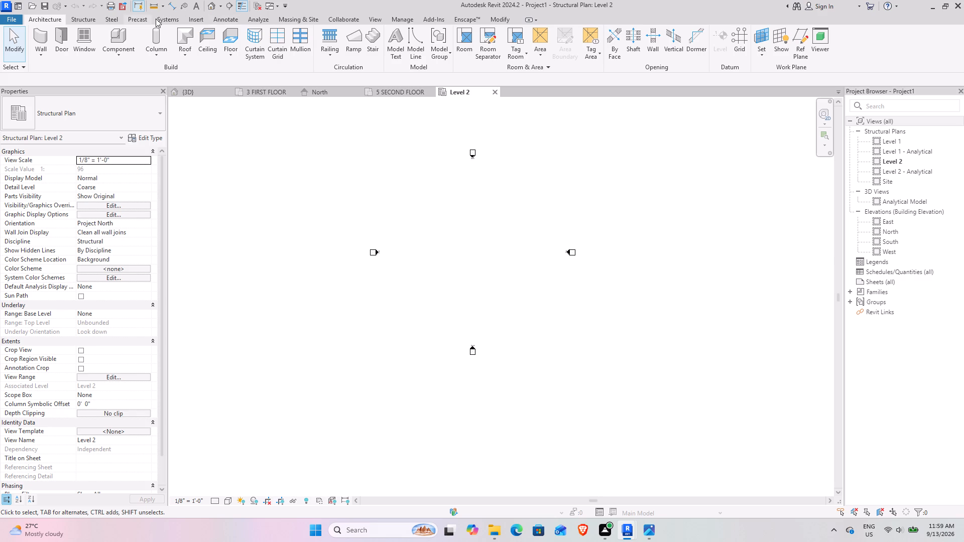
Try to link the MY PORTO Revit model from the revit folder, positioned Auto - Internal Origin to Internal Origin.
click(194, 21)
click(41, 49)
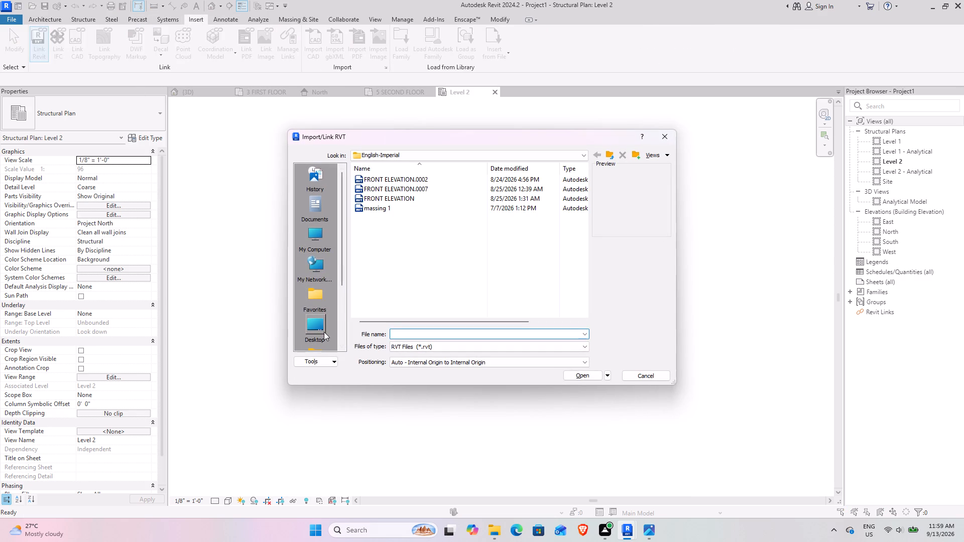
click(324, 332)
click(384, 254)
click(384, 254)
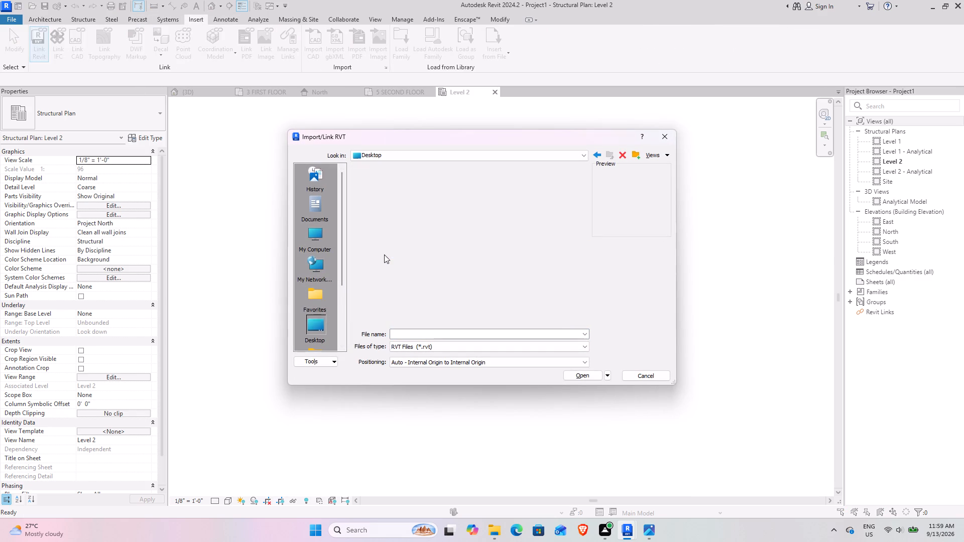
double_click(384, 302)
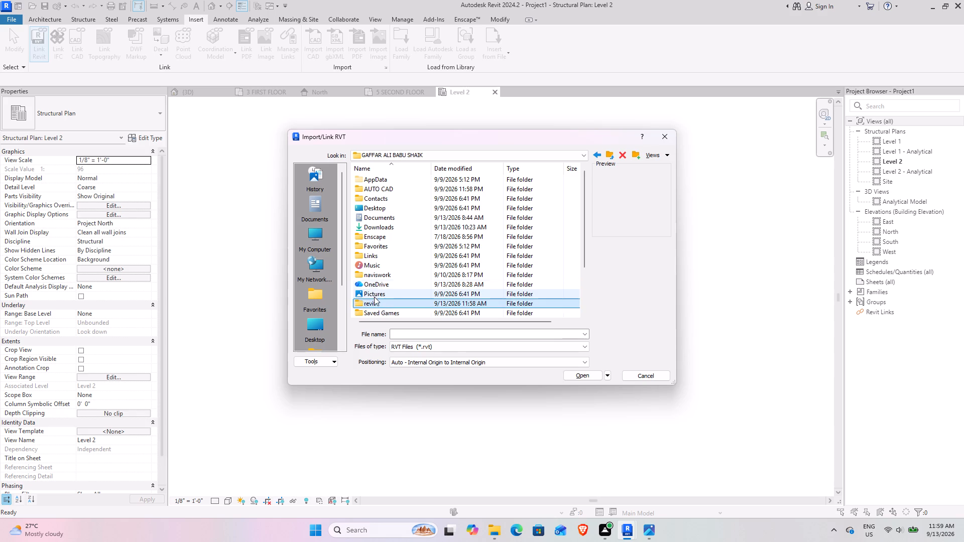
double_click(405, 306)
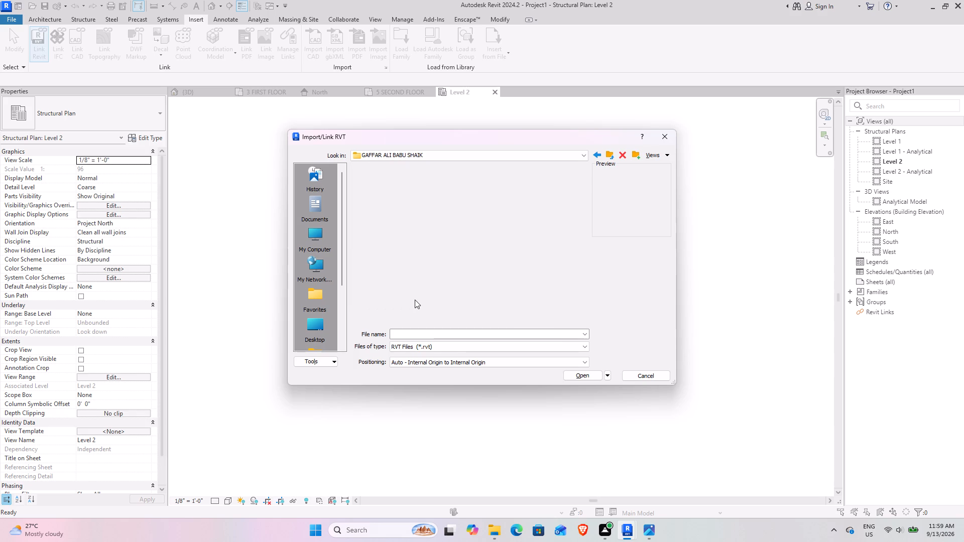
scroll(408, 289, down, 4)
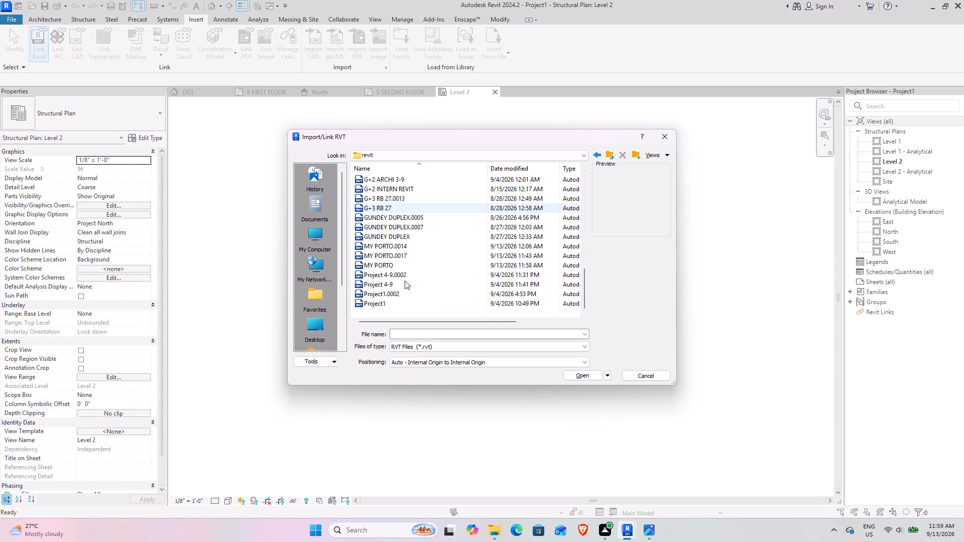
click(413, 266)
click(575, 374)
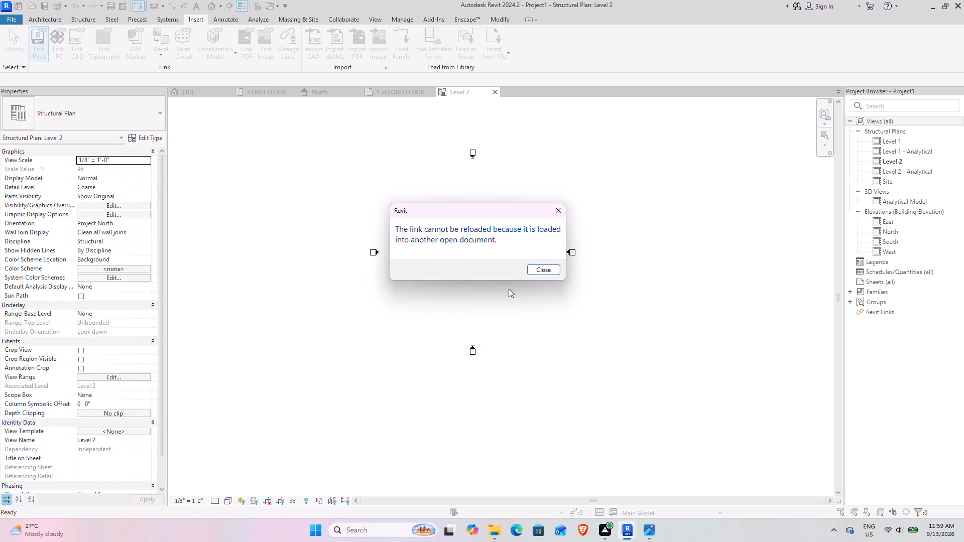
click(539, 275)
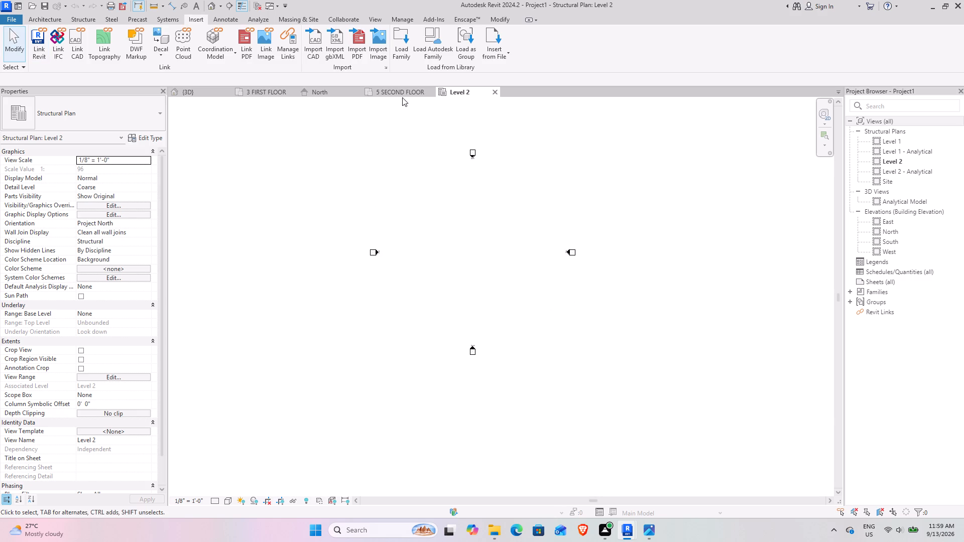
Close the MY PORTO model by closing its 5 SECOND FLOOR, North, 3 FIRST FLOOR and {3D} views.
click(432, 93)
click(353, 91)
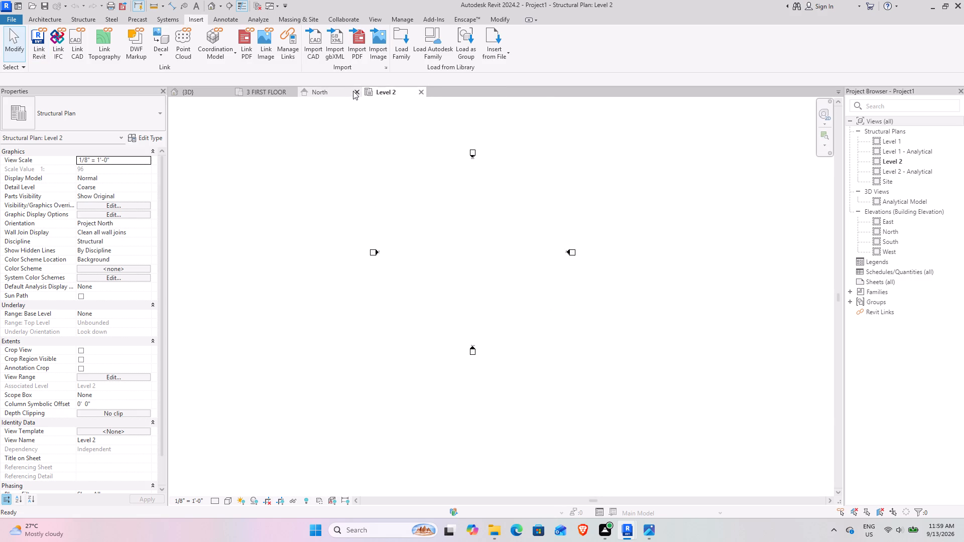
click(291, 89)
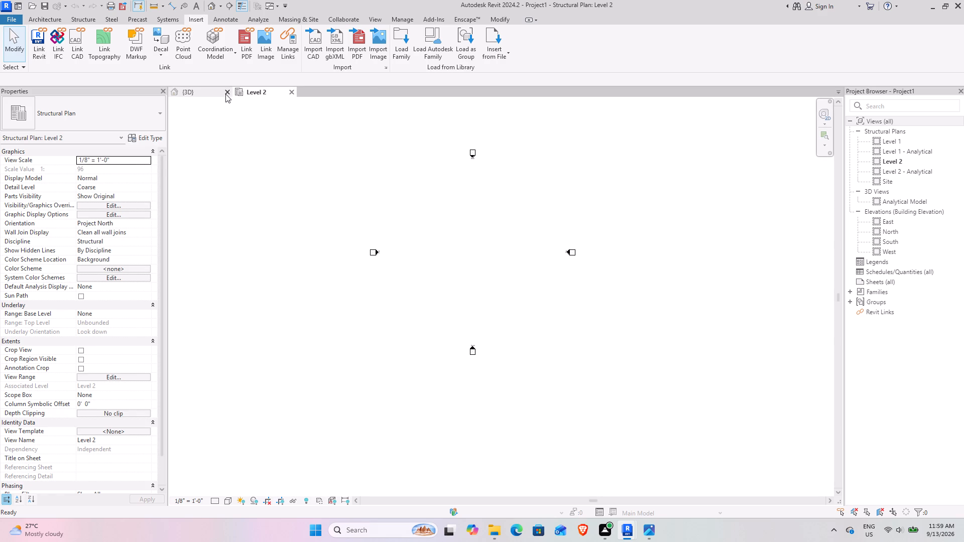
click(225, 94)
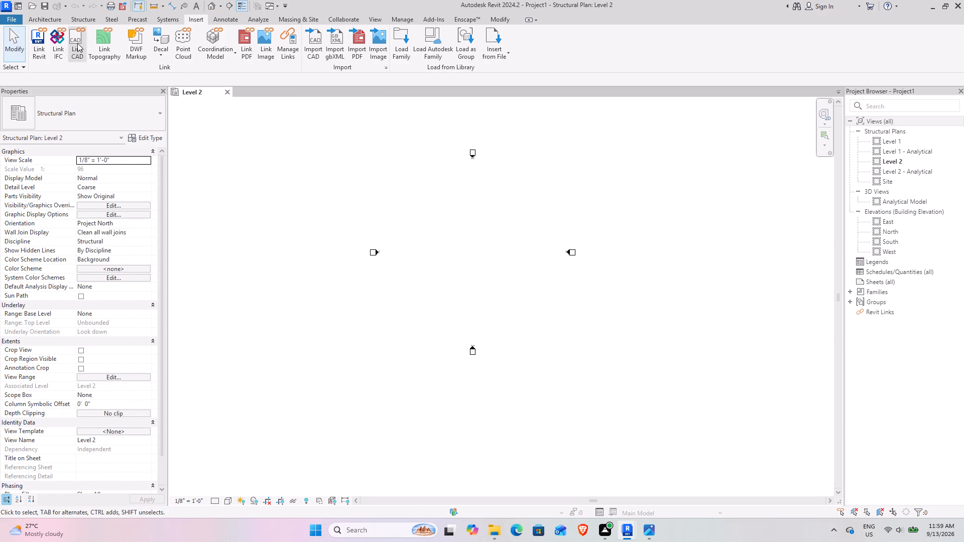
Link MY PORTO.rvt into the new structural project with Auto - Internal Origin to Internal Origin positioning.
click(33, 47)
scroll(417, 279, down, 2)
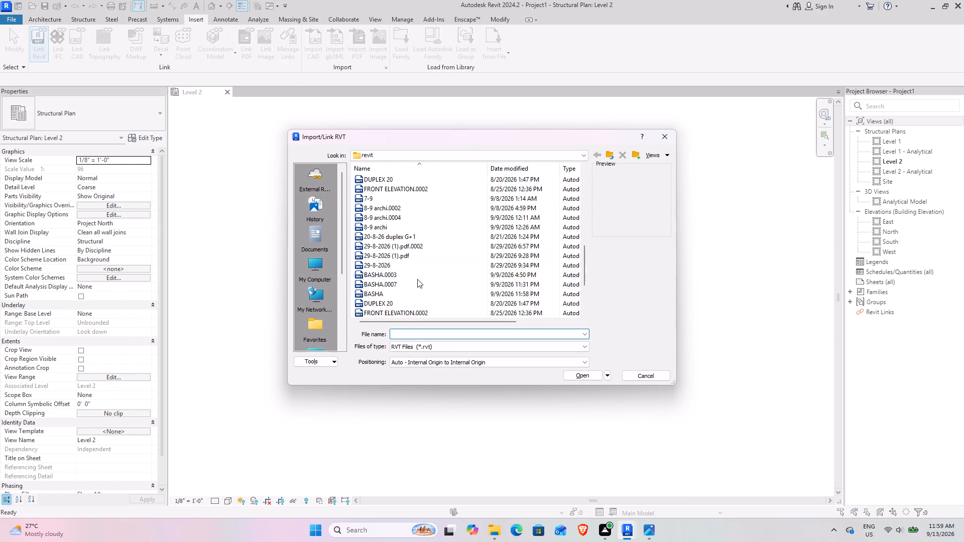
scroll(415, 279, down, 1)
click(391, 266)
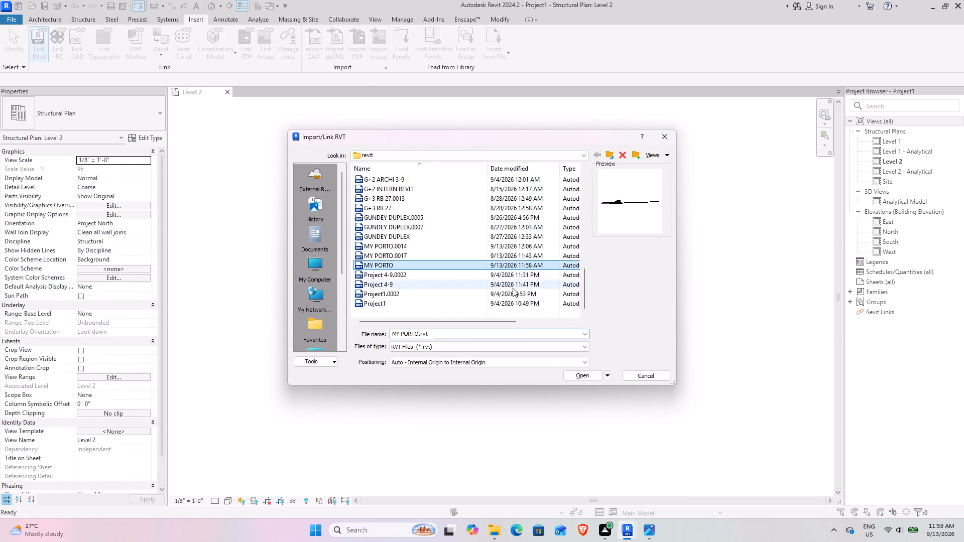
click(572, 375)
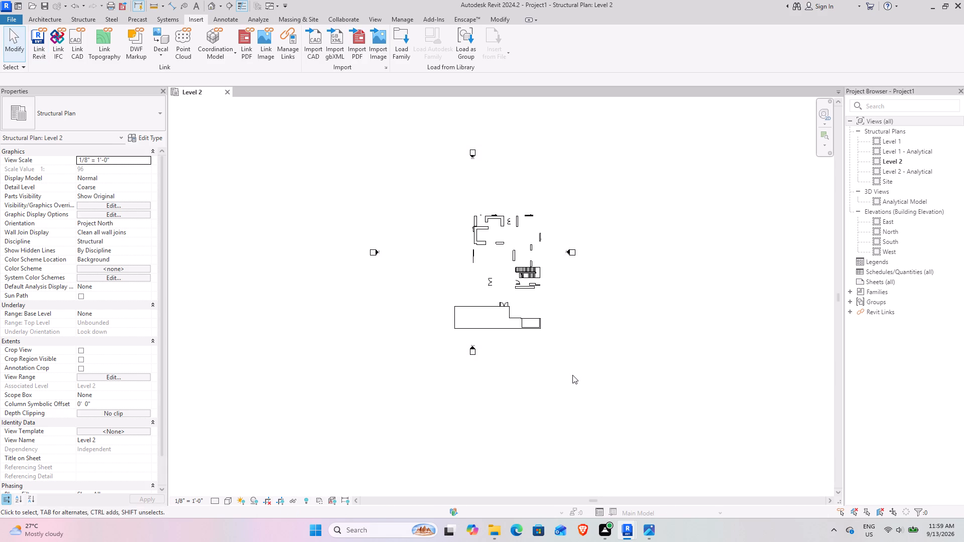
Open the North building elevation of the new project.
click(902, 228)
double_click(902, 228)
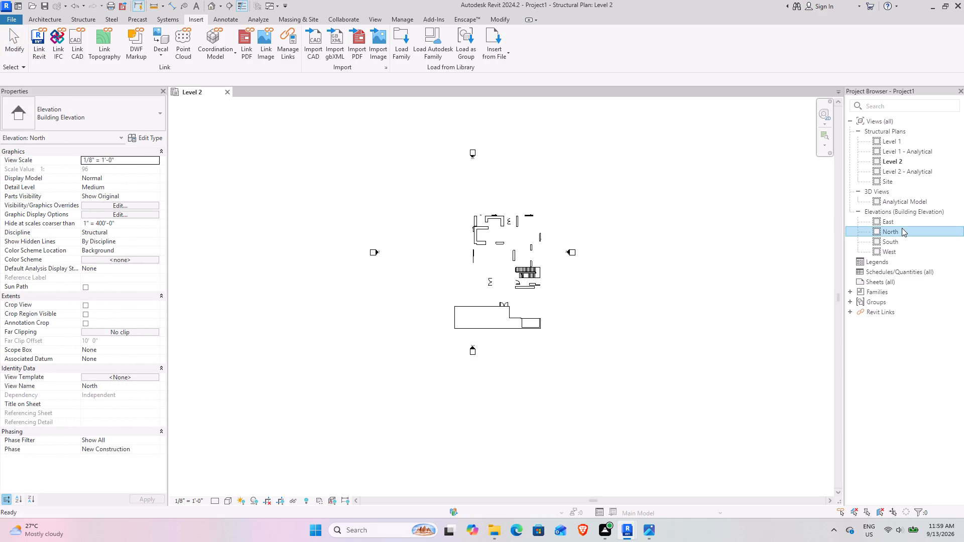
double_click(924, 236)
click(924, 235)
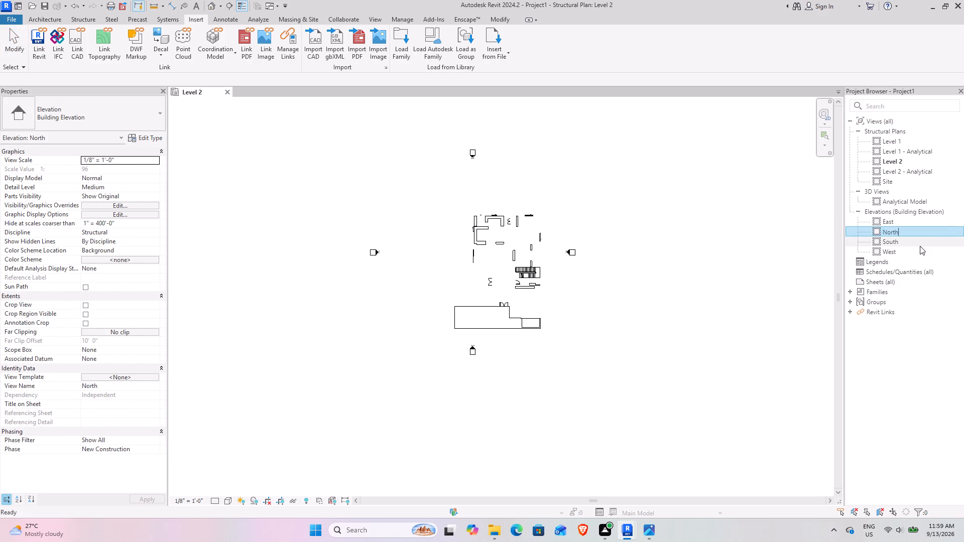
click(920, 246)
double_click(930, 229)
Delete the template's Level 1 and Level 2, along with their associated plan views, in the North elevation.
scroll(590, 294, down, 4)
scroll(618, 291, up, 10)
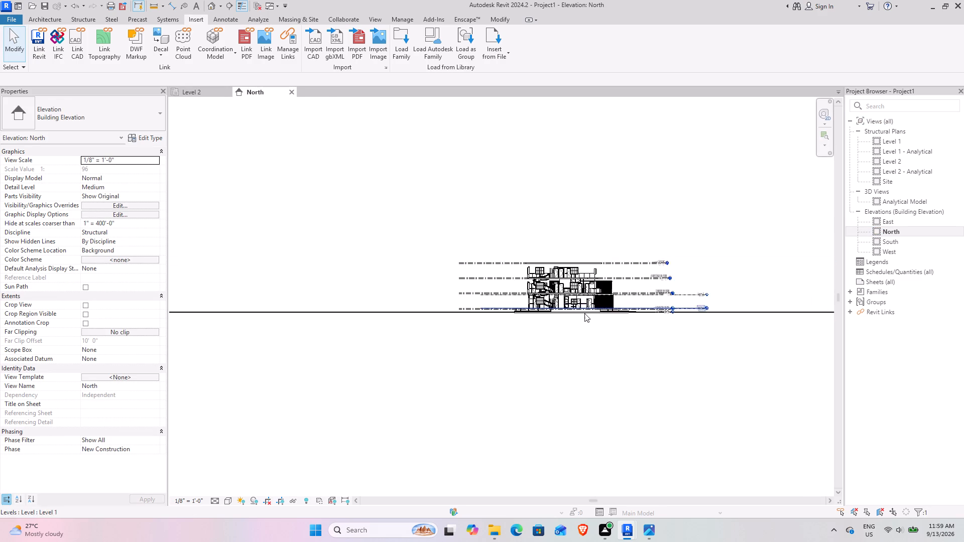
scroll(584, 313, up, 9)
middle_drag(658, 300, 437, 275)
scroll(523, 283, down, 4)
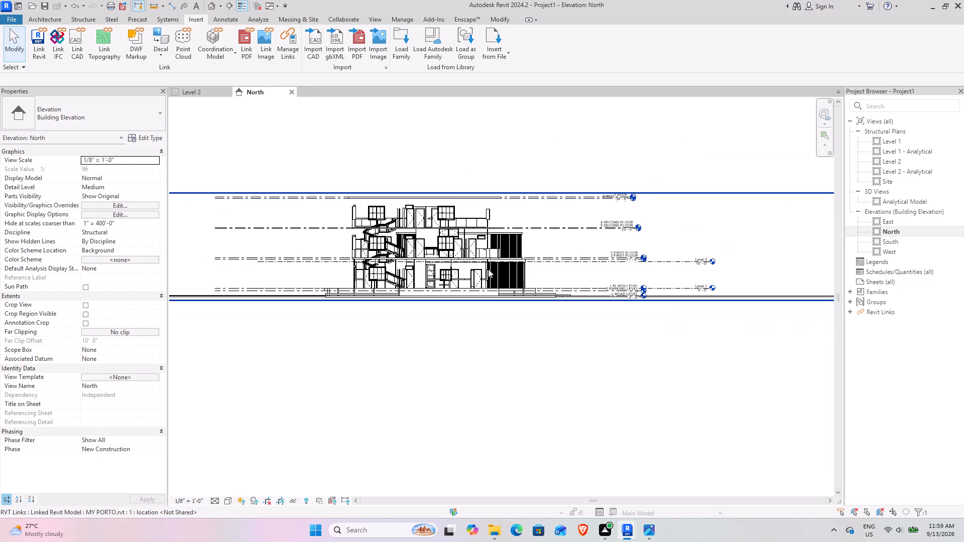
middle_drag(467, 258, 404, 255)
scroll(600, 287, up, 4)
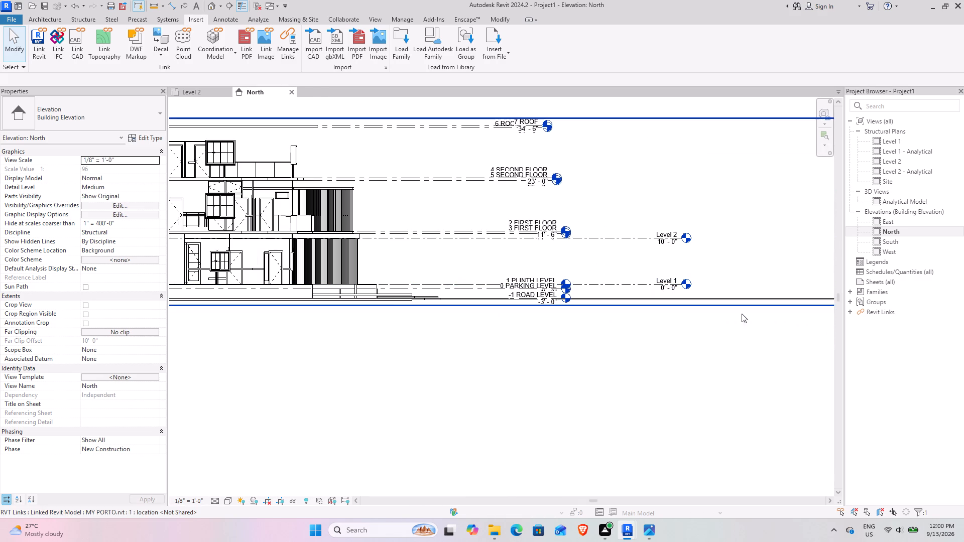
drag(725, 365, 661, 204)
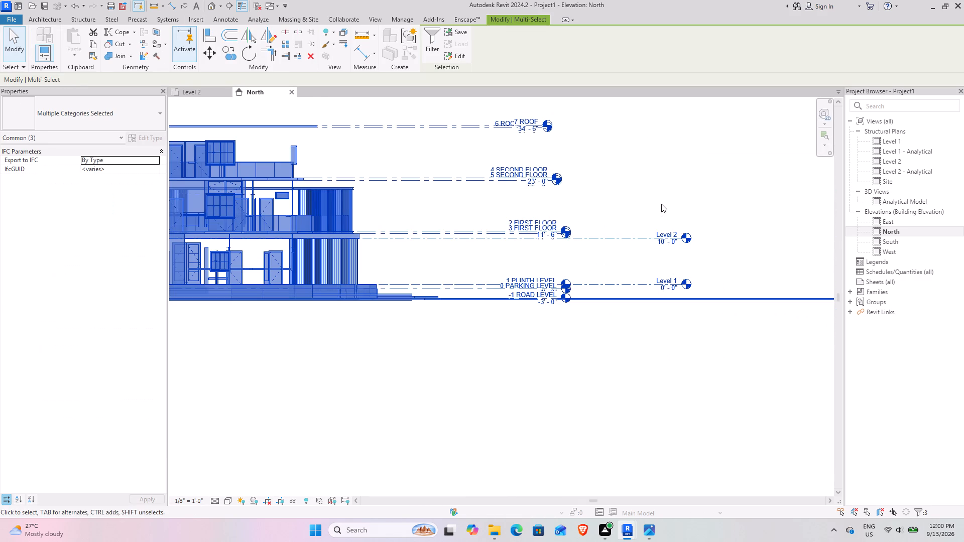
click(662, 198)
click(616, 243)
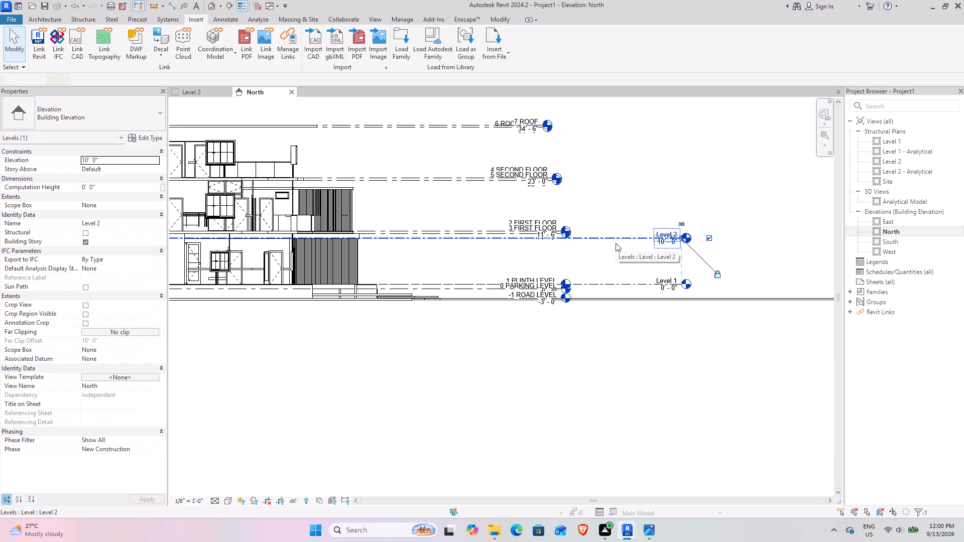
ctrl+click(633, 288)
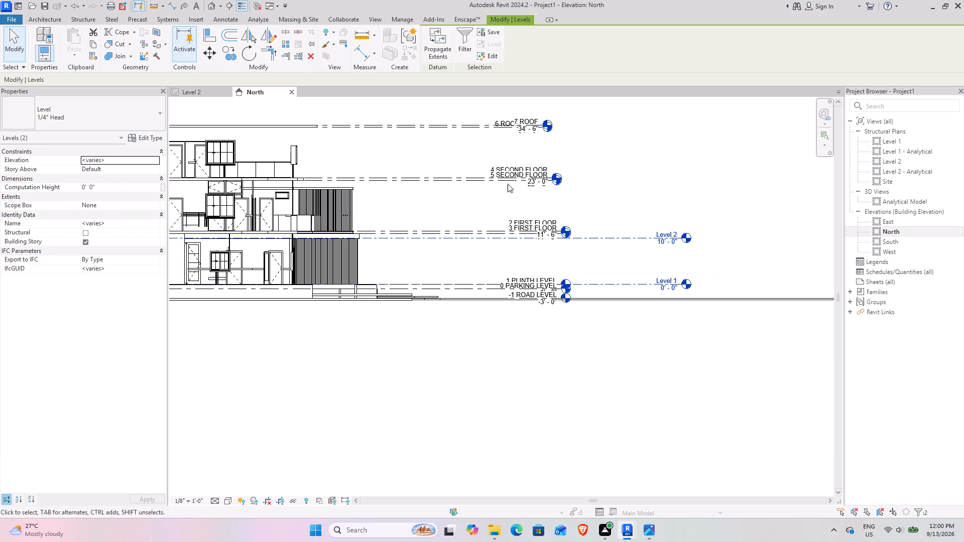
click(305, 58)
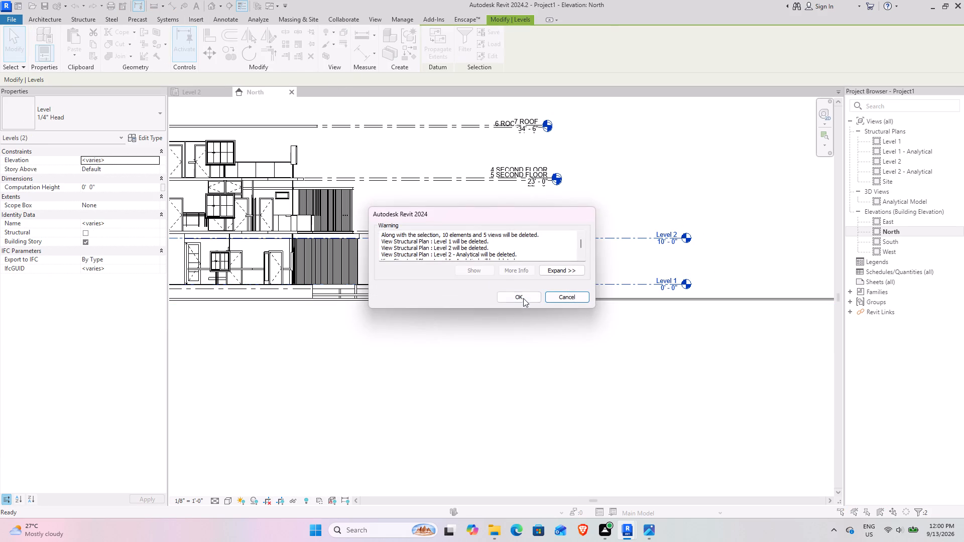
click(523, 296)
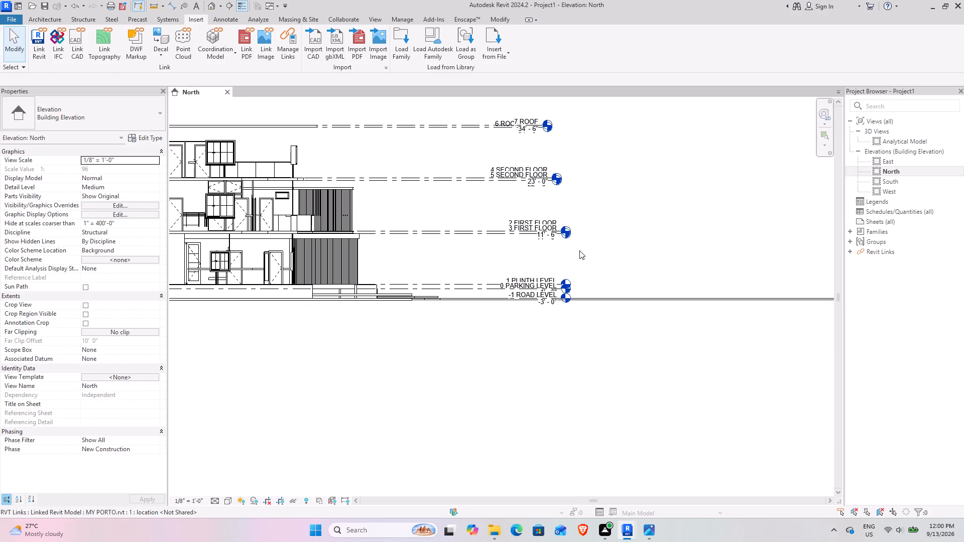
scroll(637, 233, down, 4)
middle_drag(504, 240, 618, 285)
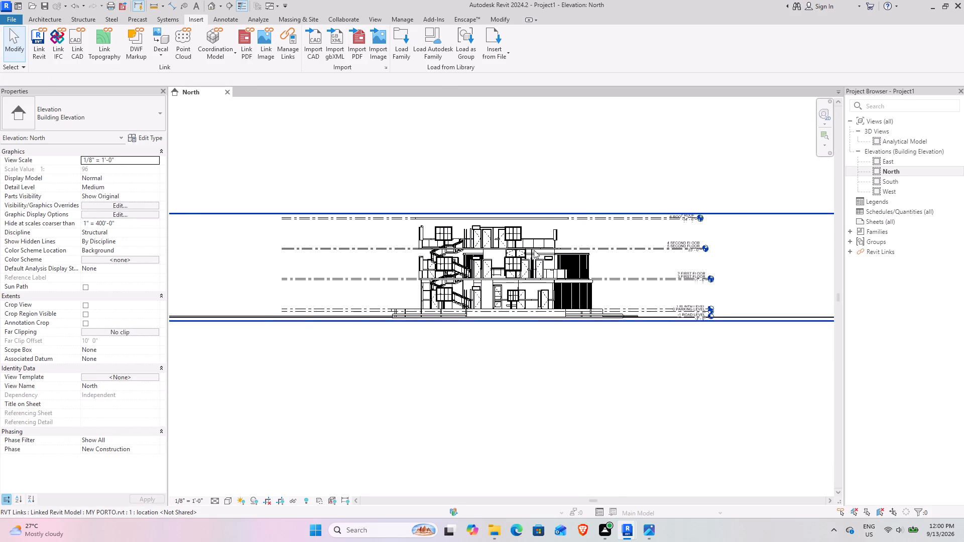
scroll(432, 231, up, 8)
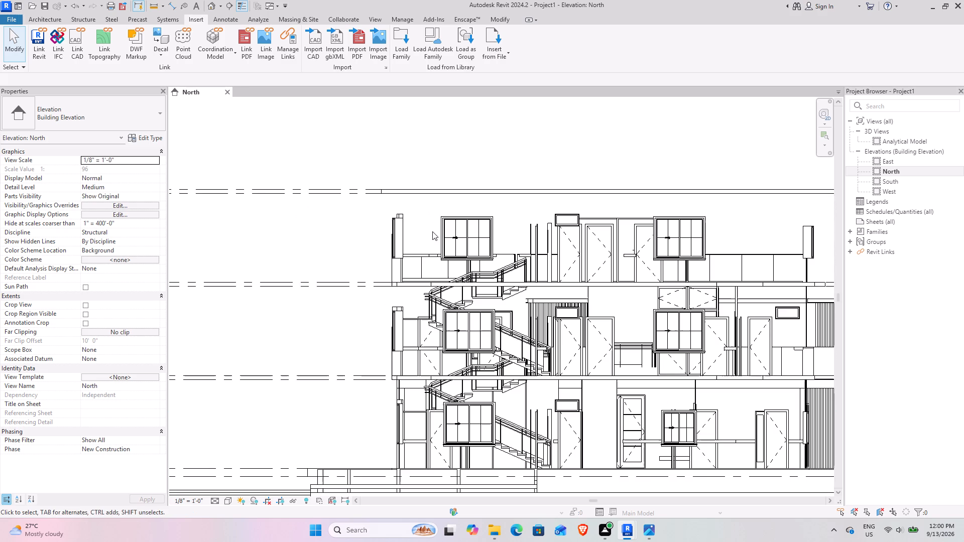
Copy/Monitor all levels of the linked MY PORTO model, along with the floors at road level, using the Multiple option.
scroll(432, 230, down, 3)
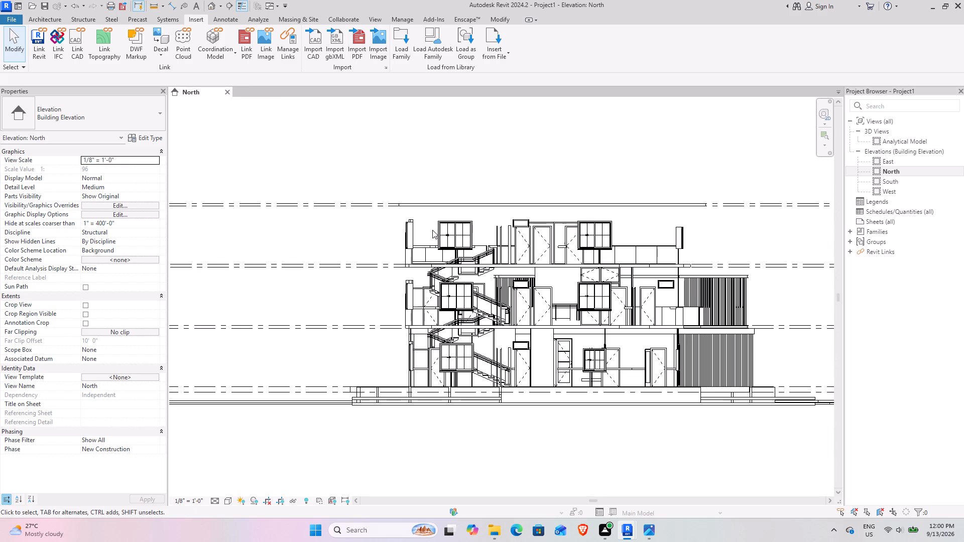
middle_drag(600, 261, 483, 239)
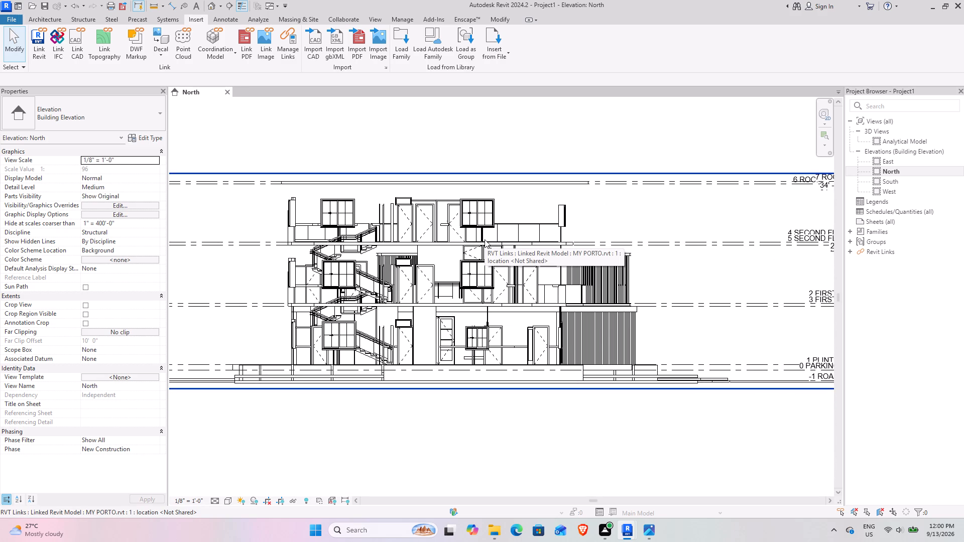
scroll(475, 294, down, 4)
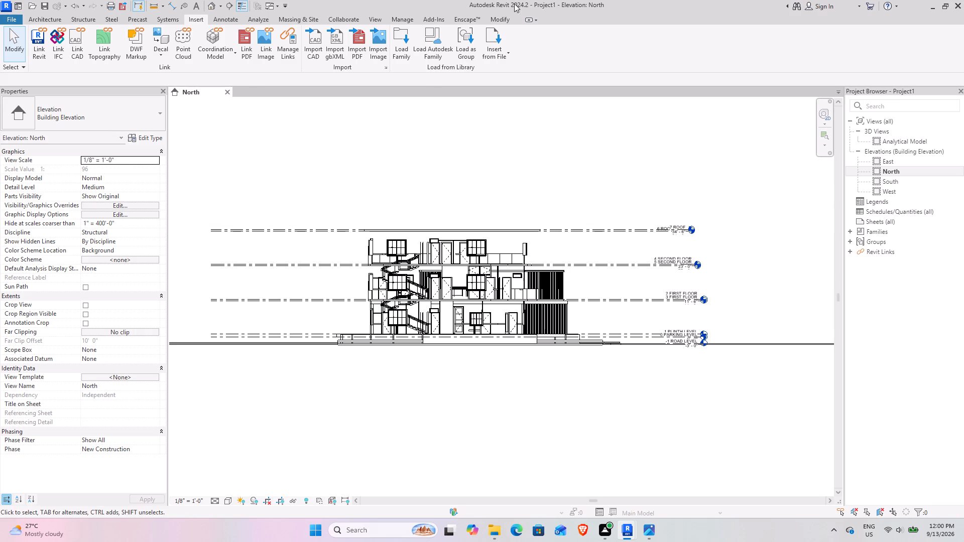
click(346, 23)
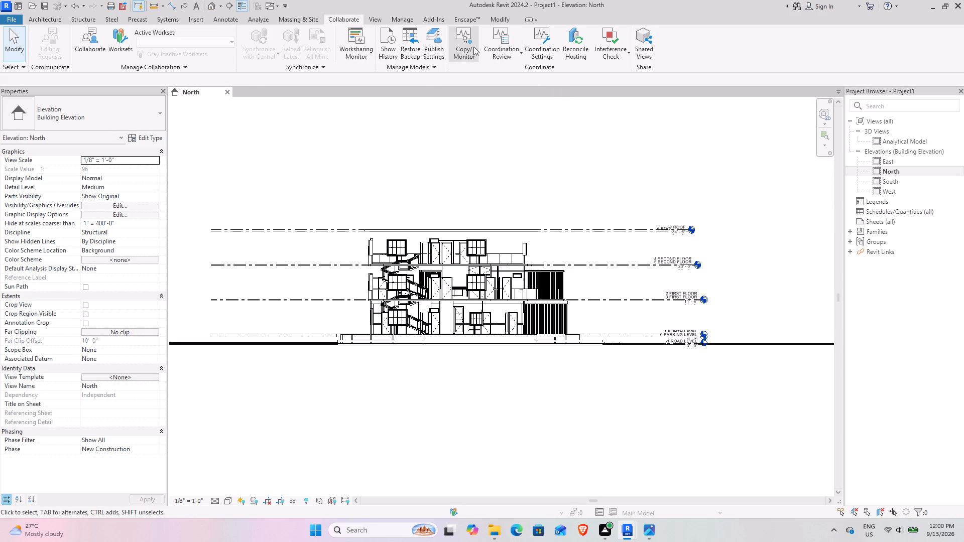
click(464, 54)
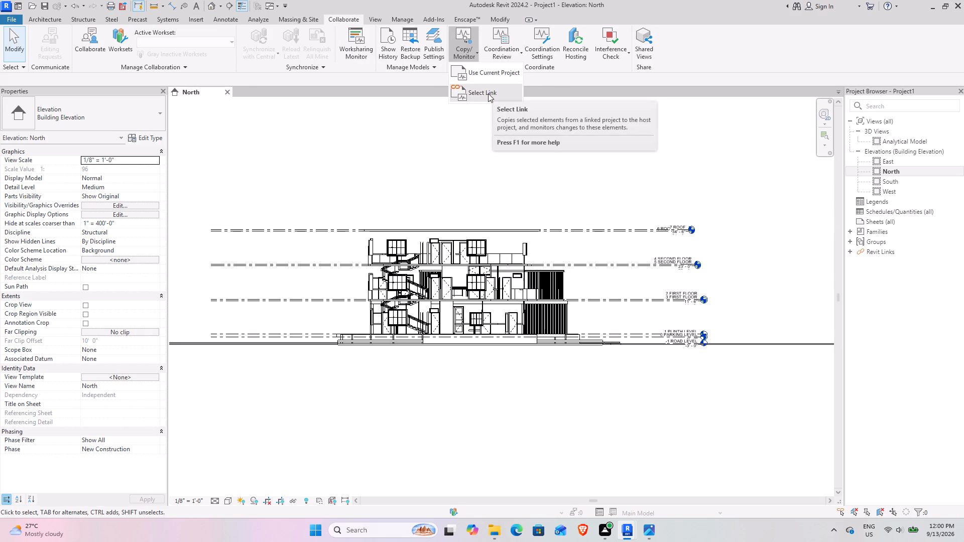
click(488, 93)
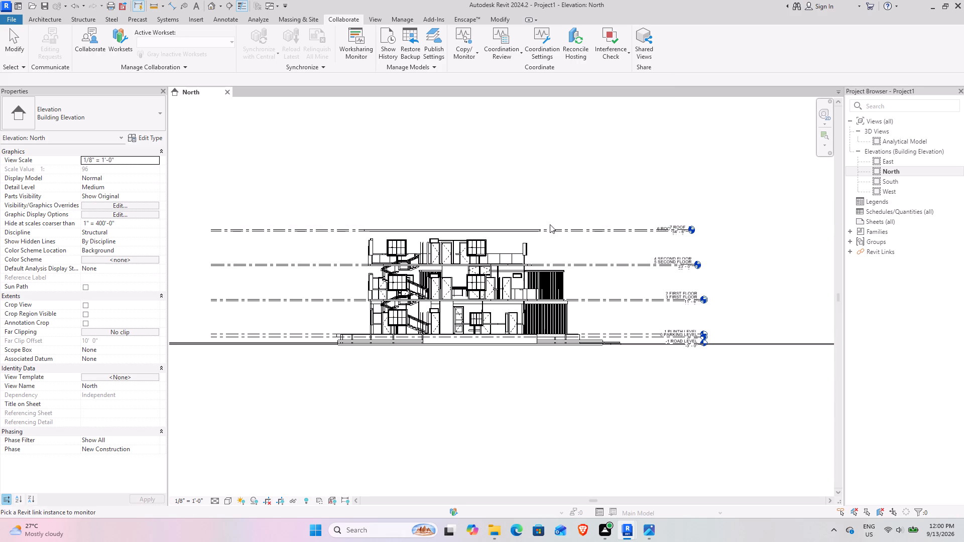
click(488, 275)
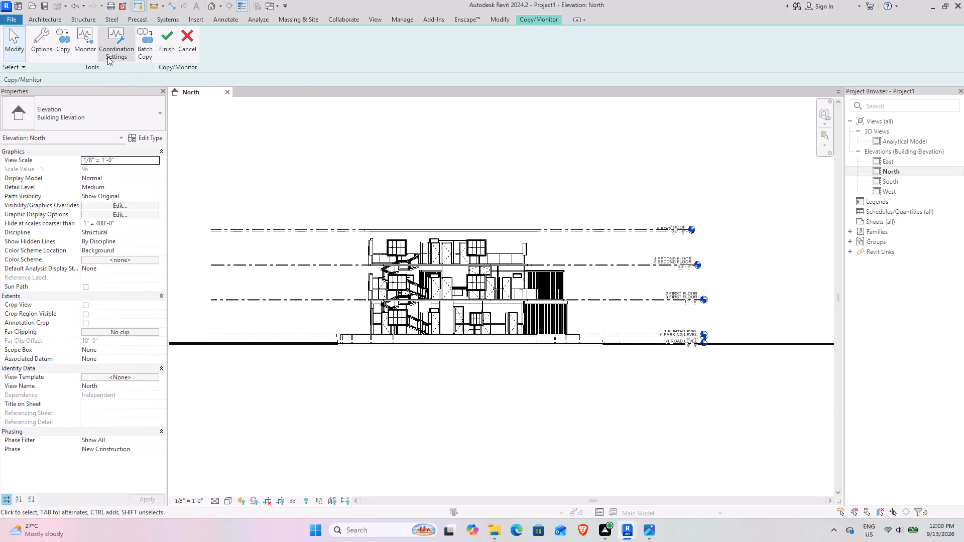
click(63, 56)
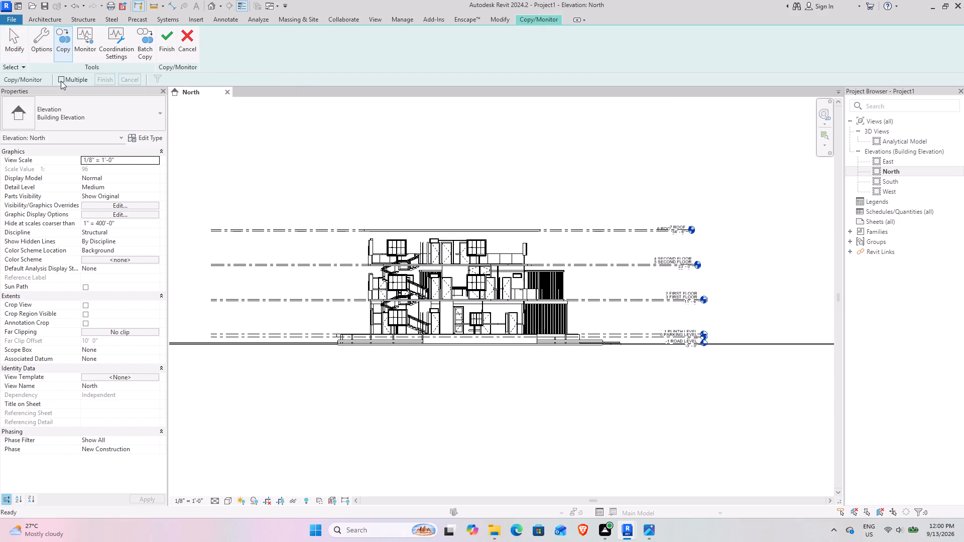
click(61, 81)
middle_drag(307, 135, 178, 91)
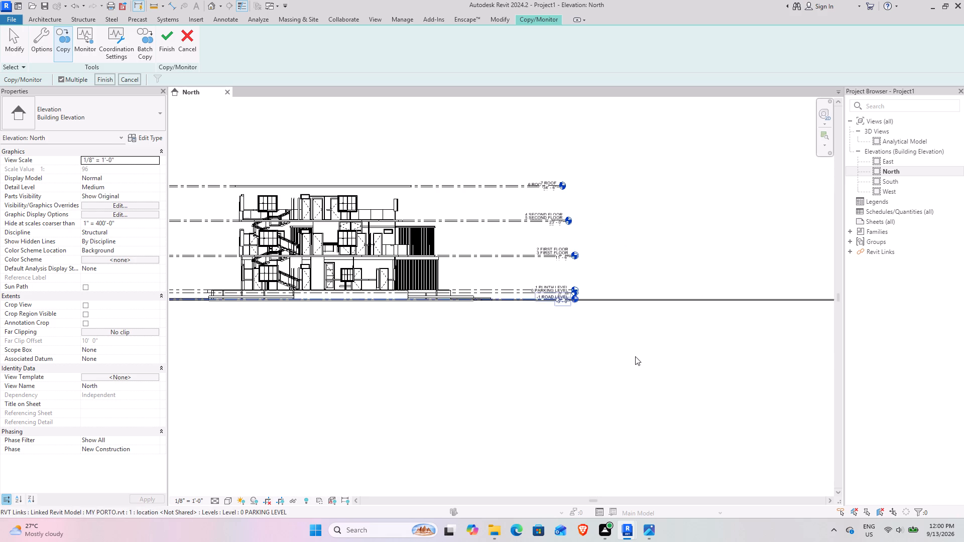
drag(634, 355, 514, 151)
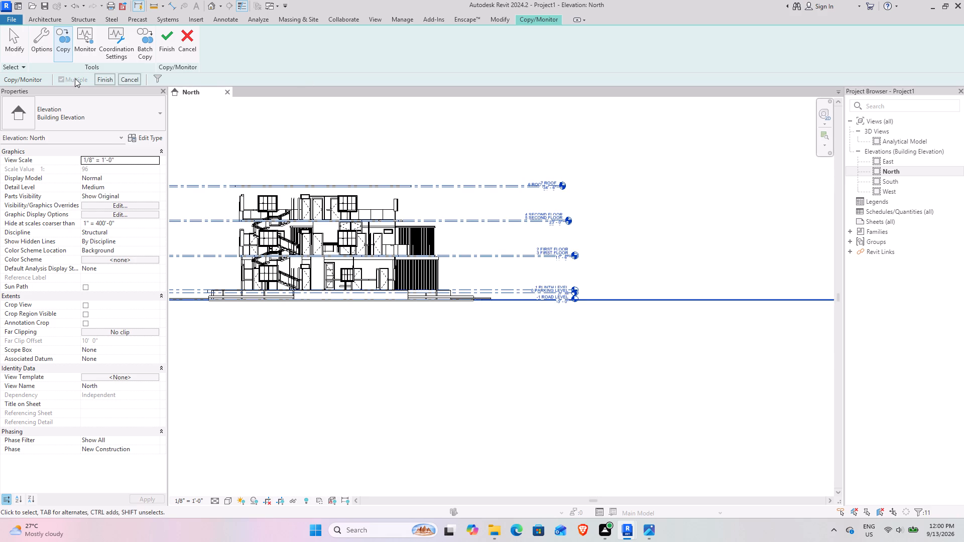
click(105, 79)
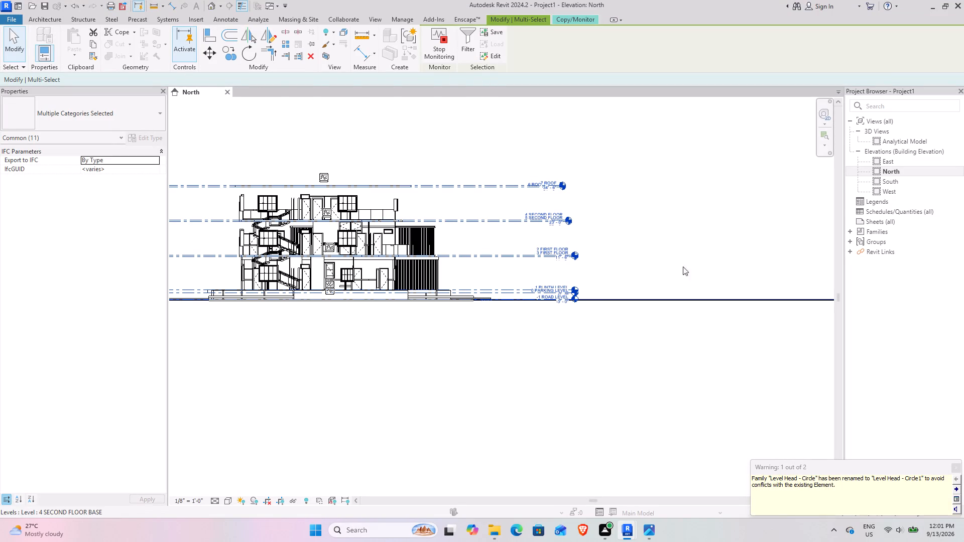
Dismiss the family-renaming warning, clear the selection and finish the Copy/Monitor session.
click(949, 462)
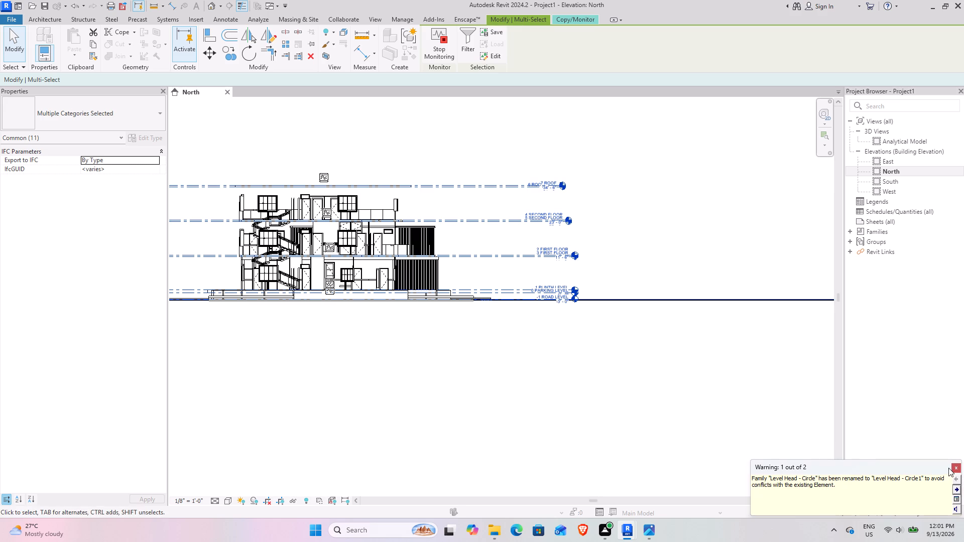
click(955, 467)
scroll(540, 282, up, 4)
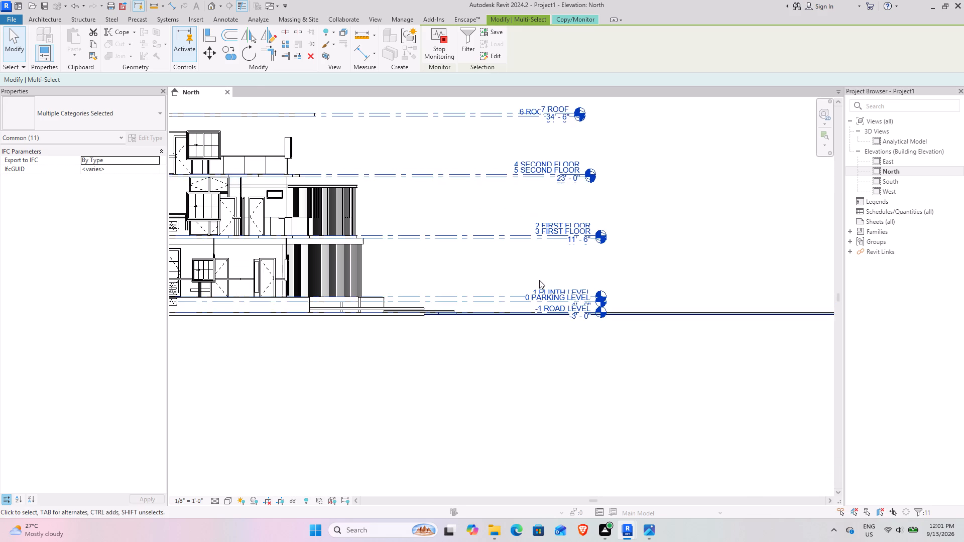
scroll(540, 280, up, 5)
scroll(540, 280, down, 9)
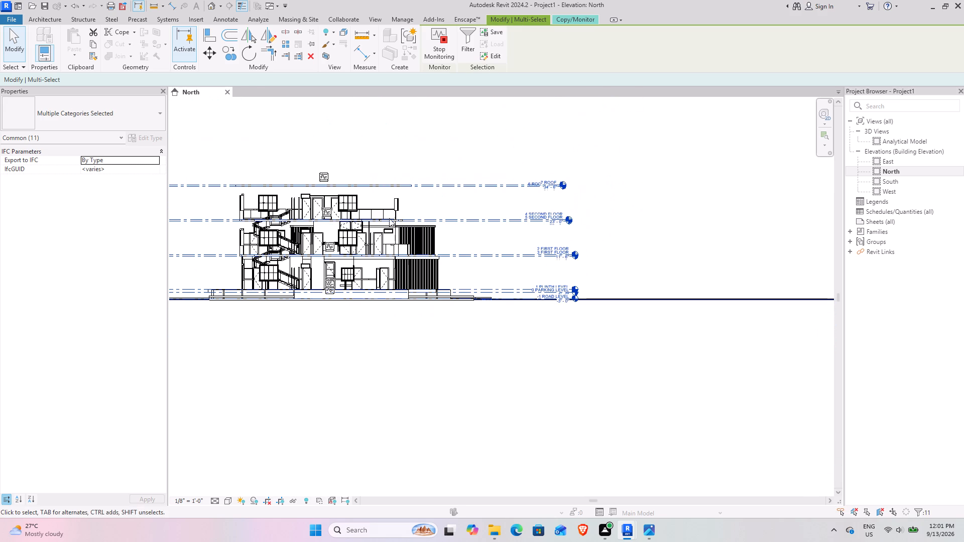
click(356, 107)
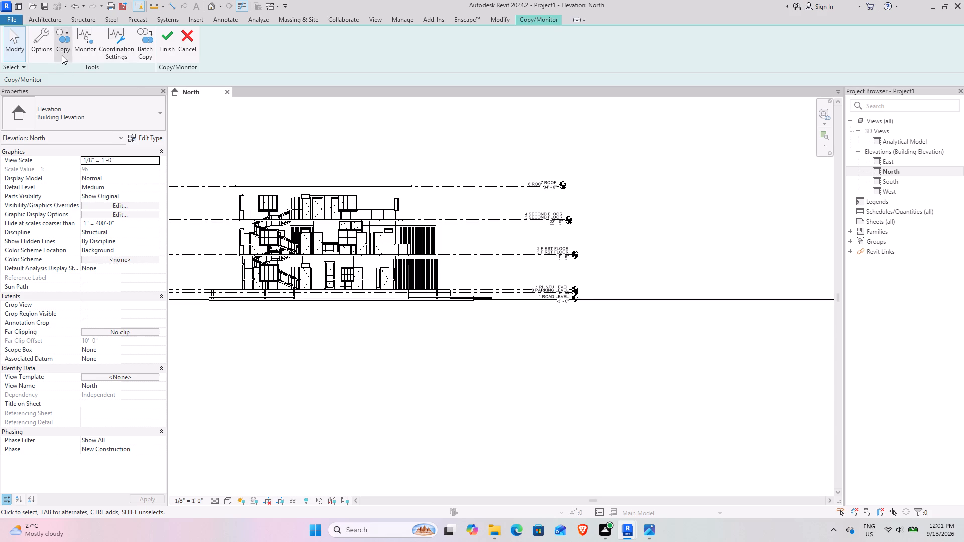
click(89, 45)
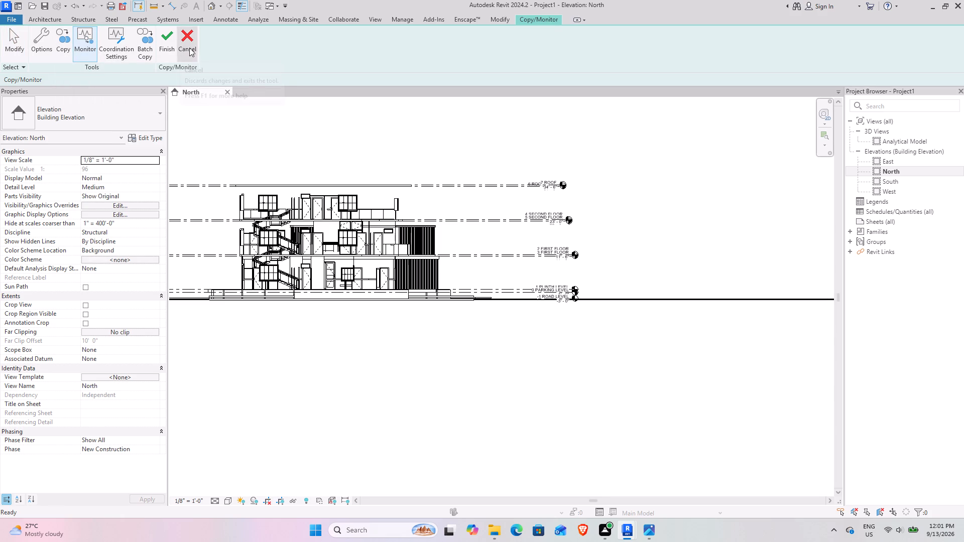
click(167, 42)
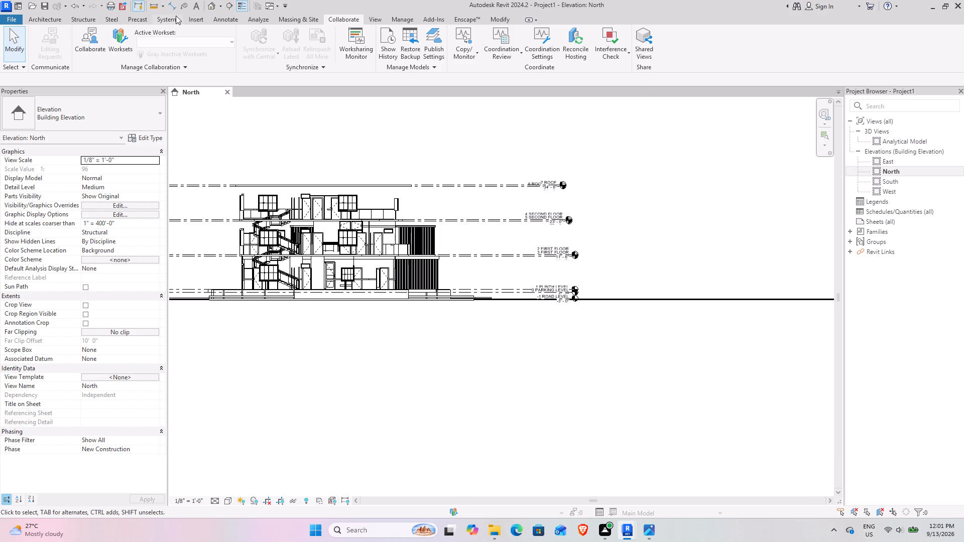
Open the default 3D view and examine the linked house and the copied levels from several angles.
click(216, 9)
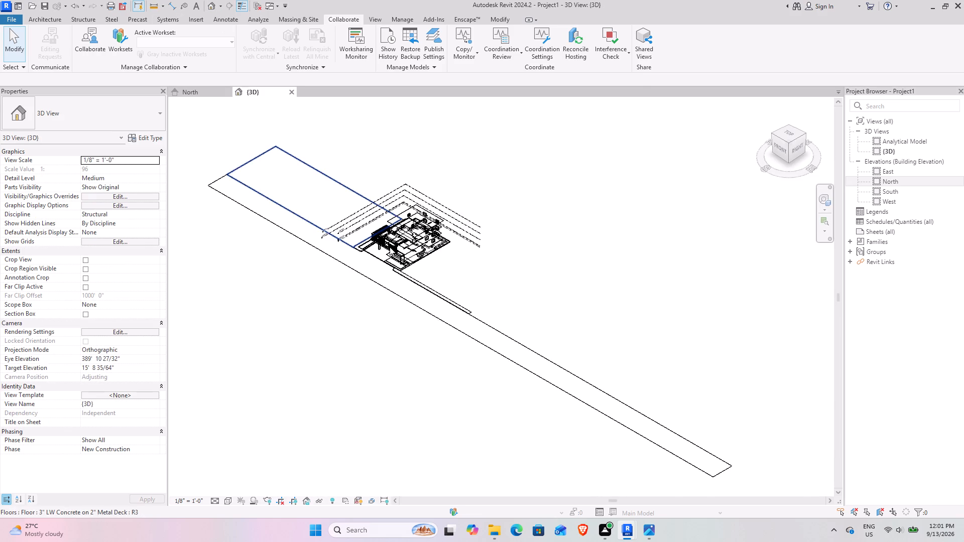
scroll(394, 238, up, 9)
shift+middle_drag(391, 293, 415, 249)
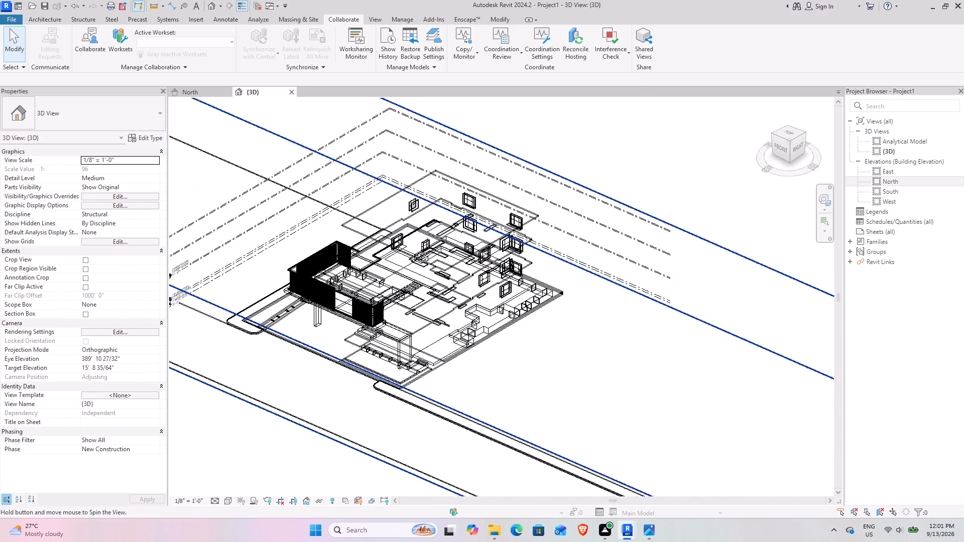
shift+middle_drag(415, 249, 419, 340)
scroll(358, 319, up, 5)
shift+middle_drag(312, 342, 315, 340)
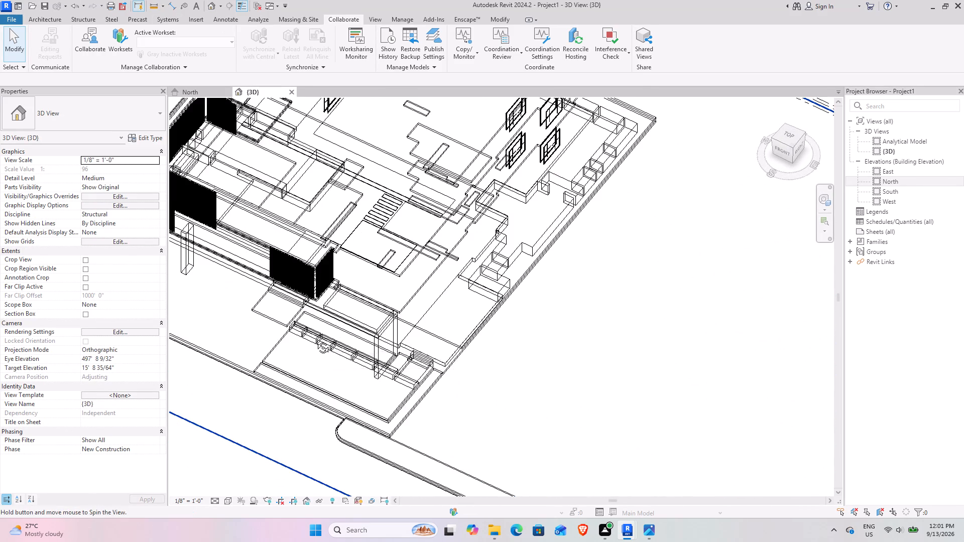
shift+middle_drag(315, 340, 383, 303)
middle_drag(341, 398, 466, 133)
middle_drag(355, 328, 378, 258)
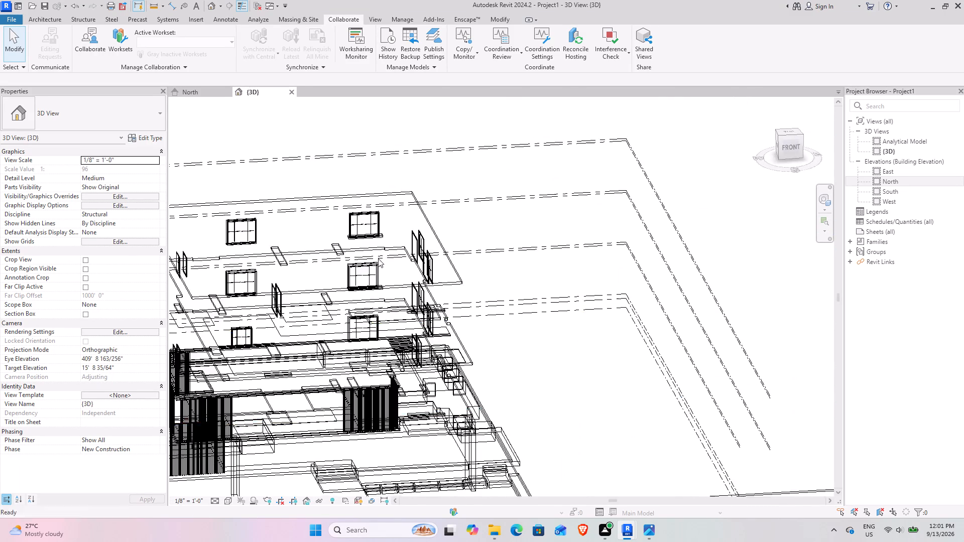
scroll(373, 283, down, 5)
middle_drag(353, 365, 348, 352)
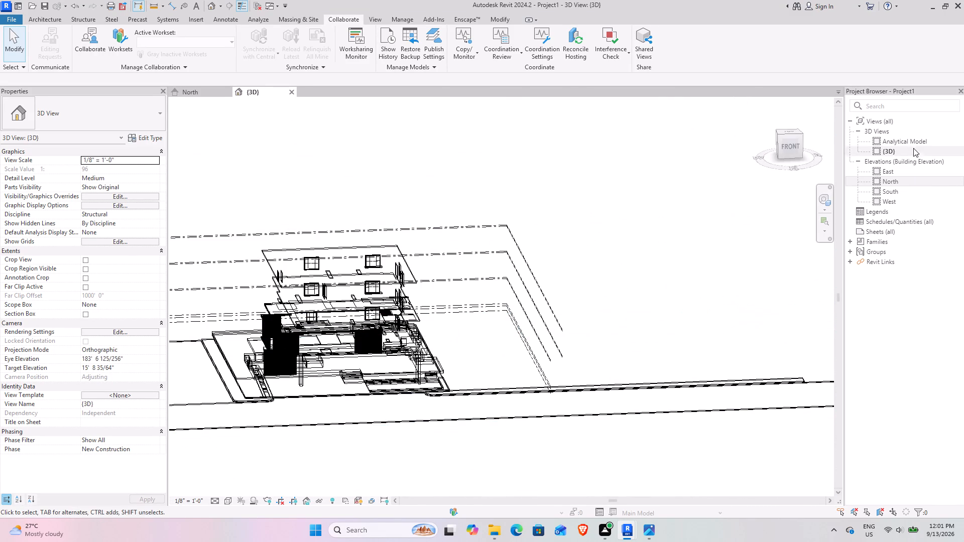
Look through the project's view categories, including 3D views, elevations and schedules.
double_click(891, 133)
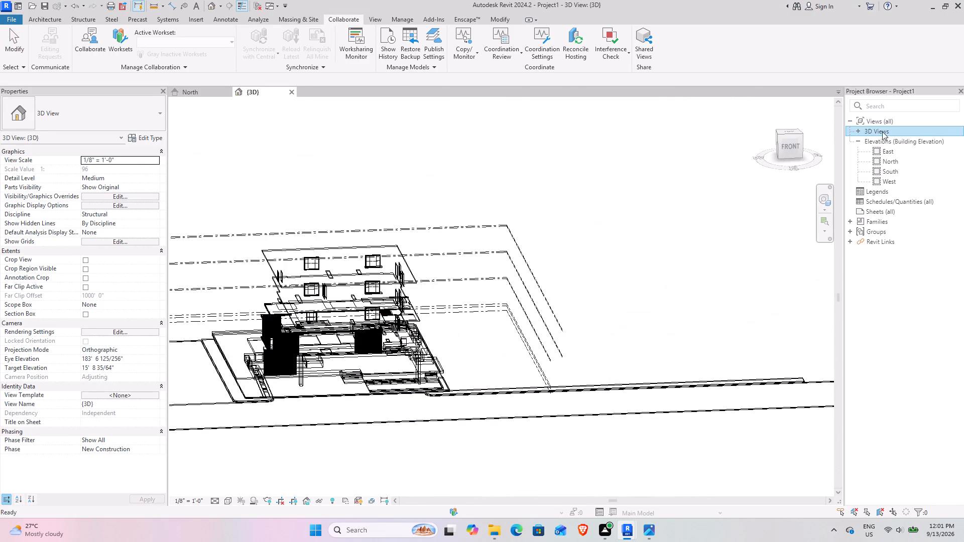
double_click(879, 122)
click(879, 122)
double_click(894, 132)
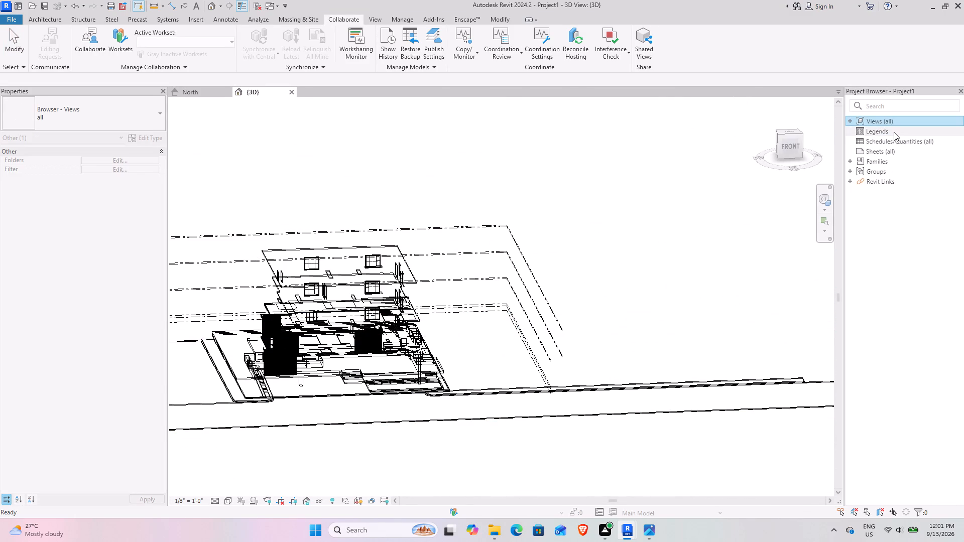
double_click(878, 141)
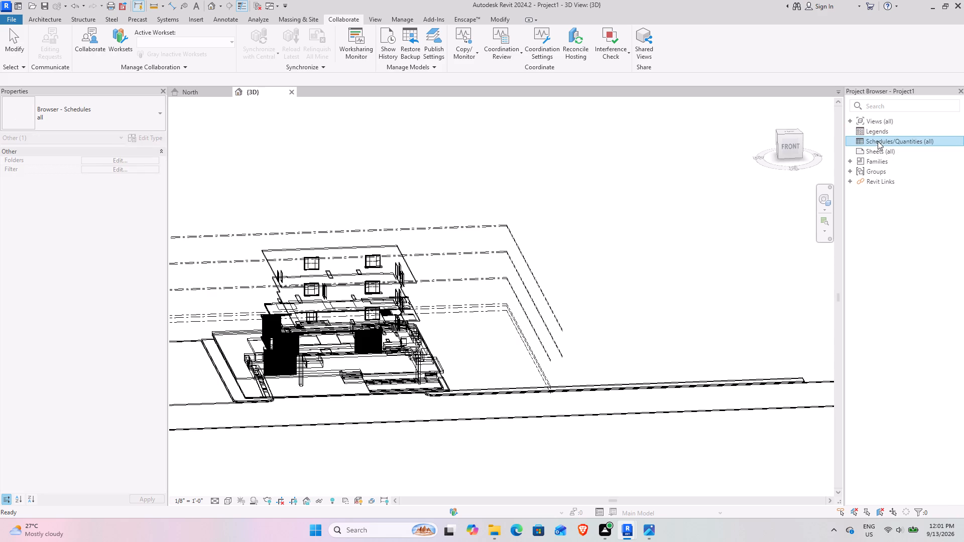
double_click(875, 123)
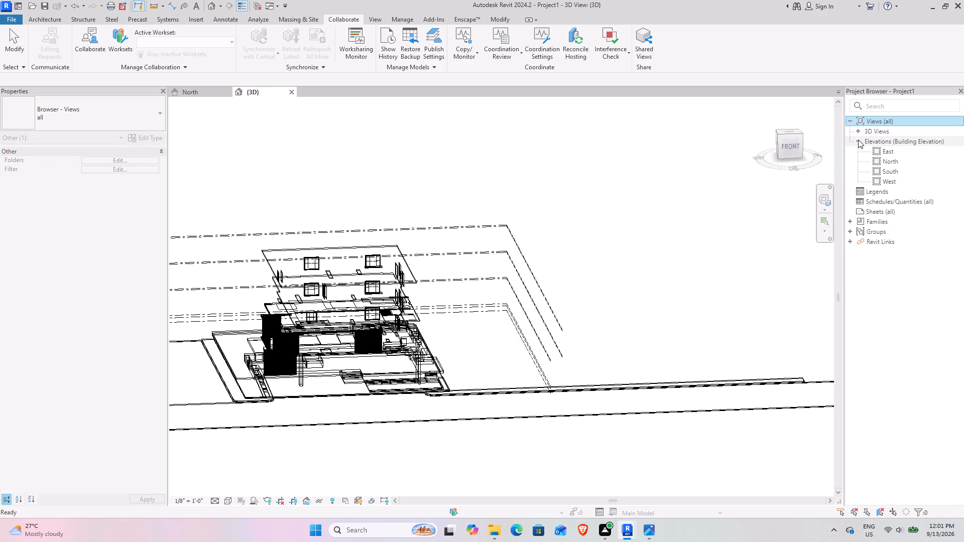
double_click(858, 133)
click(860, 131)
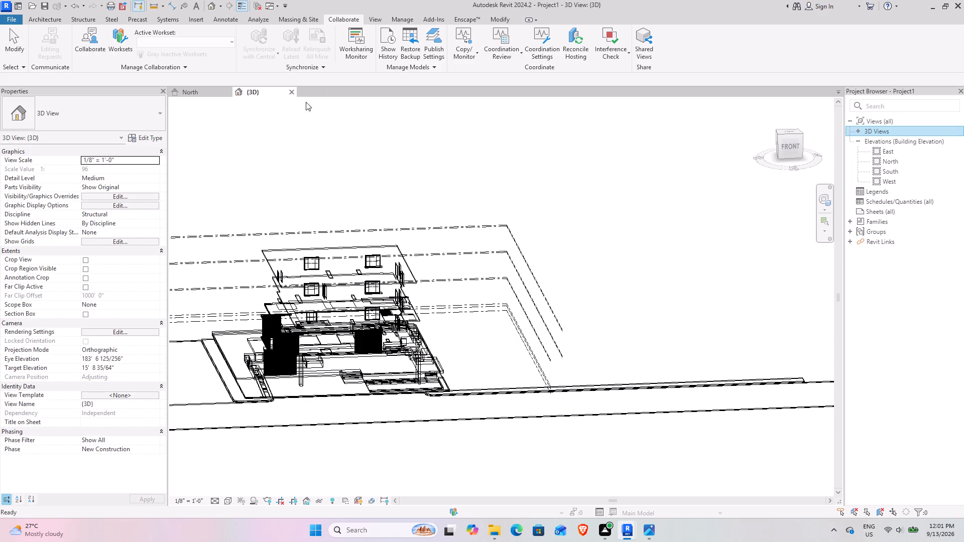
From the North elevation, start a Copy/Monitor session on the linked MY PORTO model.
click(200, 93)
scroll(599, 222, down, 4)
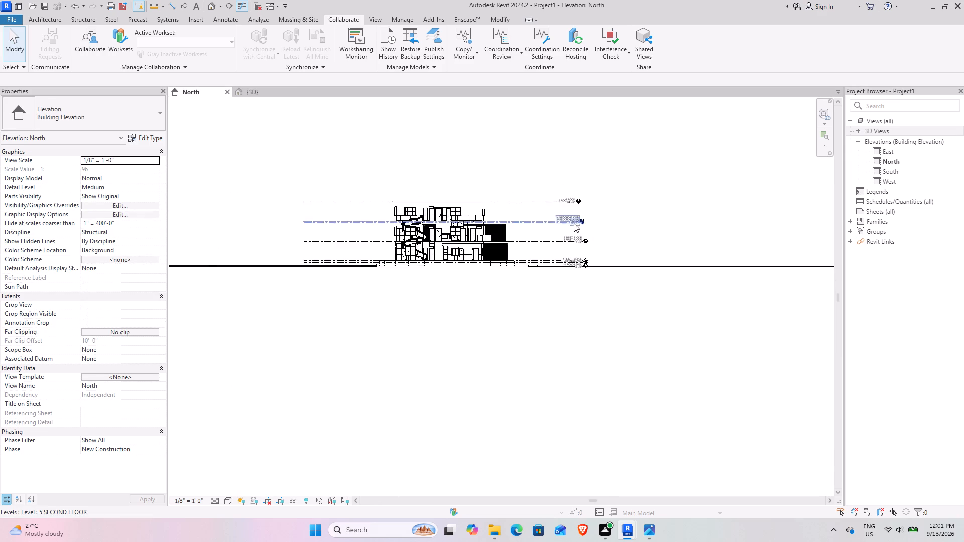
scroll(573, 222, up, 4)
click(468, 51)
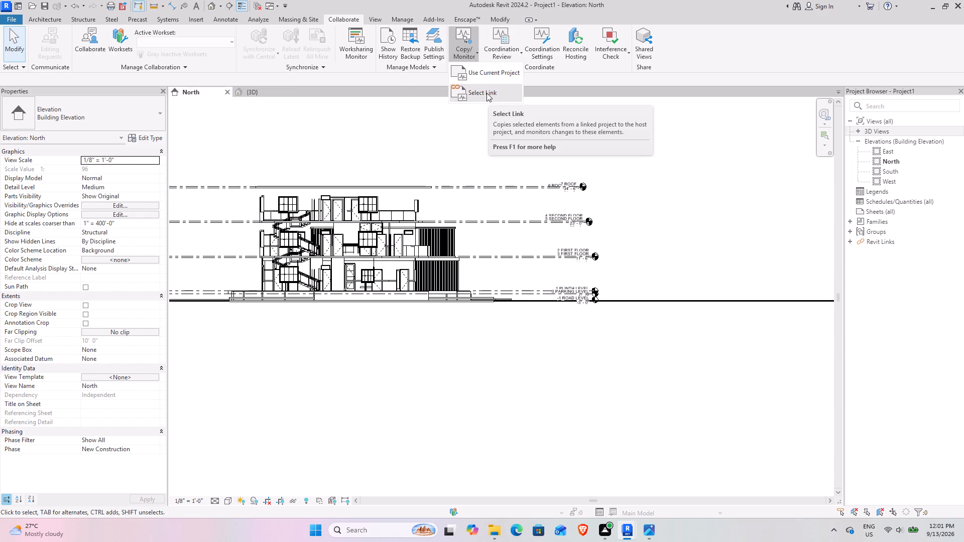
click(487, 93)
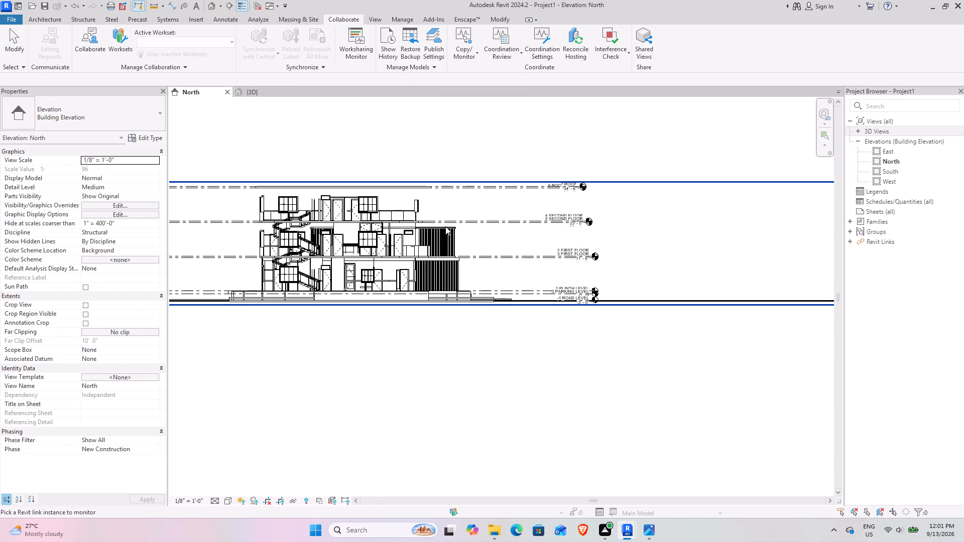
click(420, 250)
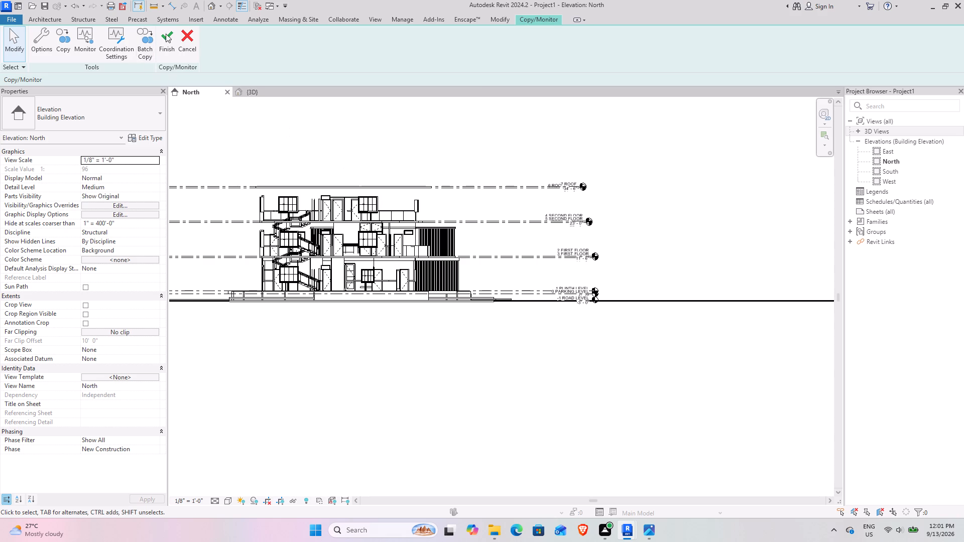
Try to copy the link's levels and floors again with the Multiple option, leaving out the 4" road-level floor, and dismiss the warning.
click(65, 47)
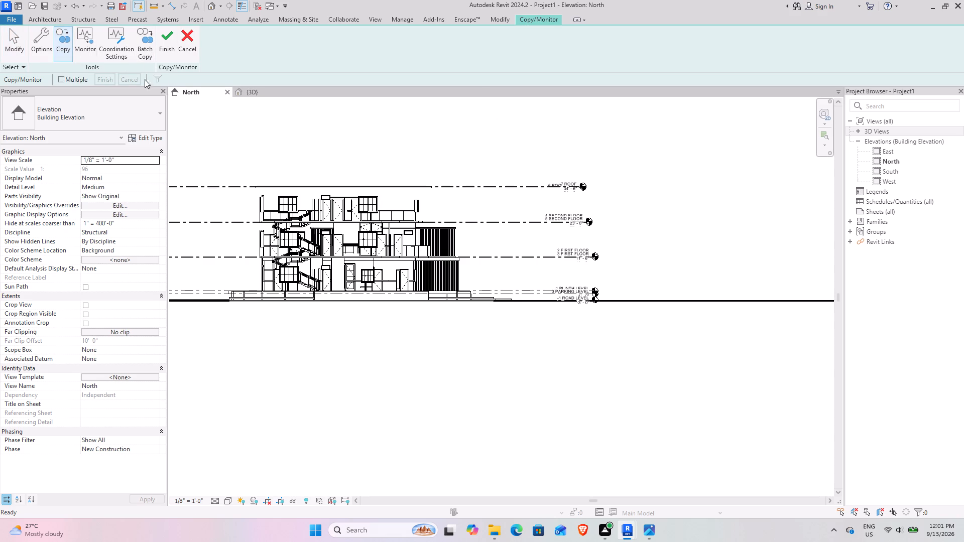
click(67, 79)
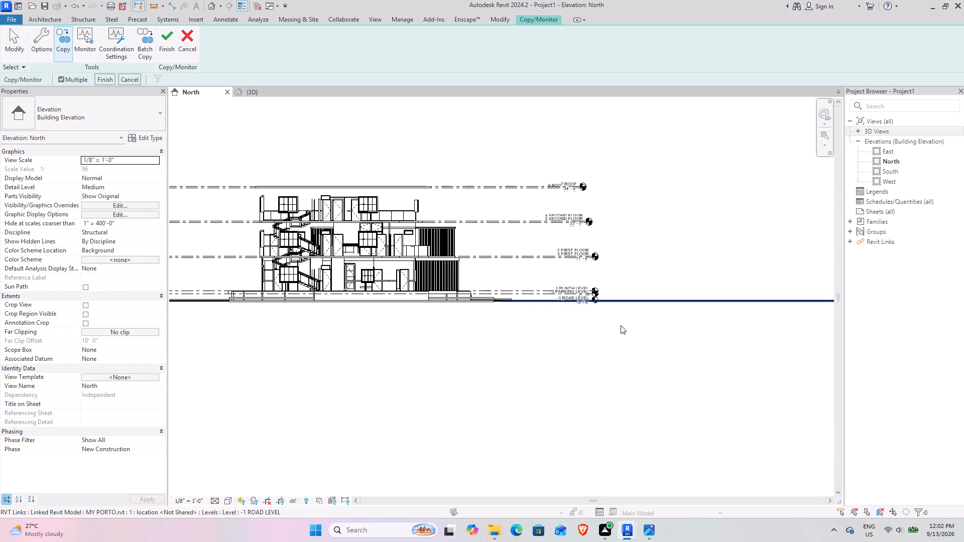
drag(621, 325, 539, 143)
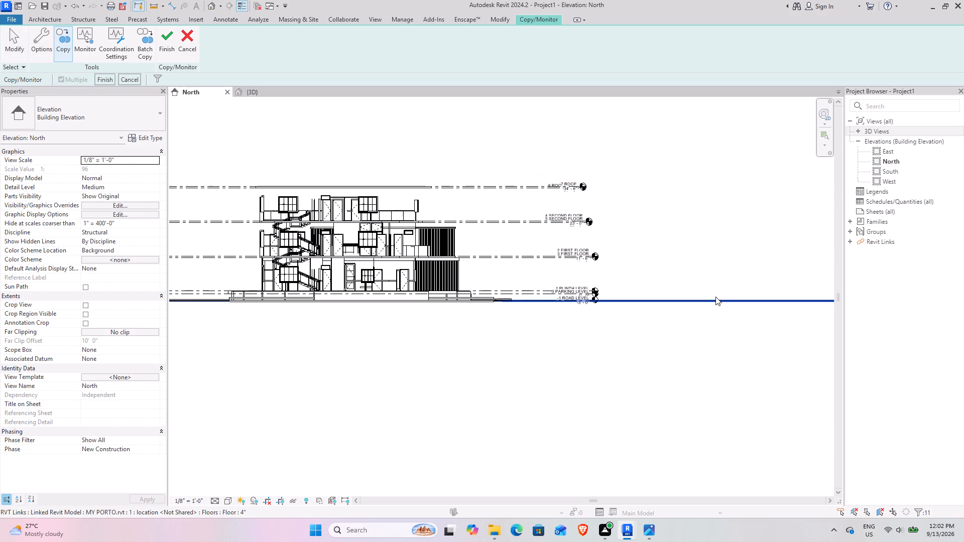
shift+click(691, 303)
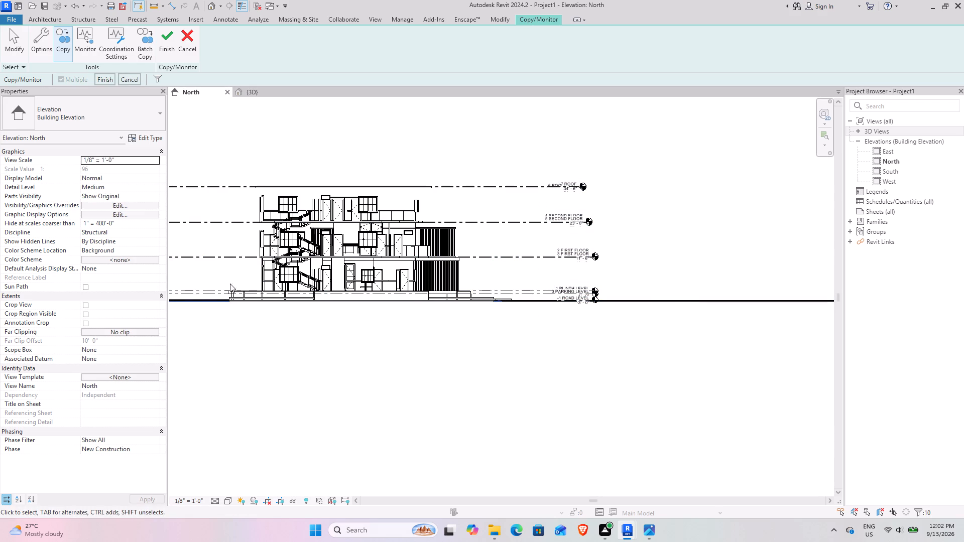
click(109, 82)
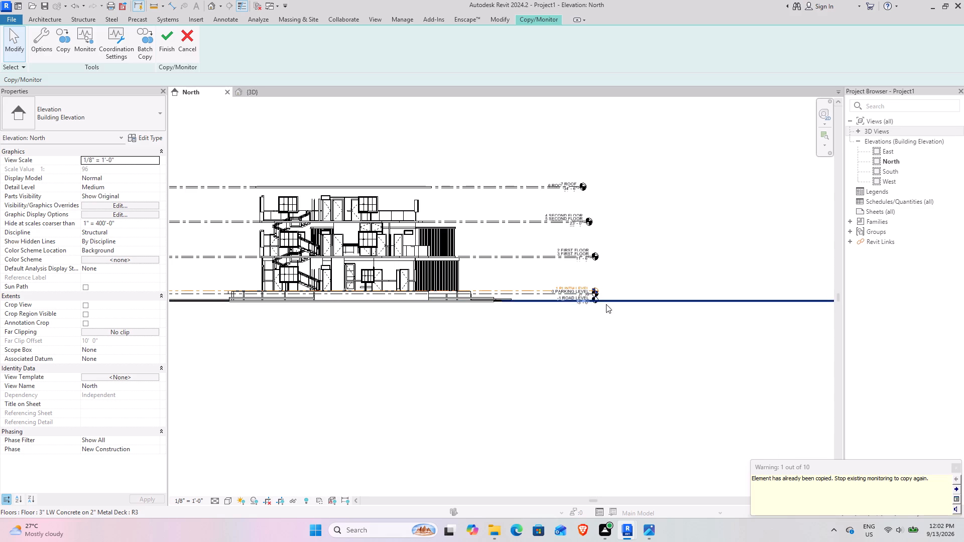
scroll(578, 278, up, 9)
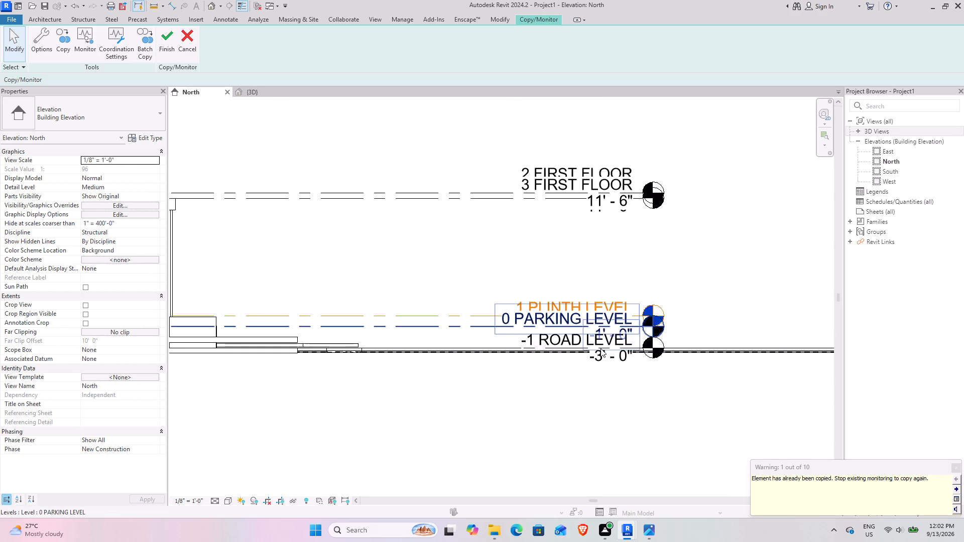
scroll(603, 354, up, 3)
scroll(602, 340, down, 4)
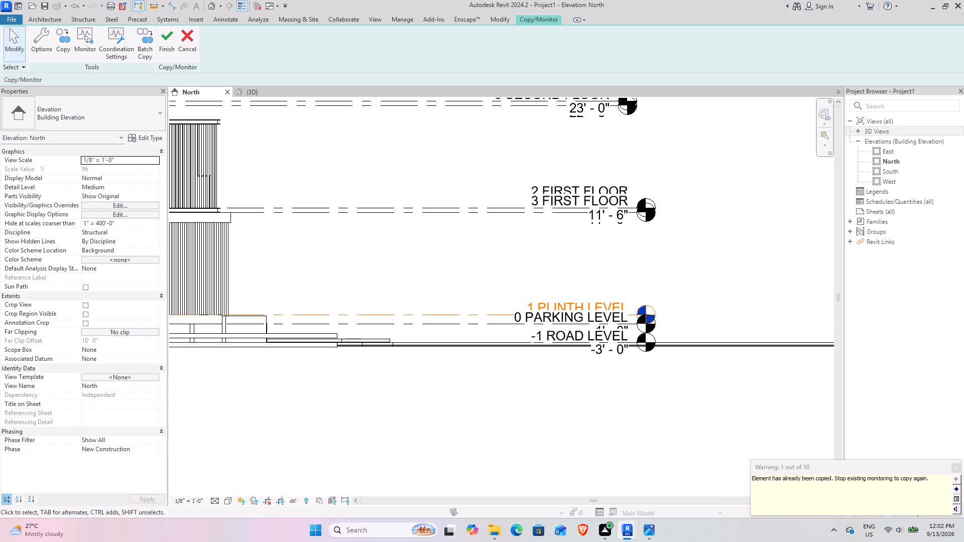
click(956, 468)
Select all the copied levels and floors in the North elevation and stop monitoring them.
scroll(643, 331, down, 9)
drag(686, 377, 684, 376)
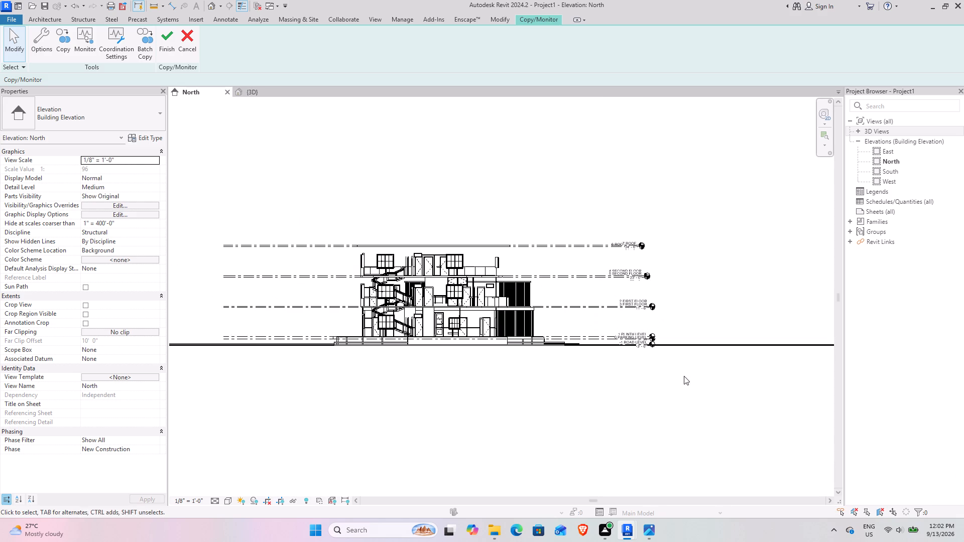
drag(684, 376, 600, 210)
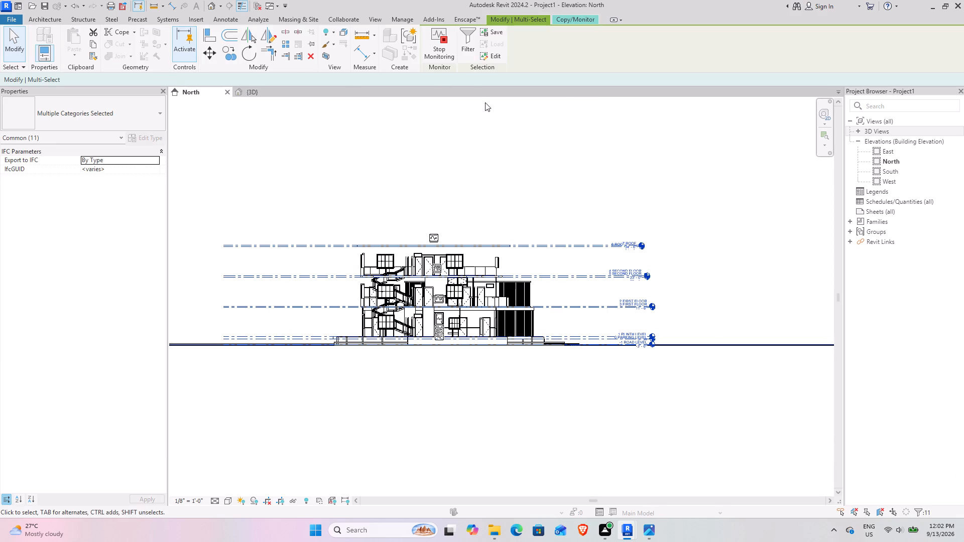
click(444, 50)
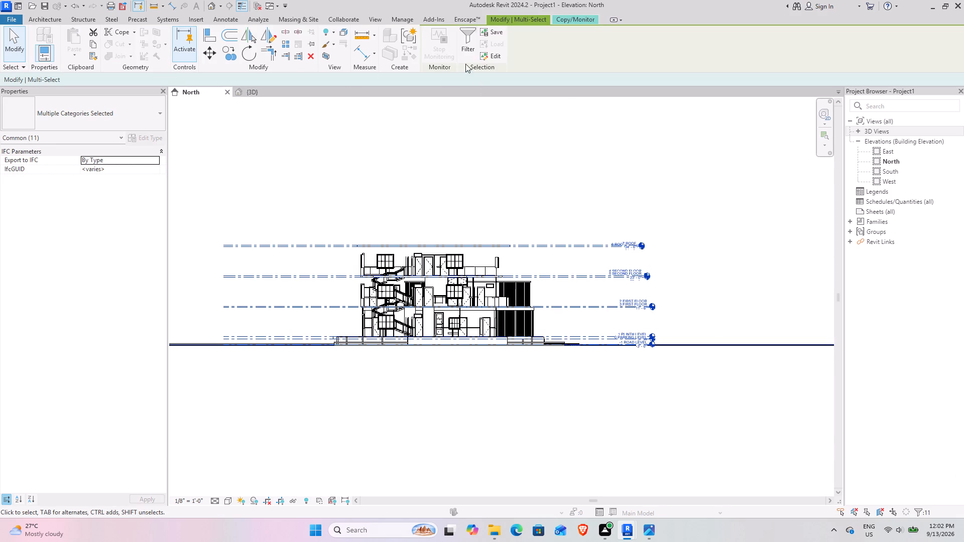
click(366, 139)
Copy the link's levels and floors with the Multiple option, dismiss the warning, and finish the Copy/Monitor session.
click(54, 52)
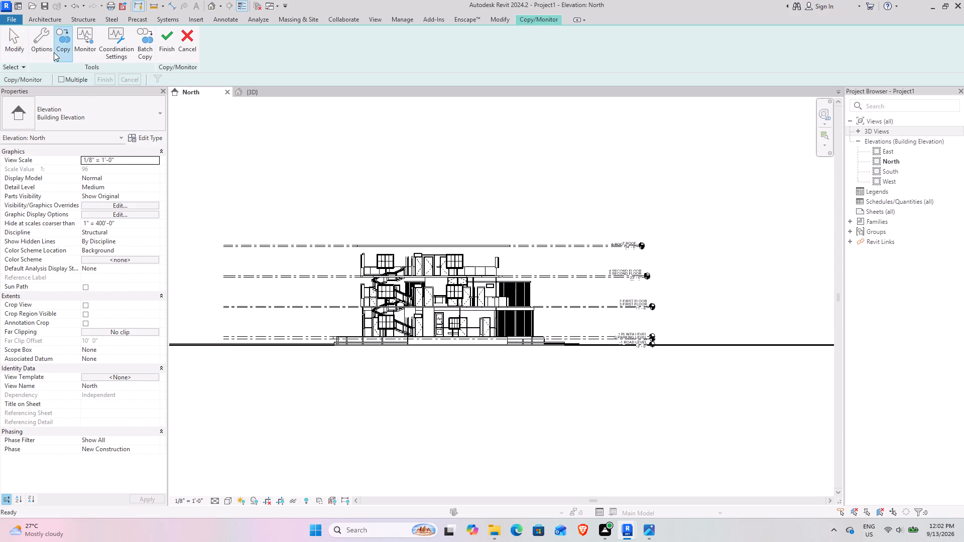
click(66, 78)
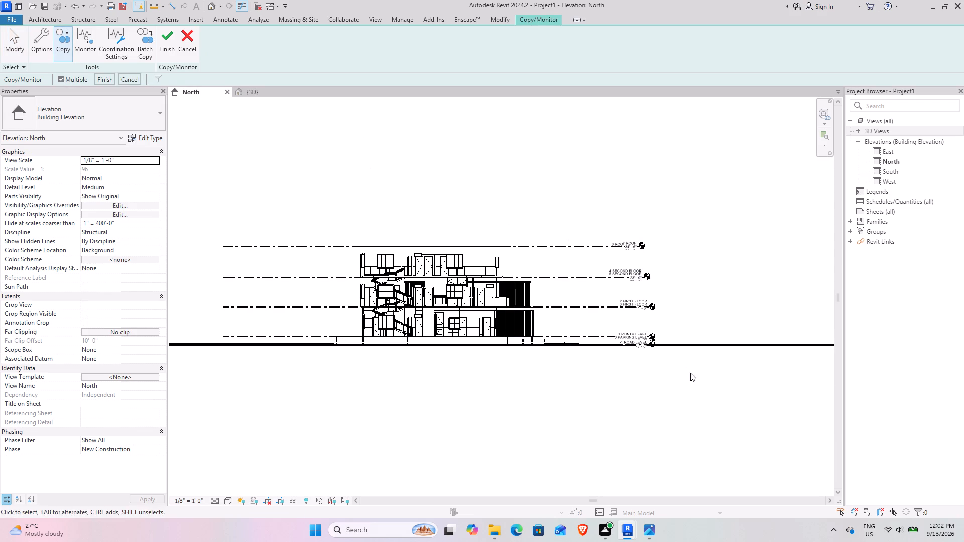
drag(690, 373, 624, 221)
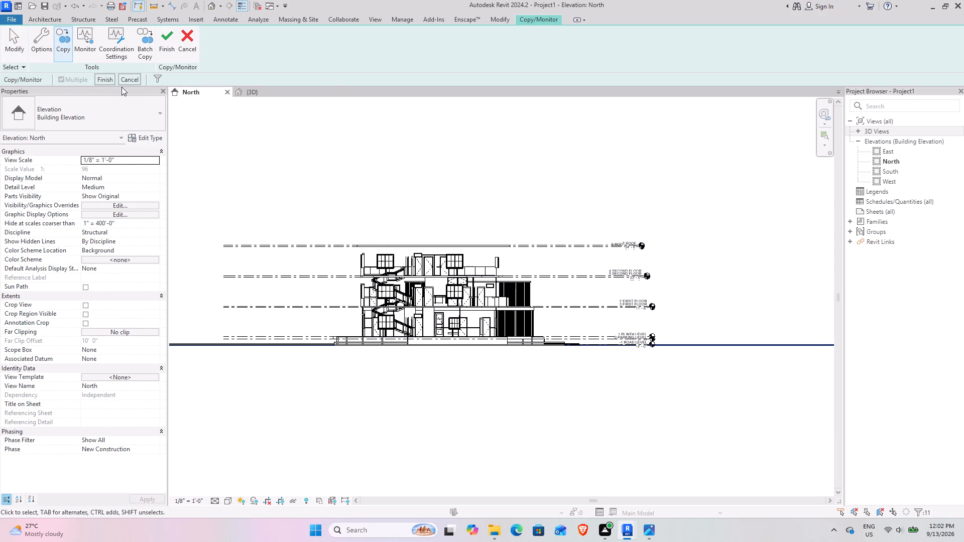
click(100, 78)
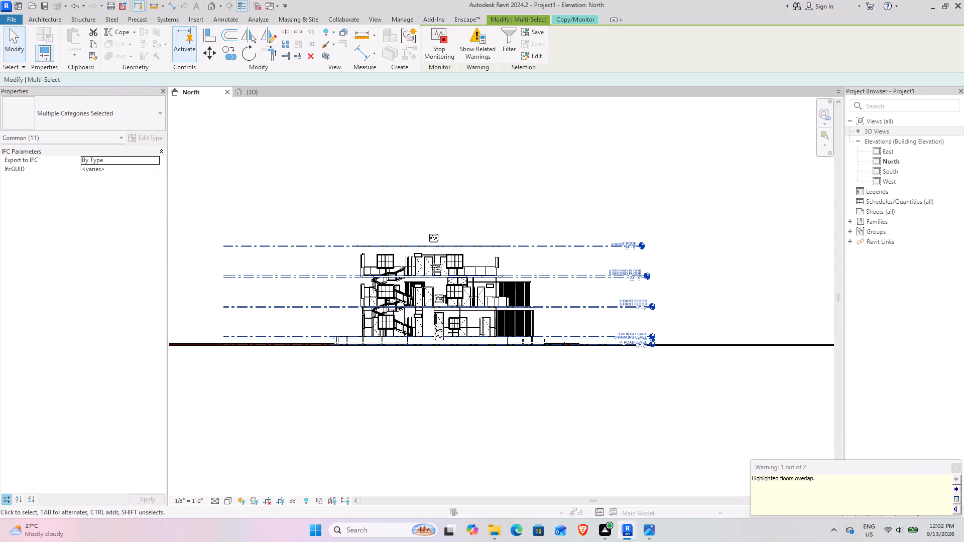
click(954, 466)
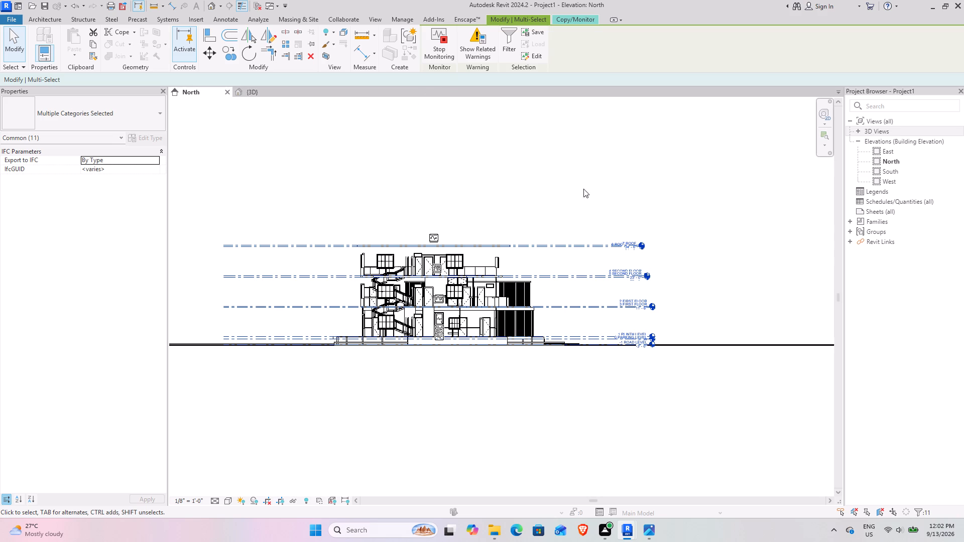
click(664, 202)
click(163, 39)
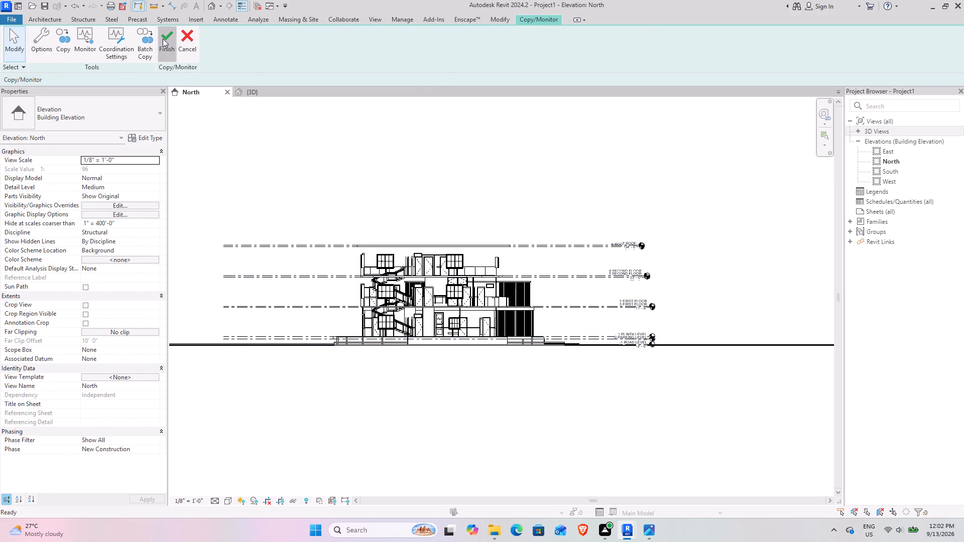
Look through the project's 3D view and elevation categories and collapse the list of views.
click(861, 138)
click(861, 130)
click(855, 118)
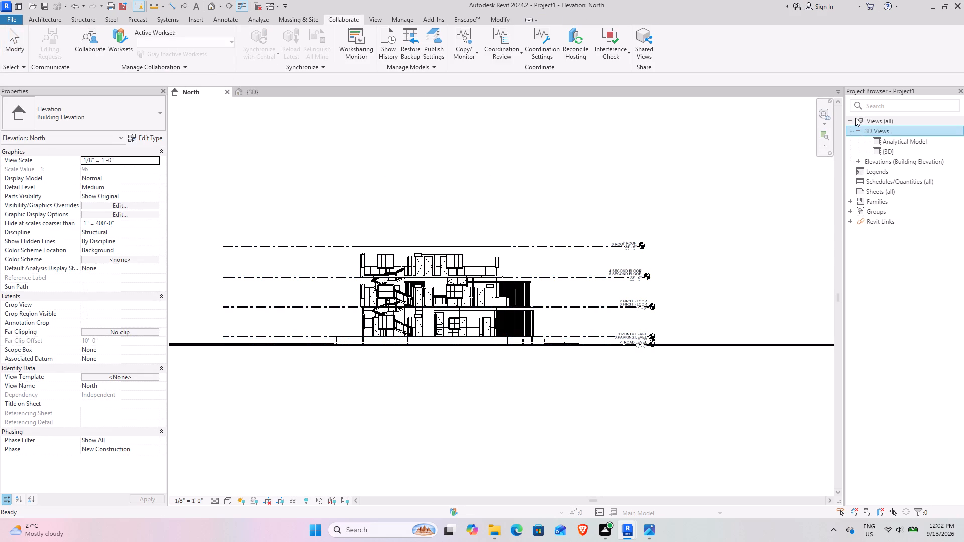
click(855, 118)
click(857, 117)
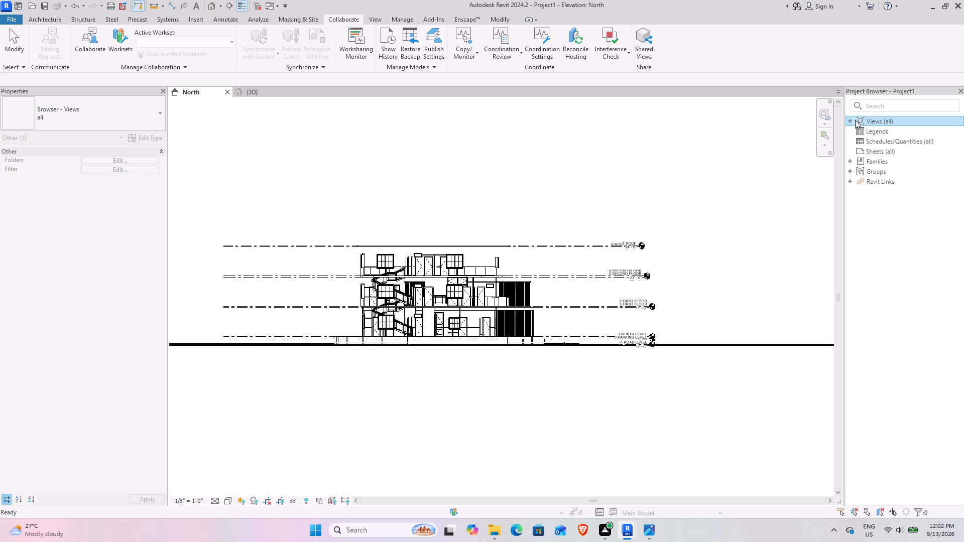
click(855, 120)
click(841, 117)
click(864, 122)
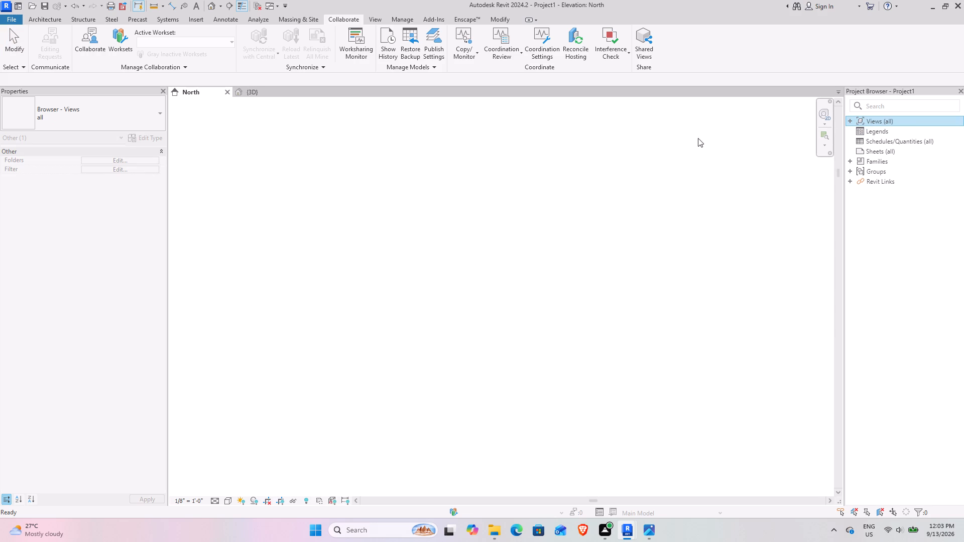
Compare the copied levels and floors against the linked house in the North elevation and the default 3D view.
click(250, 94)
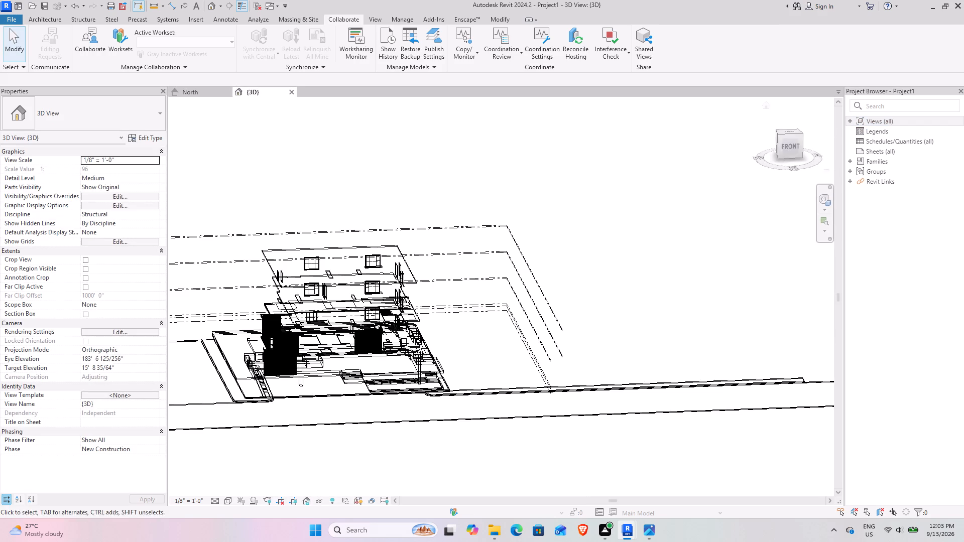
click(189, 96)
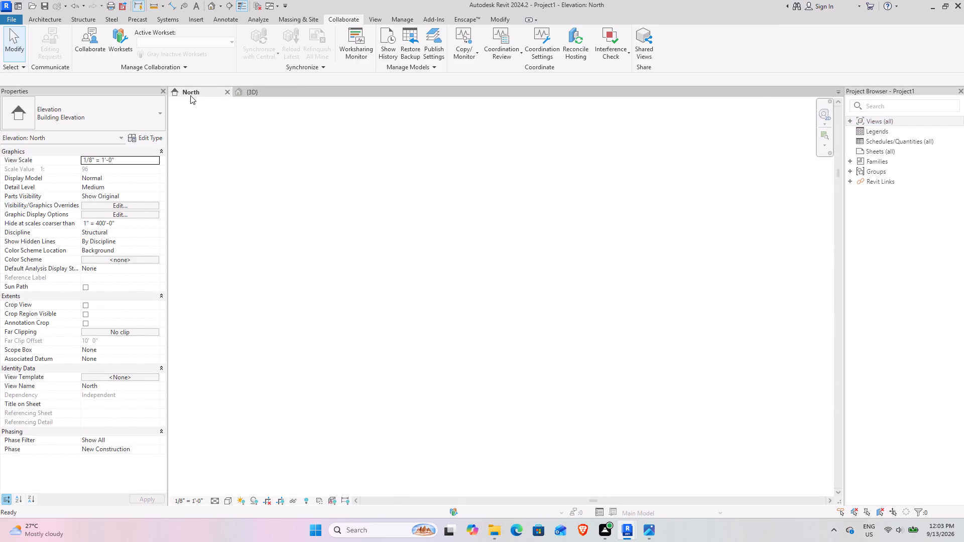
scroll(418, 224, down, 10)
scroll(486, 372, up, 4)
scroll(439, 392, up, 6)
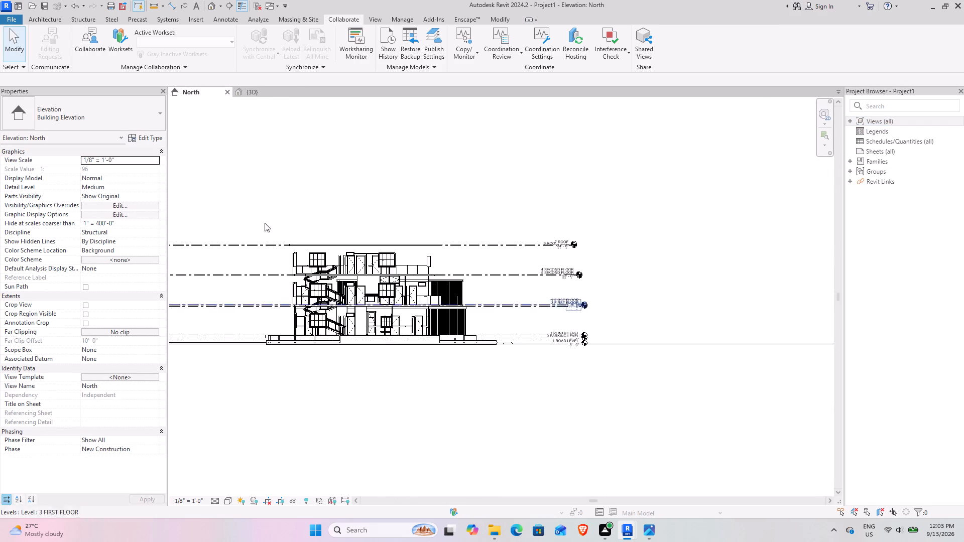
click(246, 92)
scroll(407, 207, down, 5)
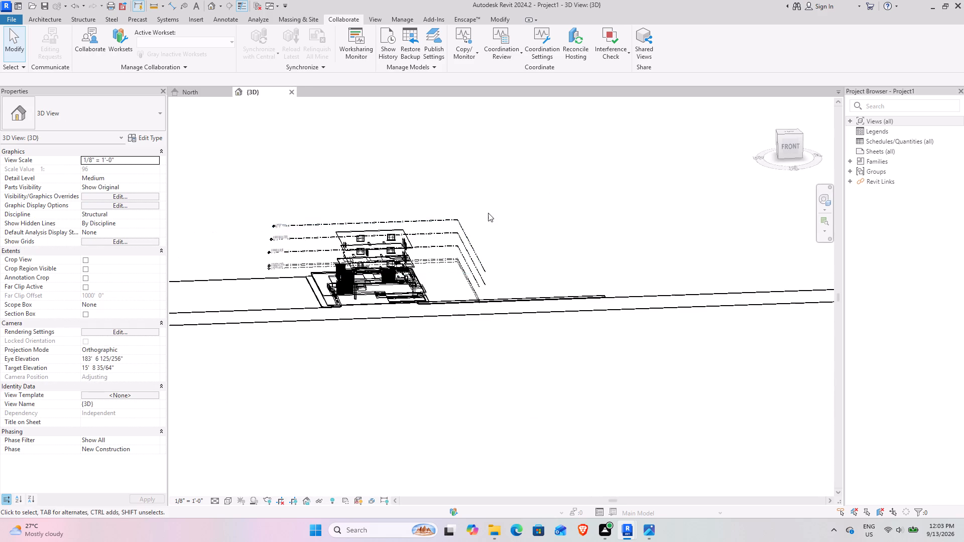
shift+middle_drag(488, 213, 426, 285)
scroll(430, 188, up, 4)
middle_drag(450, 140, 454, 153)
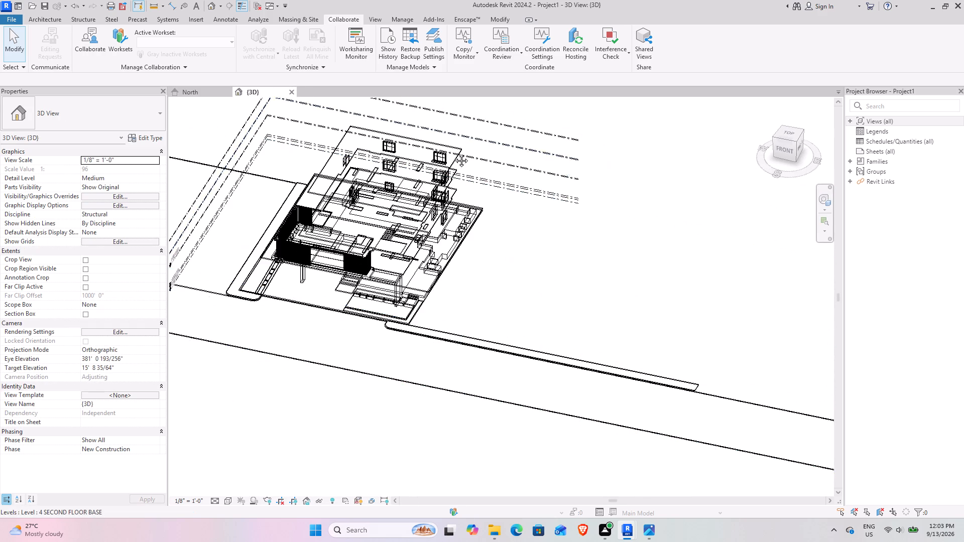
middle_drag(454, 153, 451, 249)
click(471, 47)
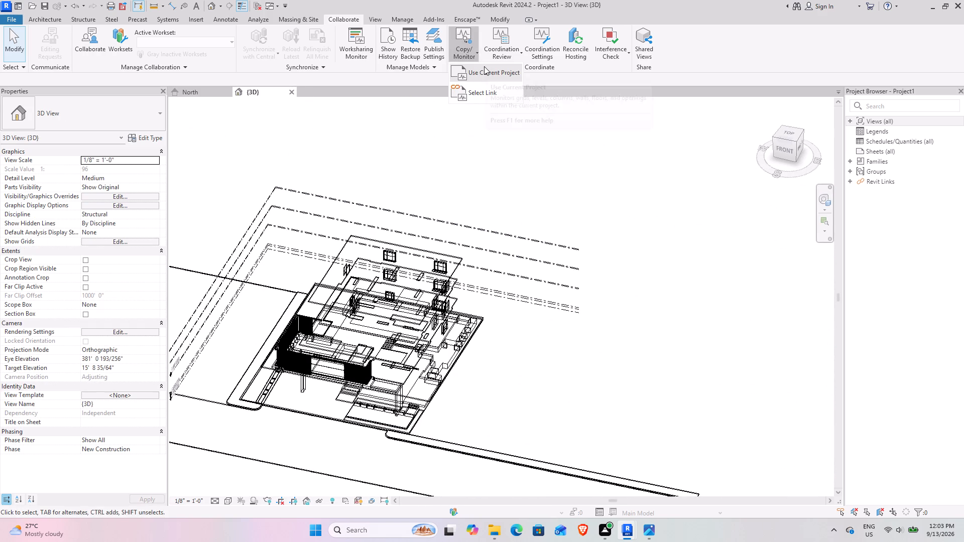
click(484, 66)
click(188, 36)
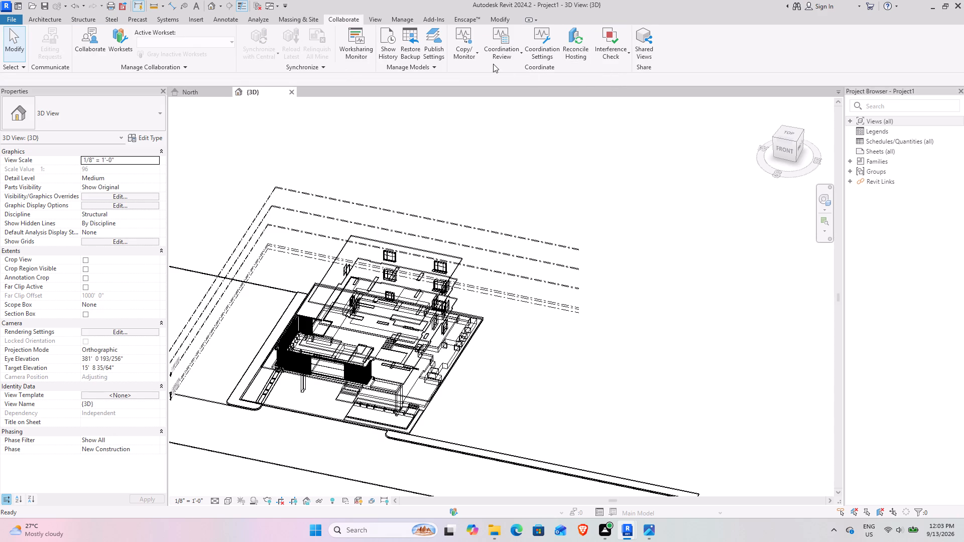
Run a Coordination Review on the linked MY PORTO model and close it without applying anything.
click(510, 56)
click(515, 92)
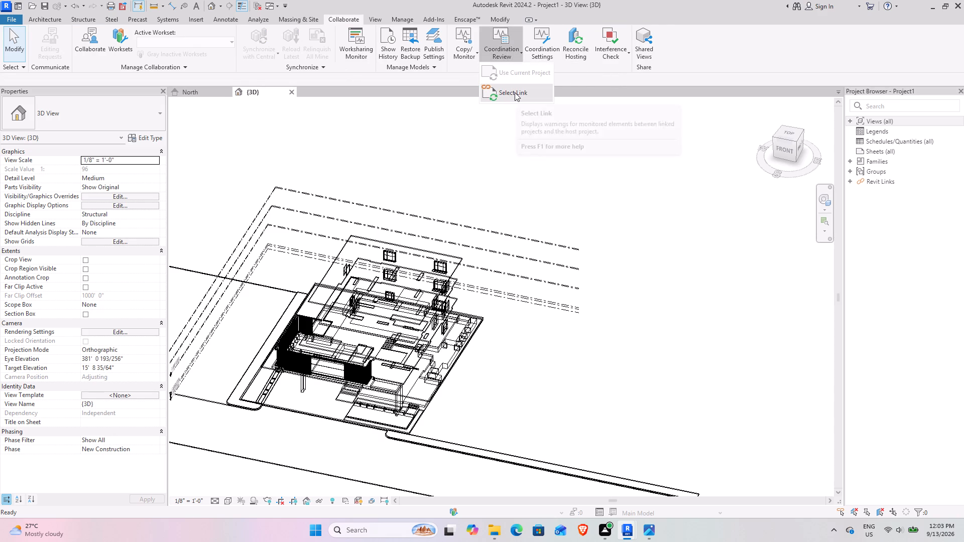
click(383, 341)
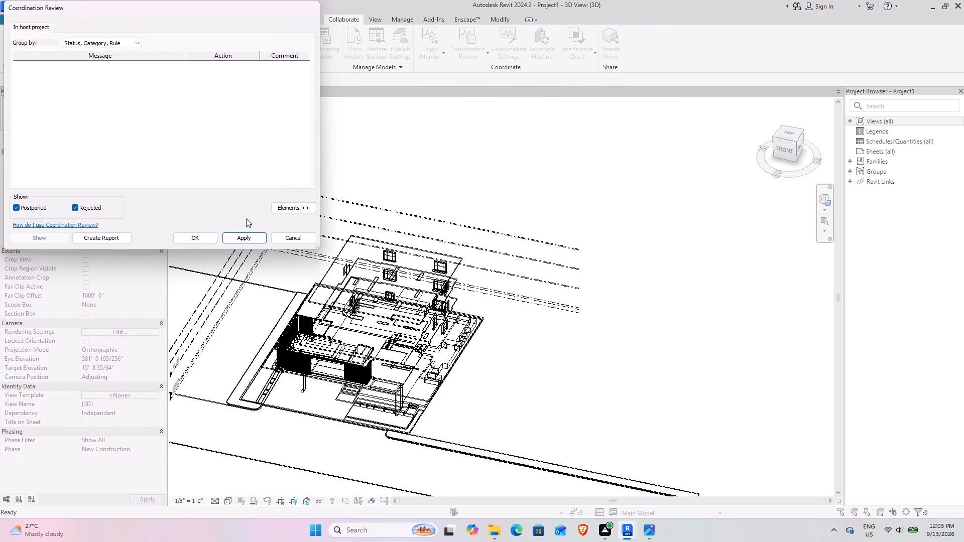
click(295, 242)
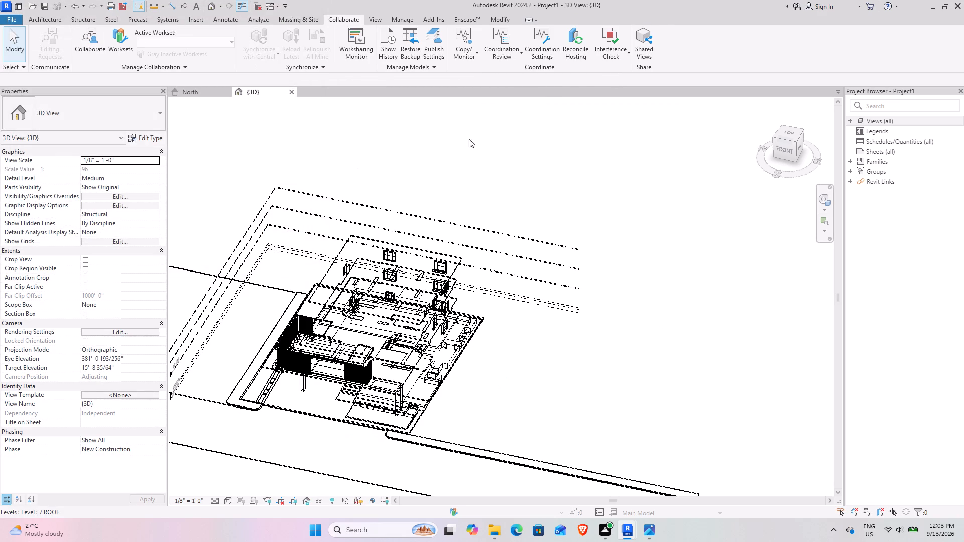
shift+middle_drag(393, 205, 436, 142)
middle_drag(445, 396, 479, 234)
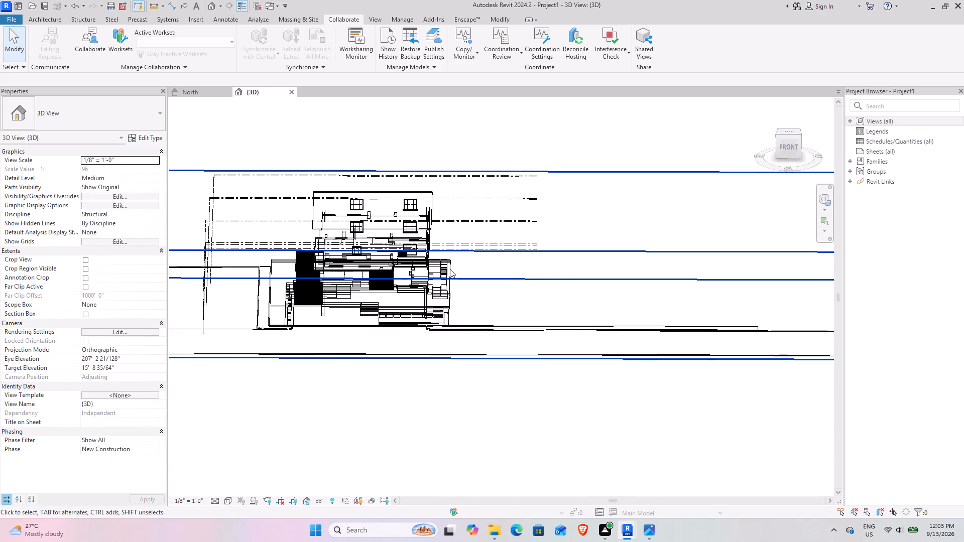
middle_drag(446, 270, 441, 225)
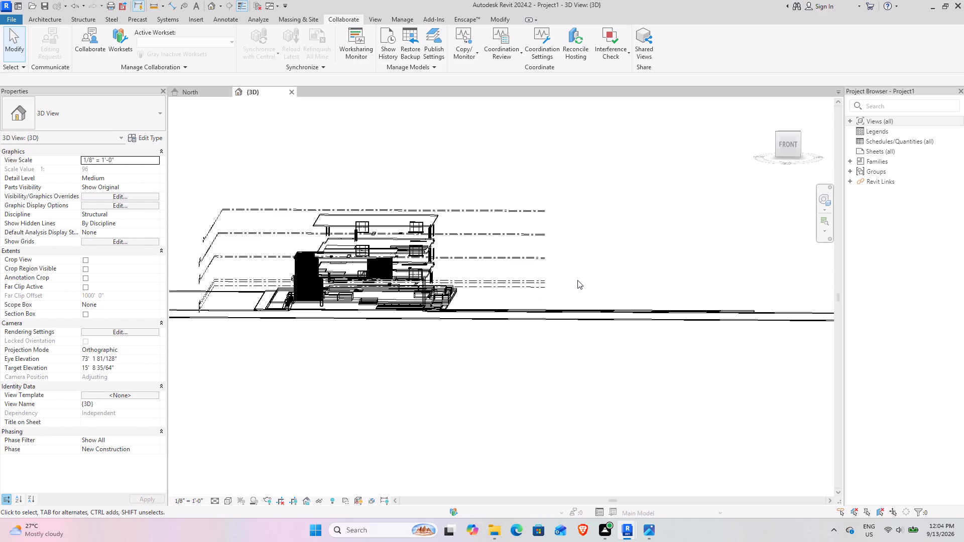
Undo the Copy/Monitor work and all earlier changes back through linking the Revit project, accepting that the link undo is irreversible.
key(ctrl+z)
key(ctrl+z)
key(ctrl+z)
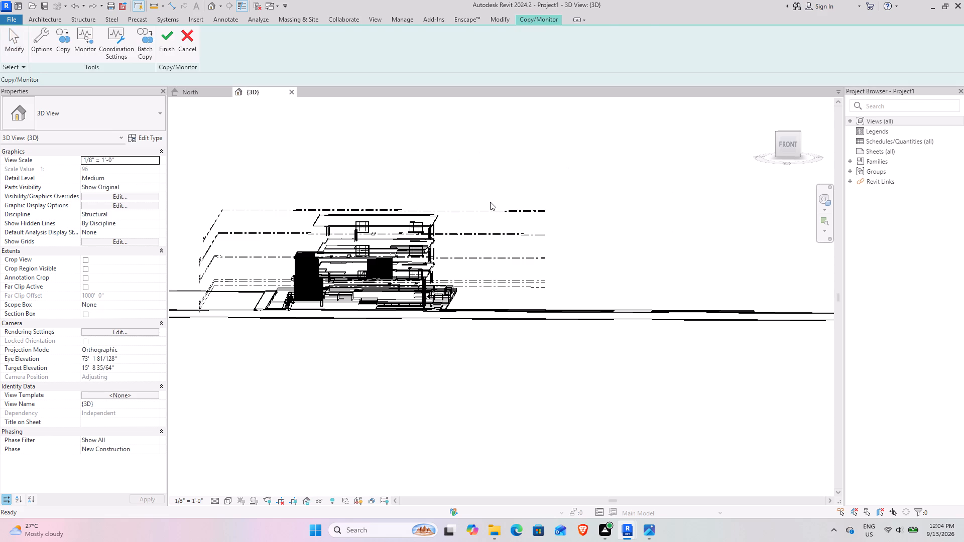
key(ctrl+z)
key(ctrl+z)
key(ctrl+z)
key(ctrl+z)
key(ctrl+z)
key(ctrl+z)
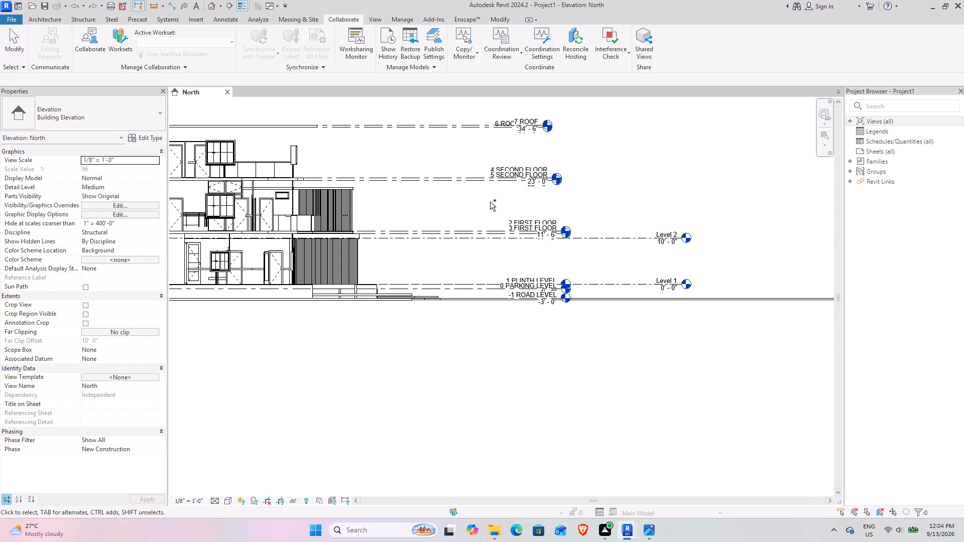
key(ctrl+z)
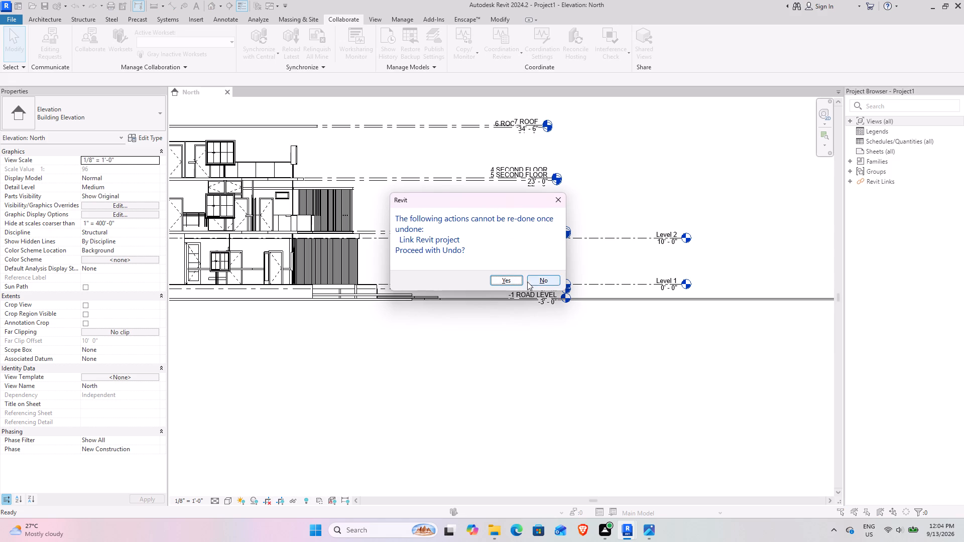
click(507, 279)
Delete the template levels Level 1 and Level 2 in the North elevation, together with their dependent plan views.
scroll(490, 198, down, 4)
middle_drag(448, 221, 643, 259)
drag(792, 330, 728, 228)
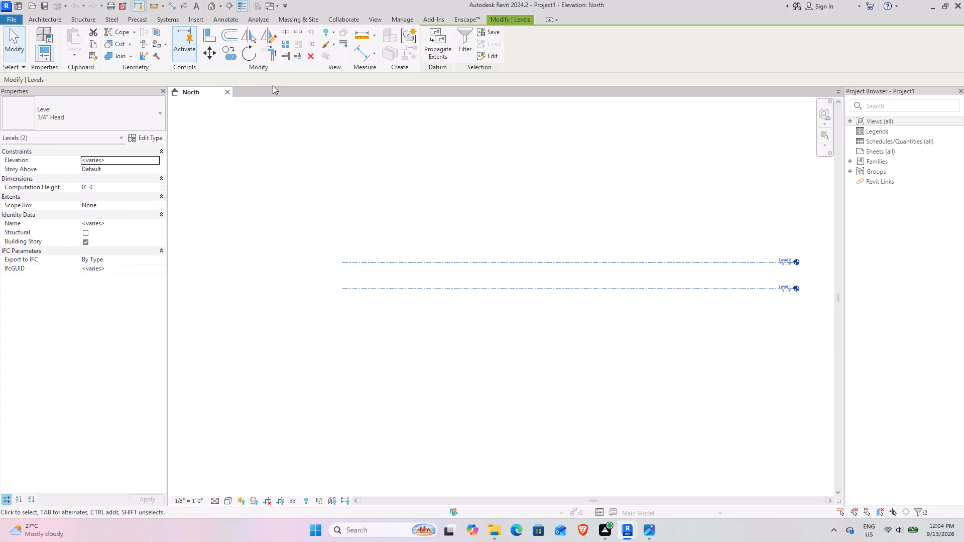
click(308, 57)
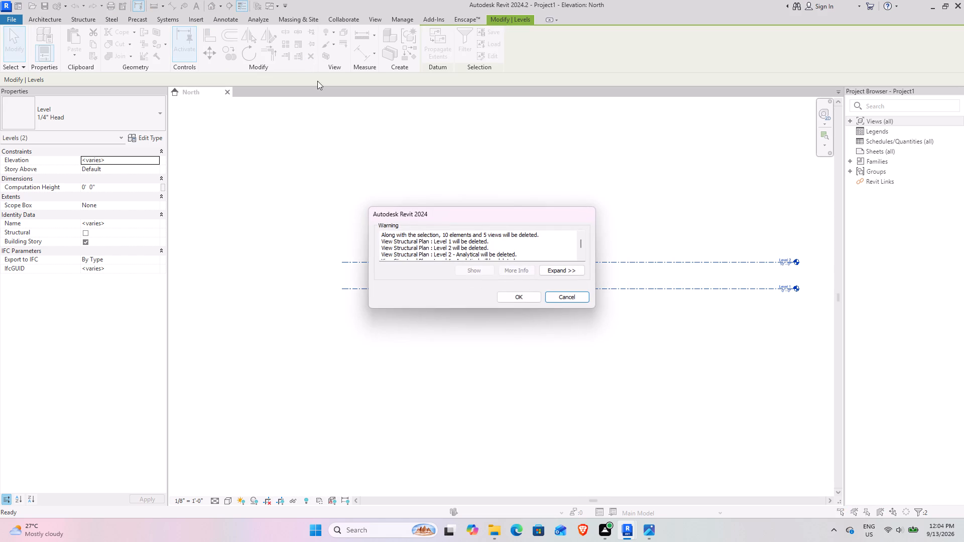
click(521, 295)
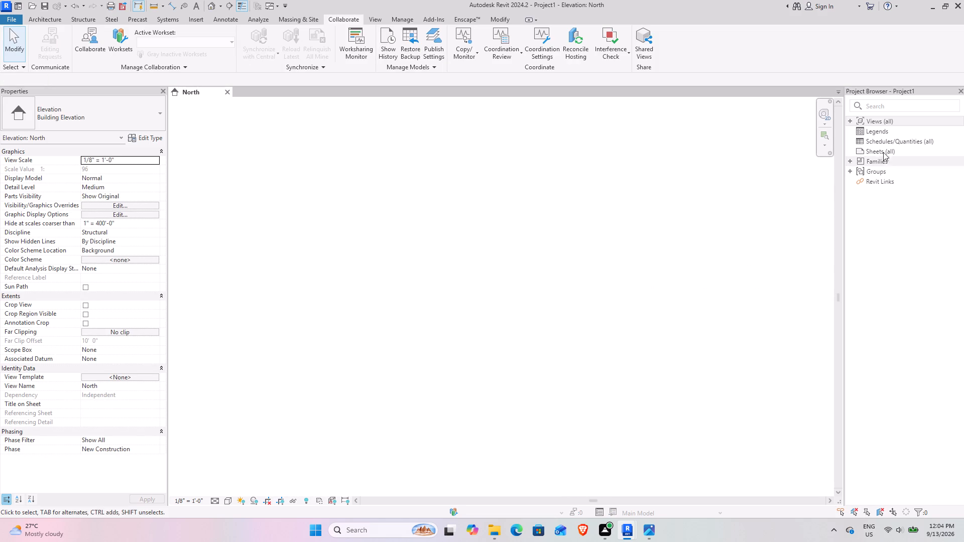
Expand the project's list of views and check the Analytical Model 3D view.
click(852, 121)
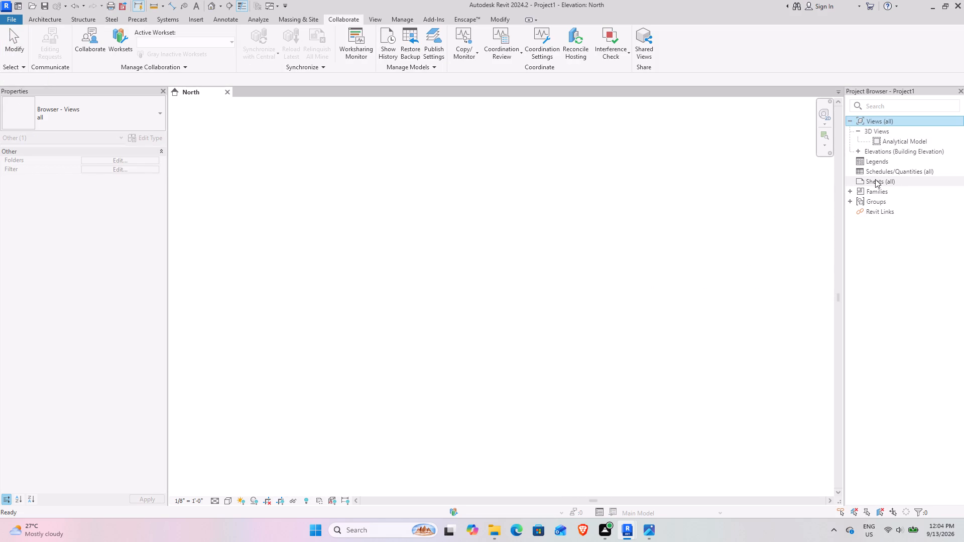
click(873, 123)
double_click(888, 143)
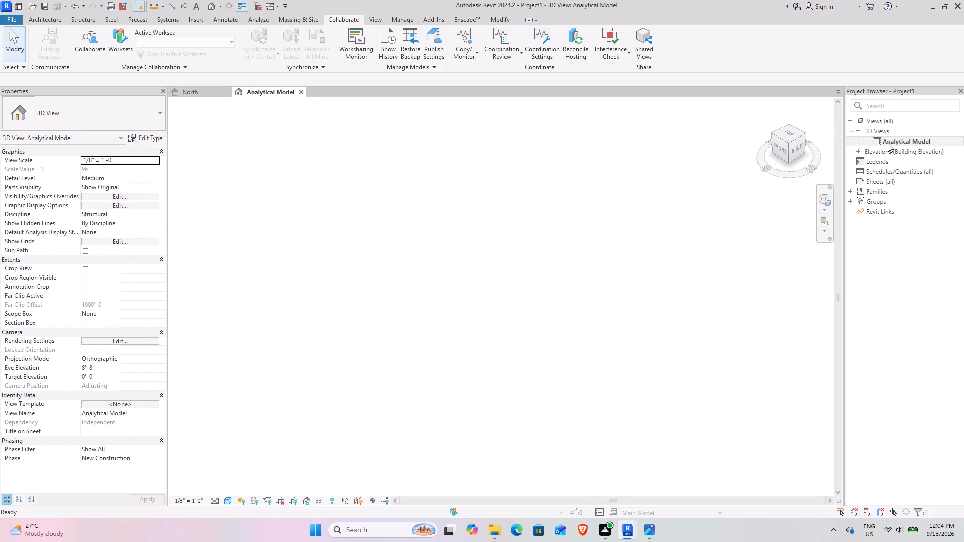
scroll(567, 281, down, 8)
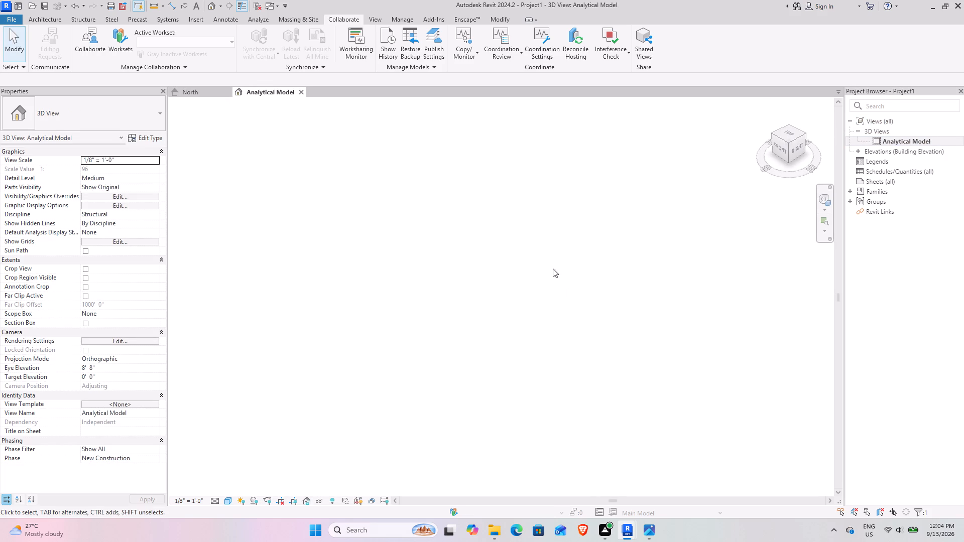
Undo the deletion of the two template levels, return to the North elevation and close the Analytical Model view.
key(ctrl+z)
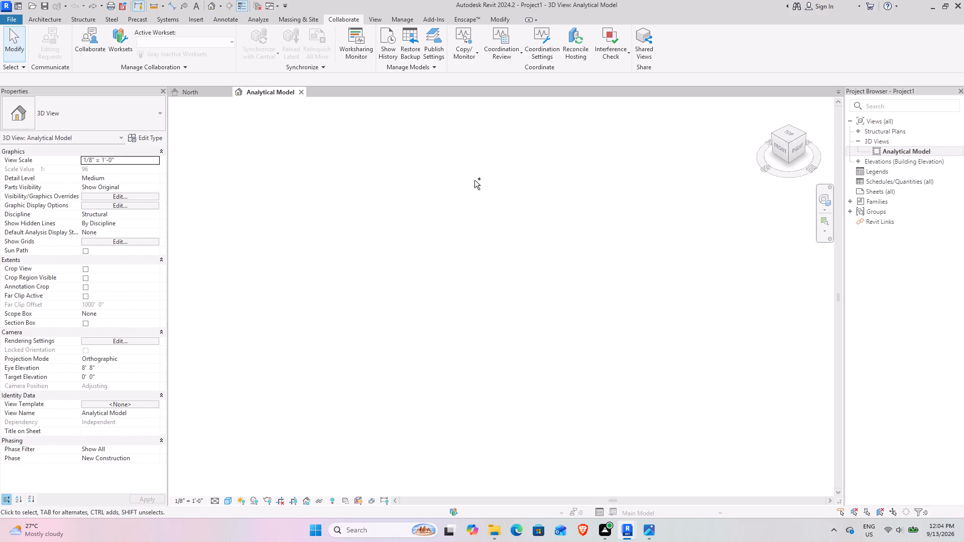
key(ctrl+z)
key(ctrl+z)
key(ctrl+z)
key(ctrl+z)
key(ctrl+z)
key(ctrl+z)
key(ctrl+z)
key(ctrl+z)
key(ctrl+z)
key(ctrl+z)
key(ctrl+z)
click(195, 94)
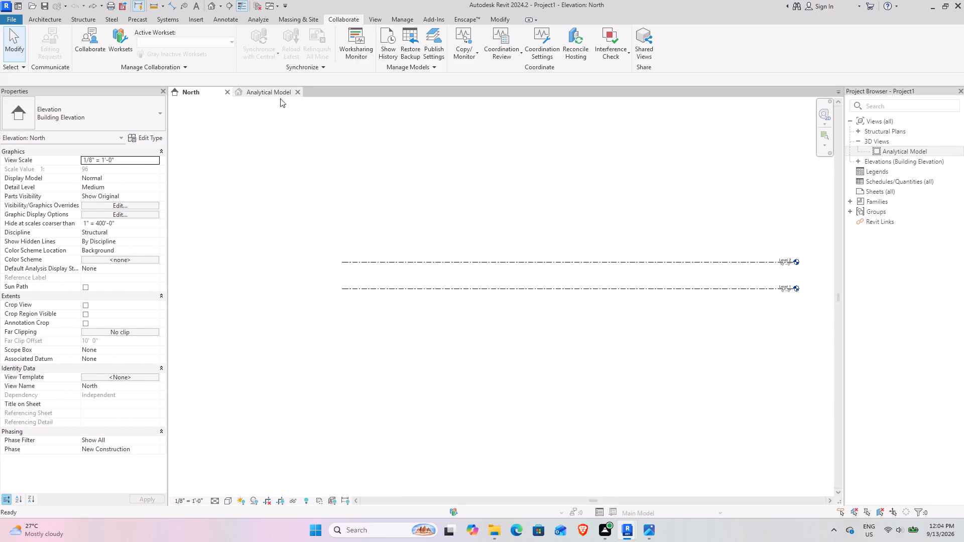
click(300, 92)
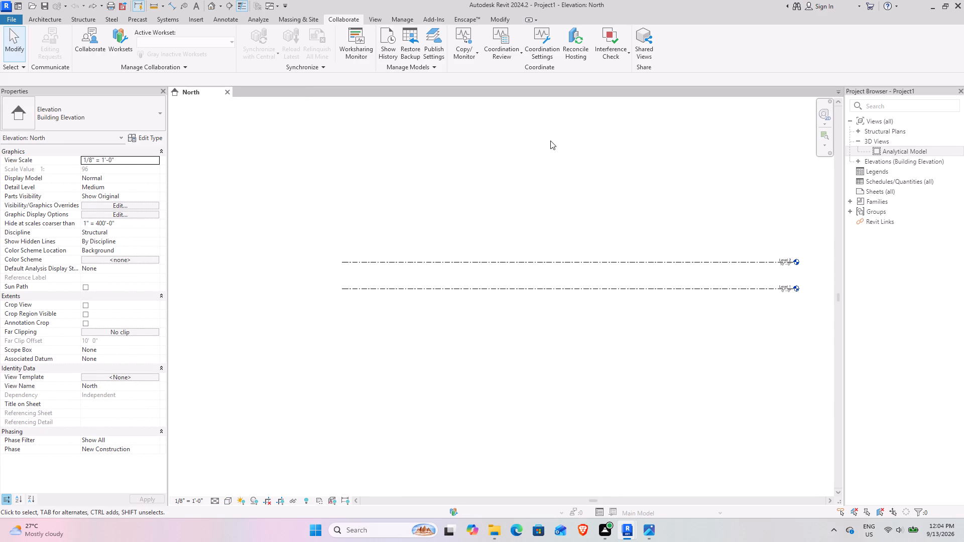
Expand the elevation and structural plan categories and open the Site structural plan.
click(60, 23)
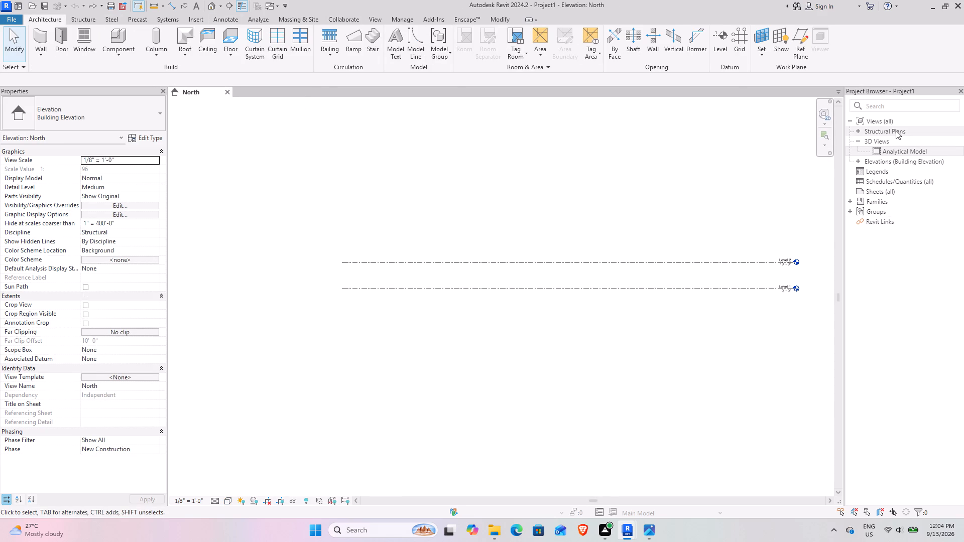
click(896, 130)
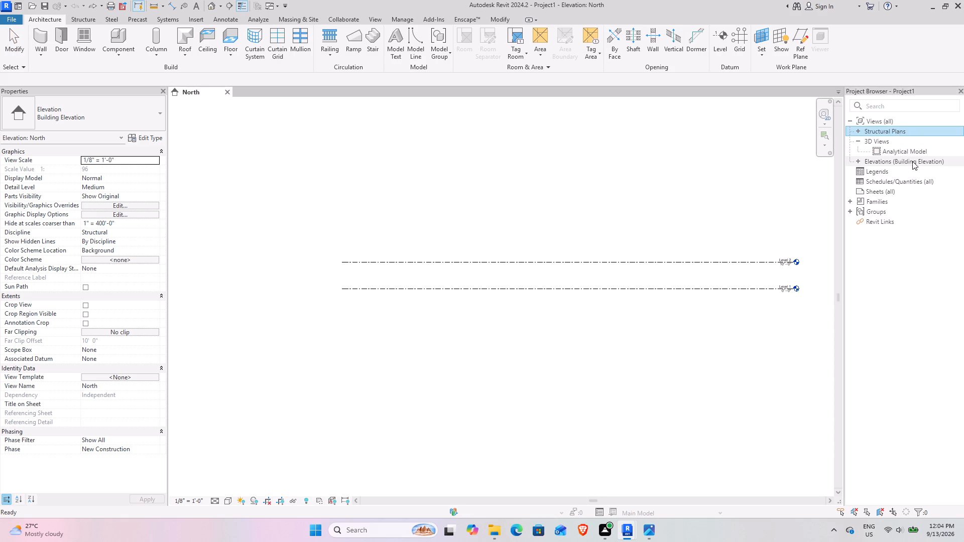
double_click(914, 164)
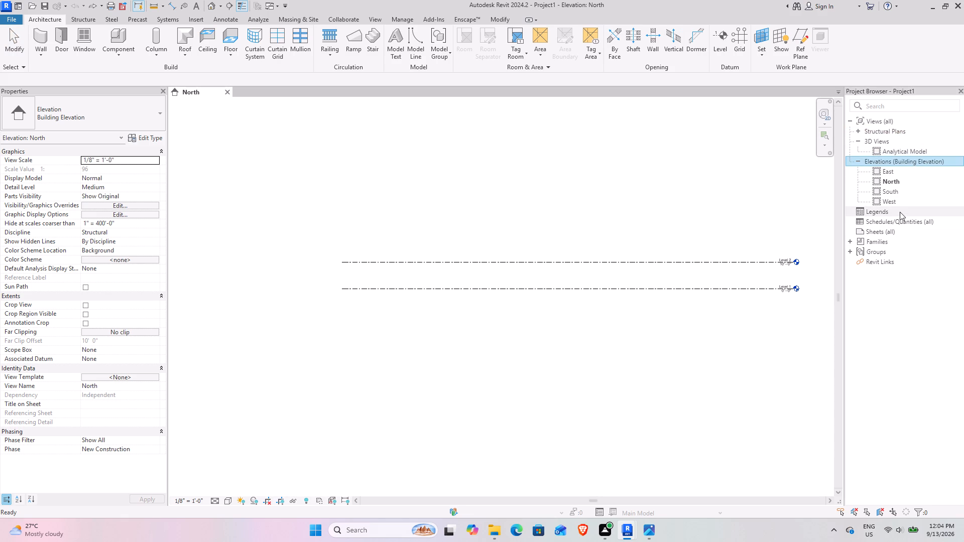
double_click(866, 125)
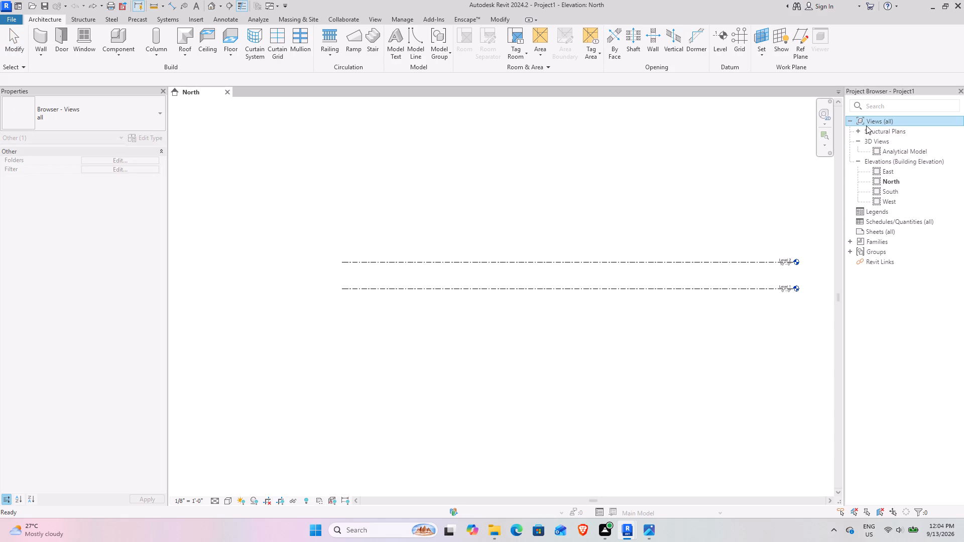
double_click(866, 125)
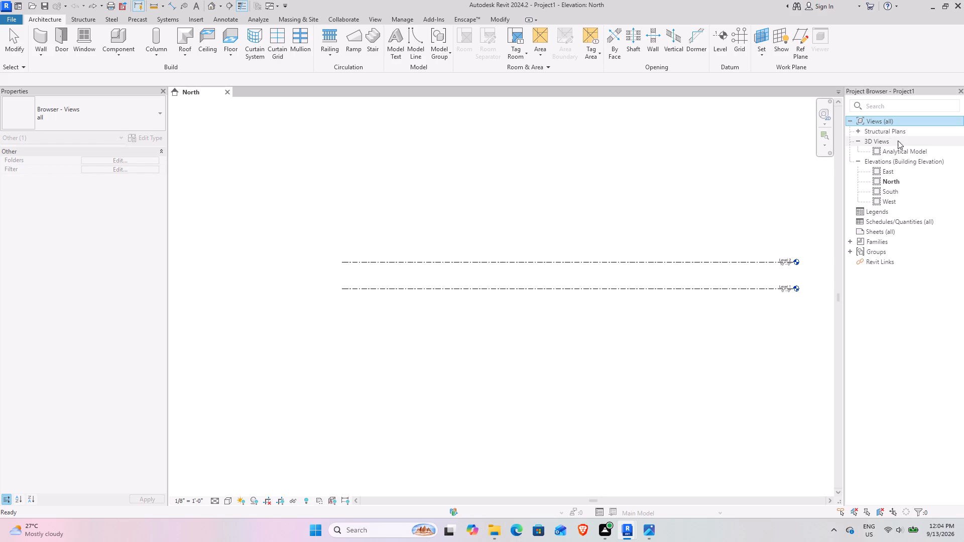
double_click(890, 131)
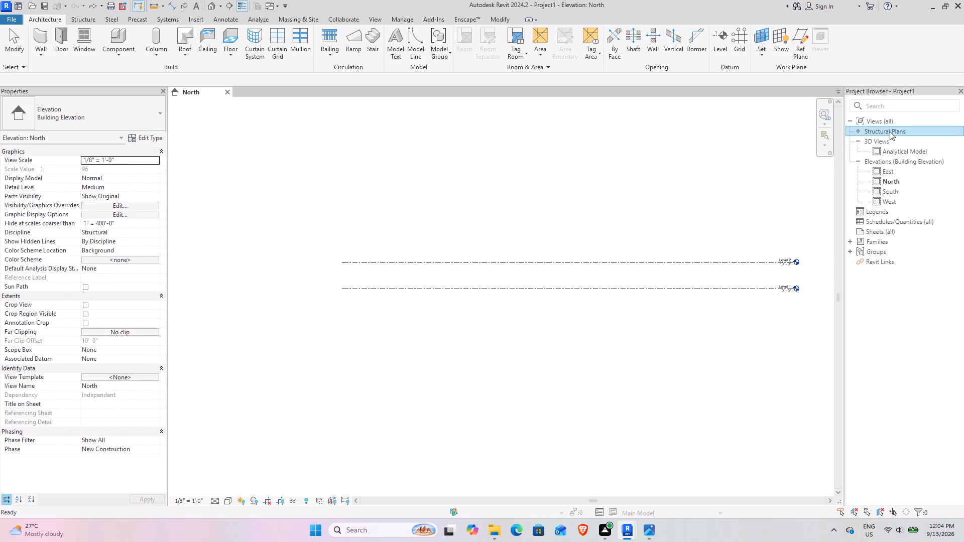
double_click(888, 179)
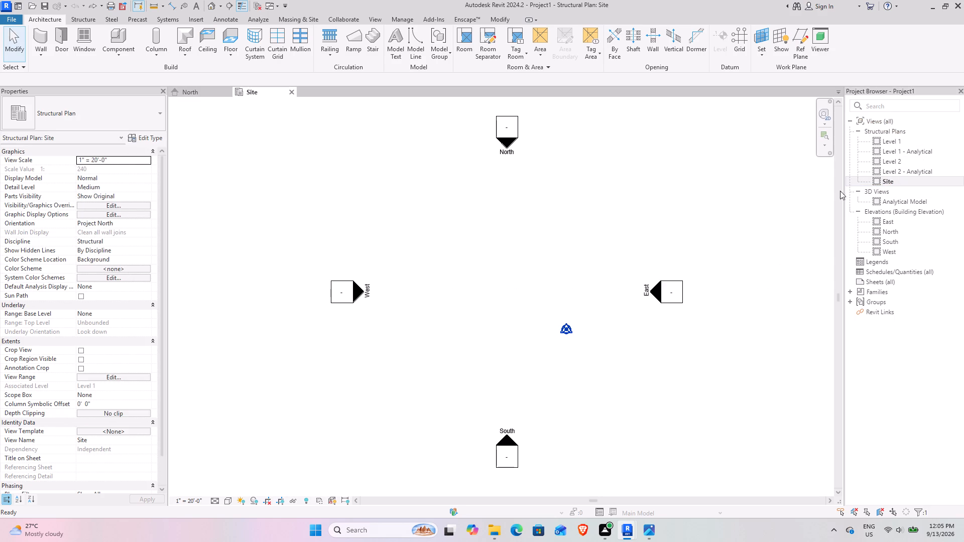
Examine the project base point and its coordinates relative to the elevation markers in the Site plan.
scroll(546, 298, down, 4)
middle_drag(558, 242, 501, 221)
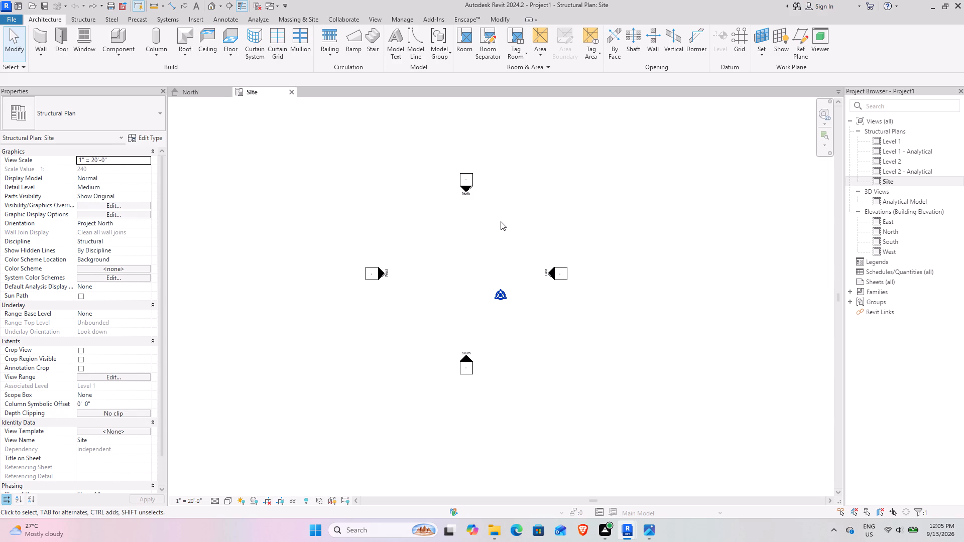
scroll(513, 320, up, 5)
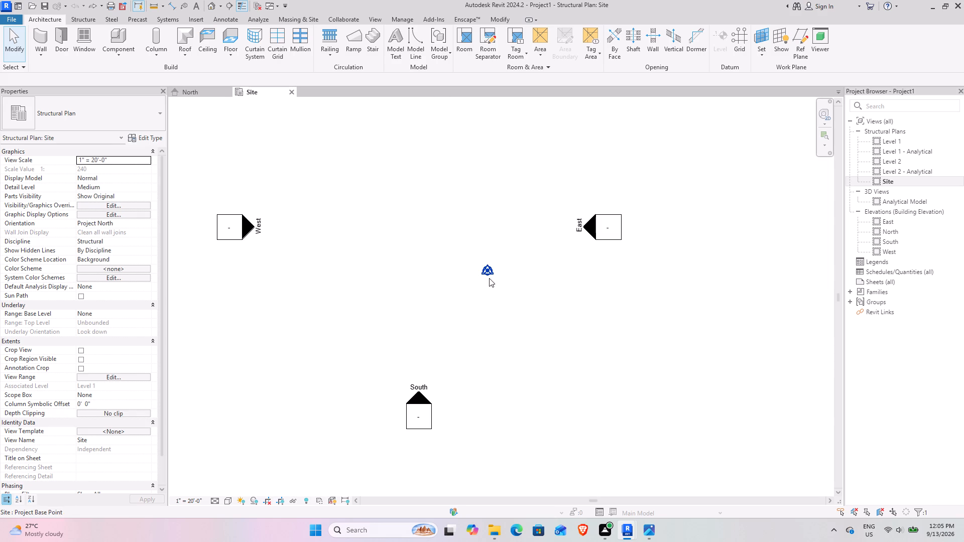
click(489, 278)
click(468, 264)
click(487, 270)
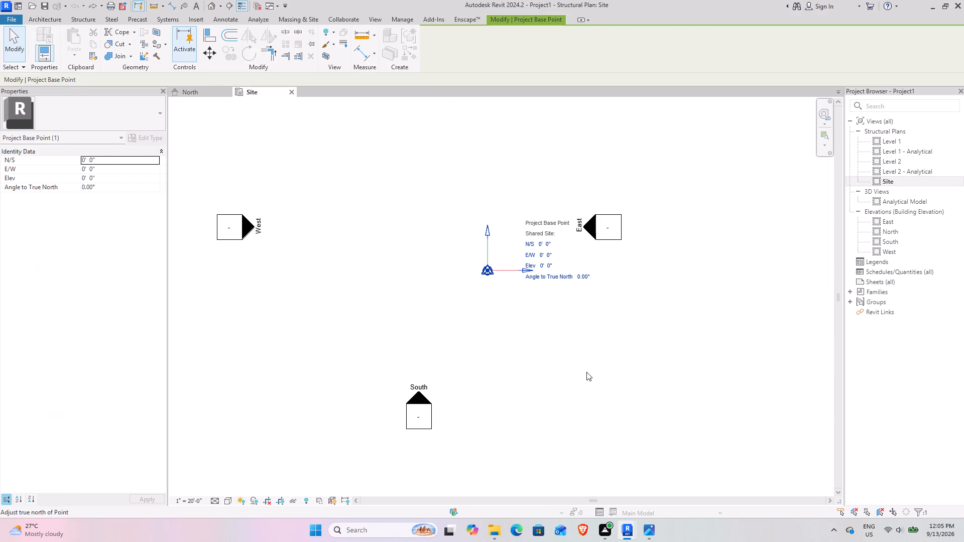
click(586, 372)
scroll(379, 229, down, 4)
middle_drag(384, 233, 472, 266)
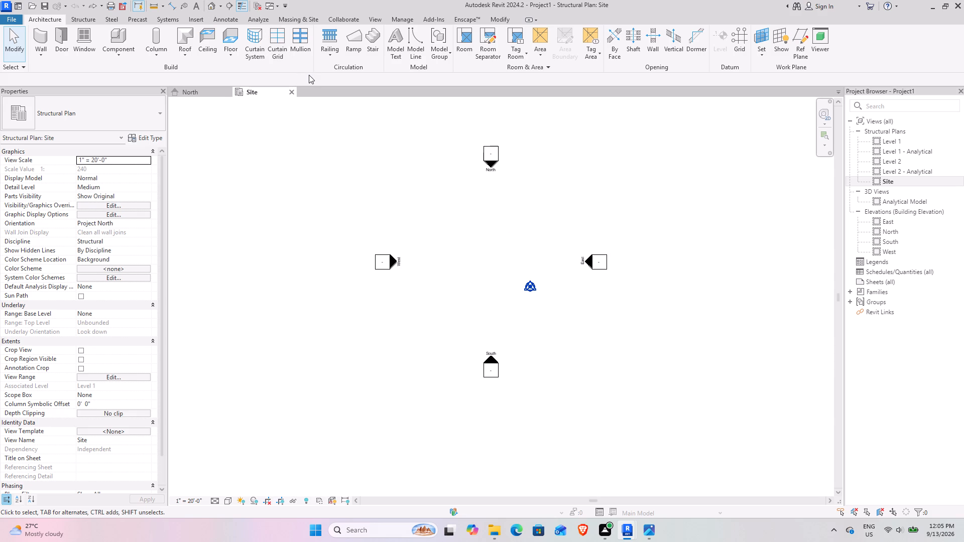
Link the MY PORTO Revit model into the Site plan with Auto - Internal Origin to Internal Origin positioning.
click(185, 19)
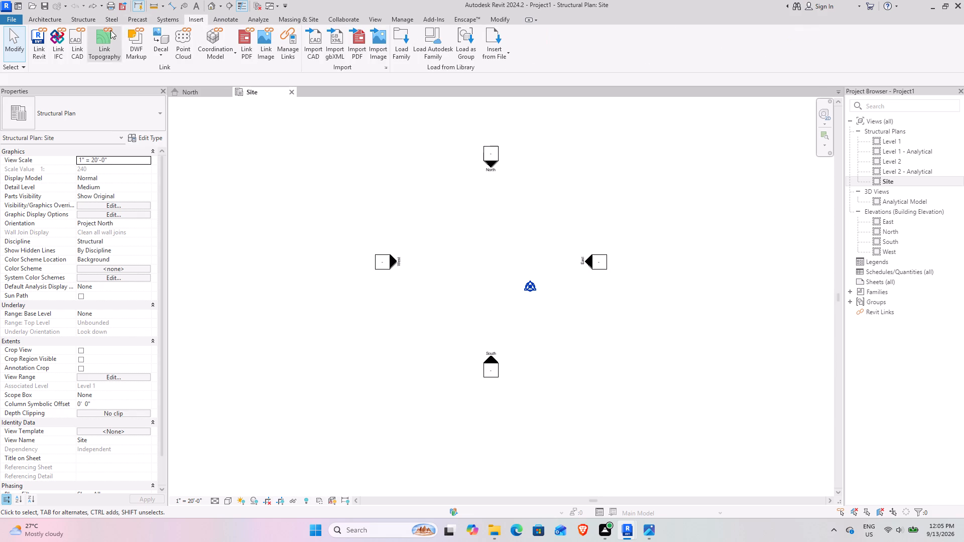
click(38, 43)
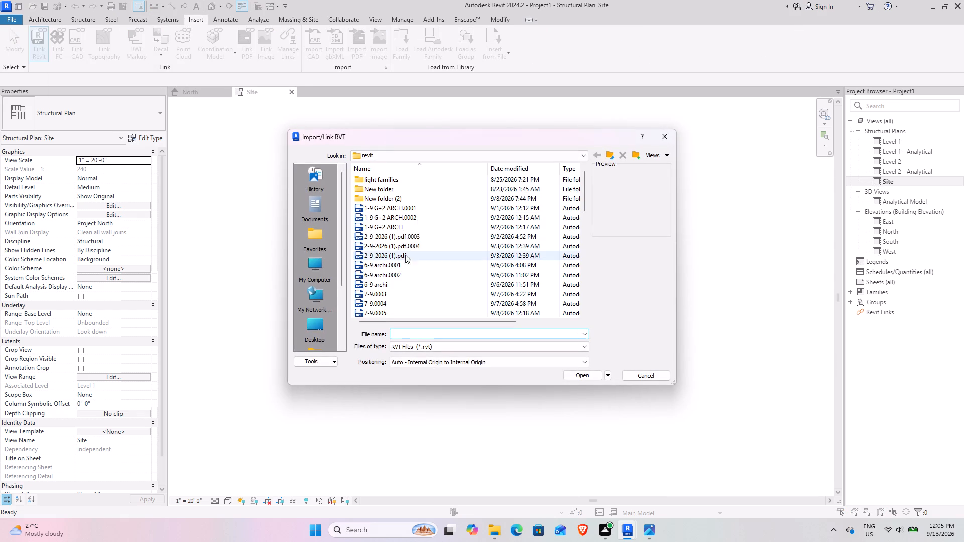
scroll(393, 261, down, 5)
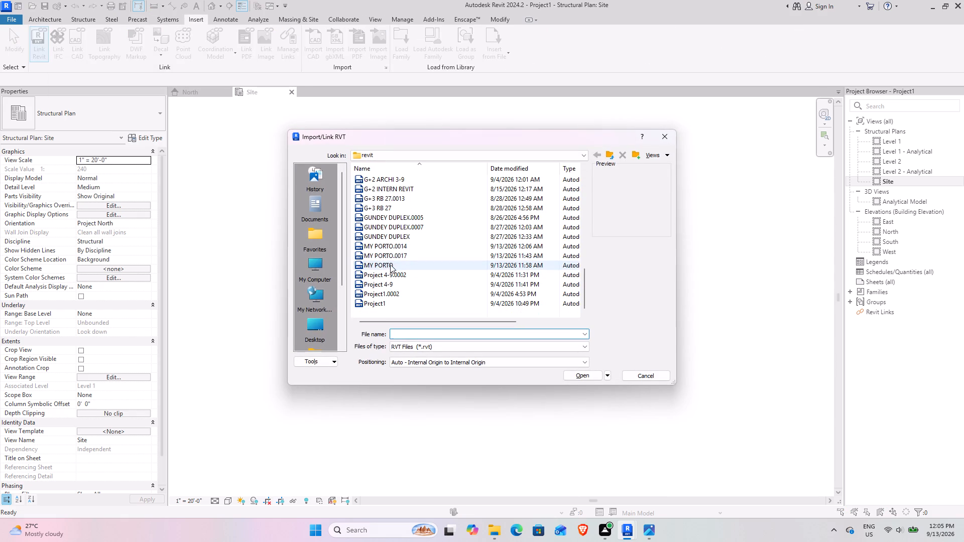
click(390, 264)
click(582, 379)
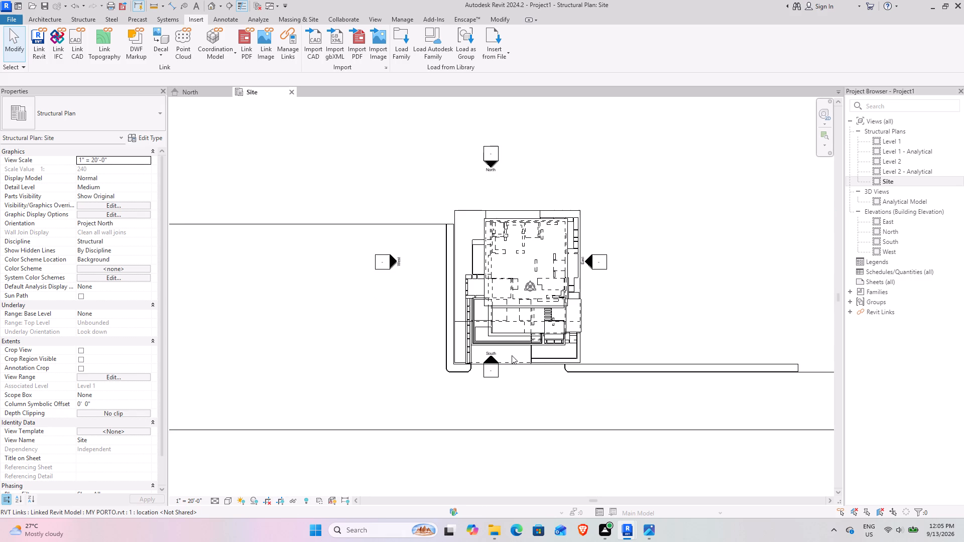
Pin the linked MY PORTO model in place.
click(527, 339)
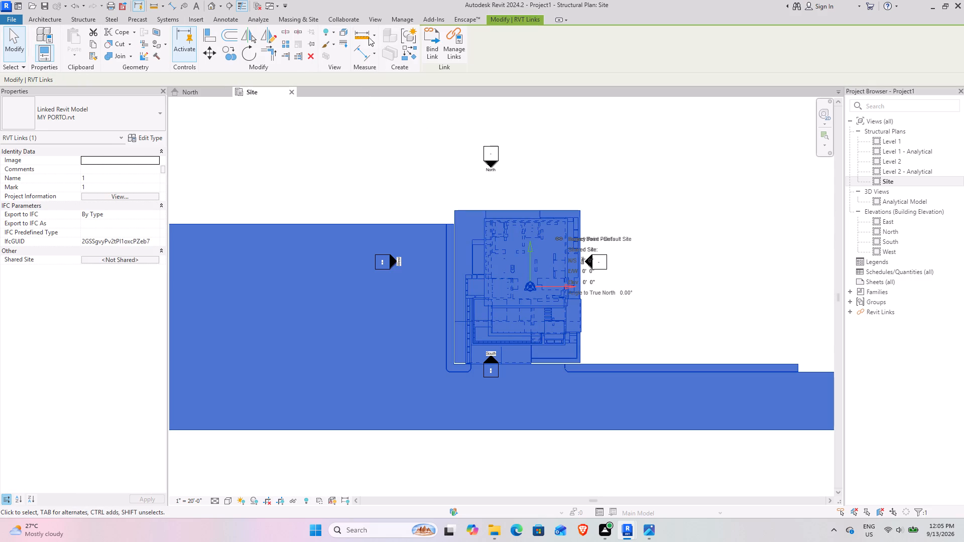
click(308, 41)
Bring up the collaboration and coordination tools for working with the linked MY PORTO model.
click(335, 21)
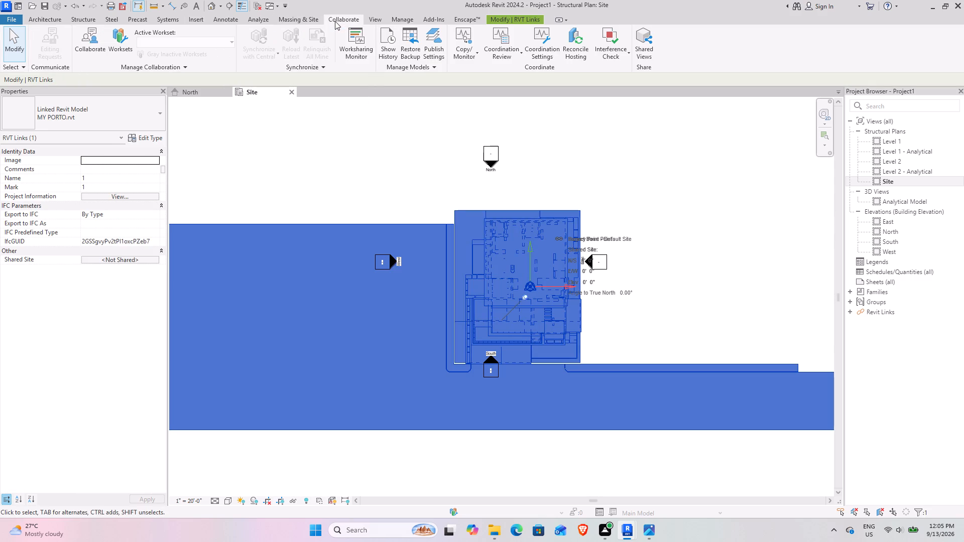
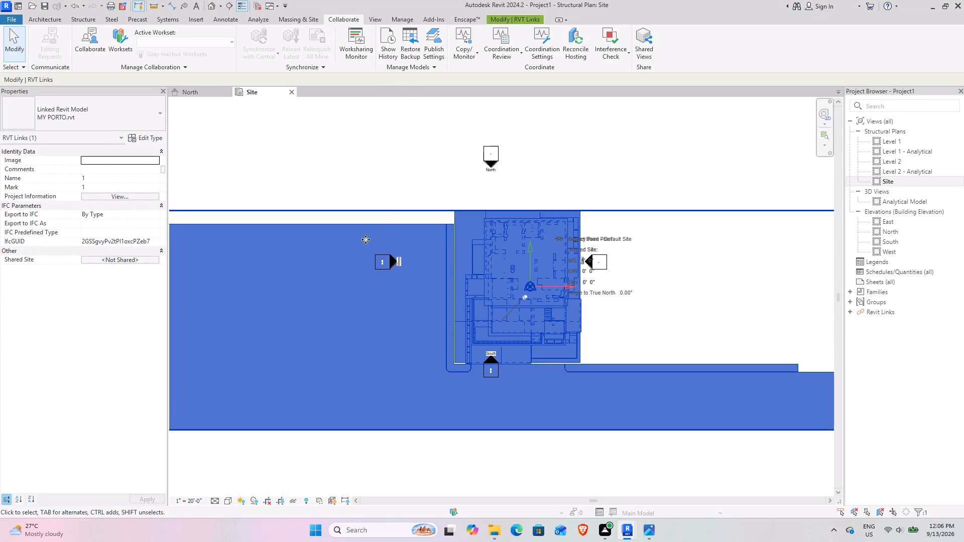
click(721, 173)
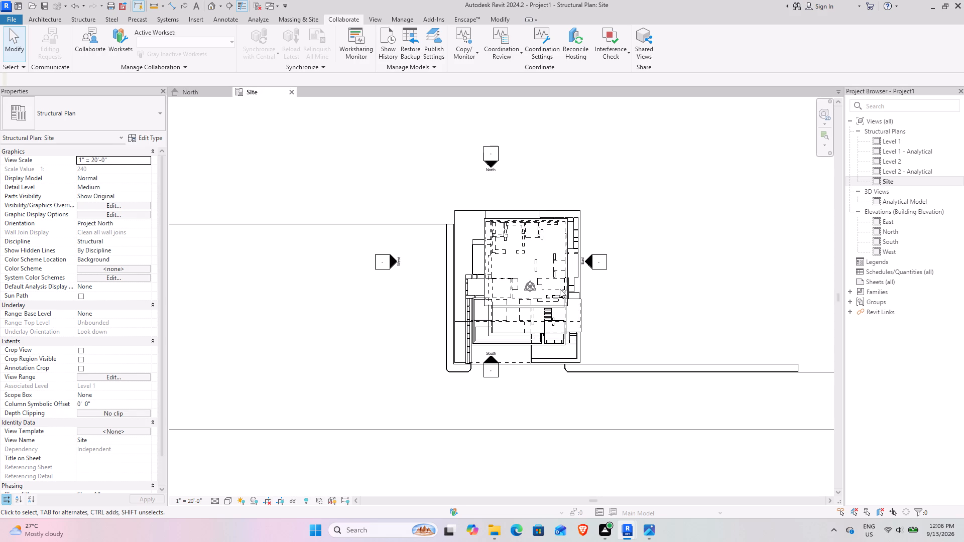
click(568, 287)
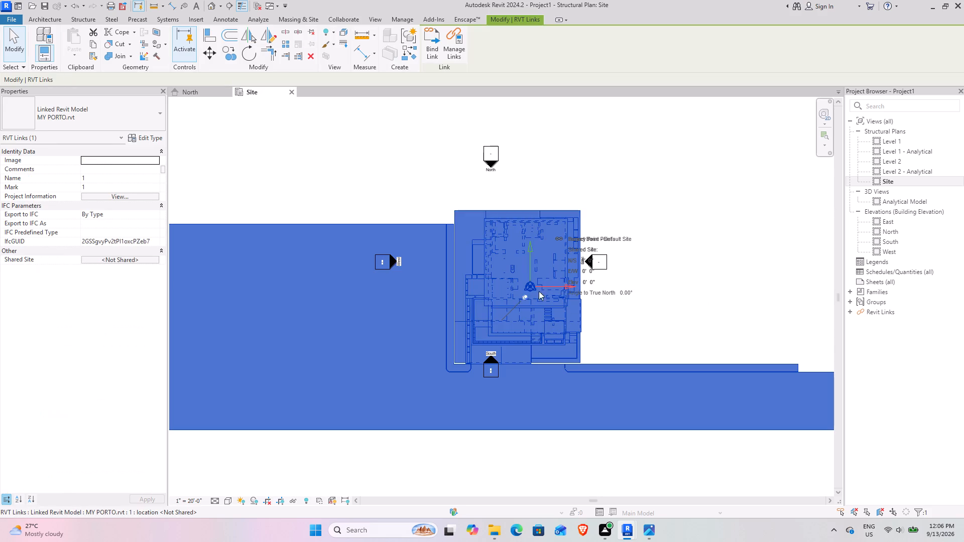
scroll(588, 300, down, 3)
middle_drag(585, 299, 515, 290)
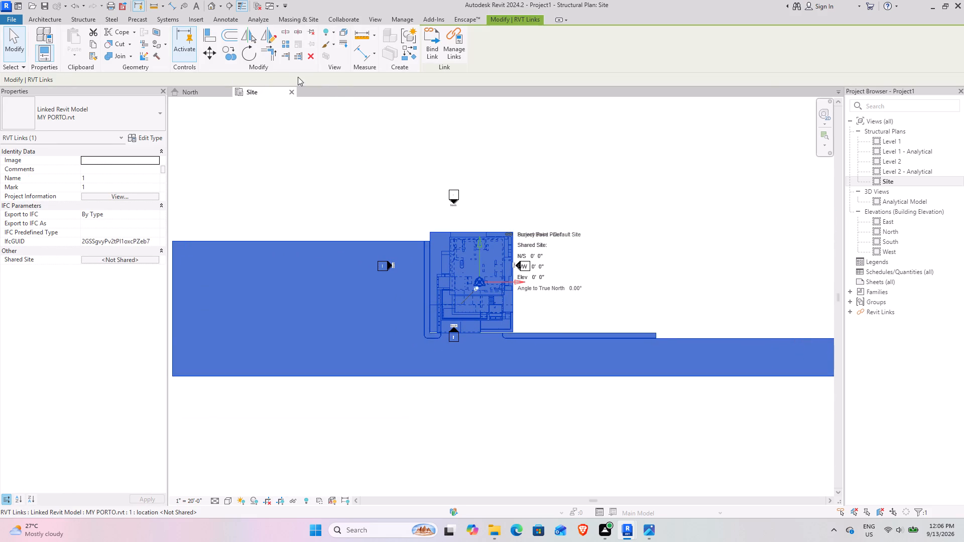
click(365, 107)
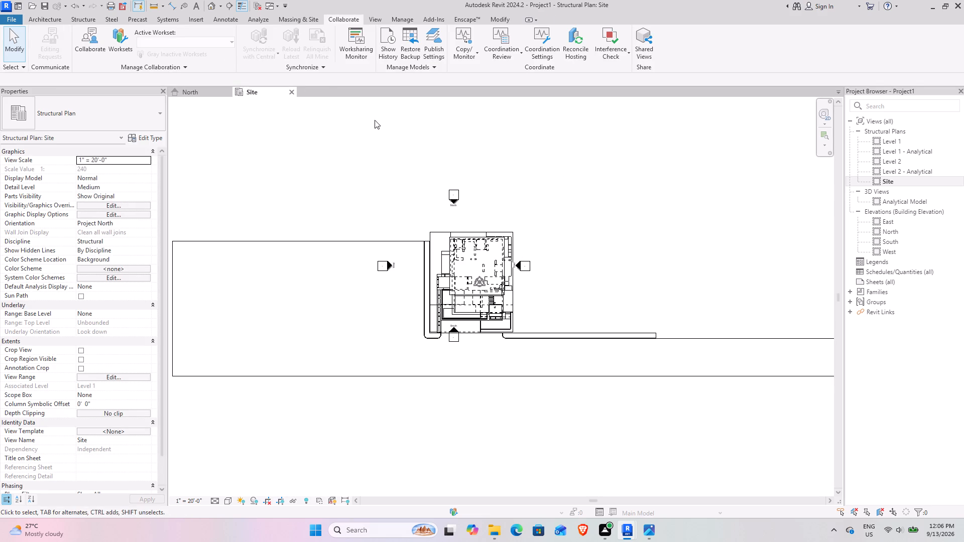
Delete the project's own Level 1 and Level 2, with their associated views, in the North elevation.
click(204, 92)
middle_drag(620, 240, 594, 240)
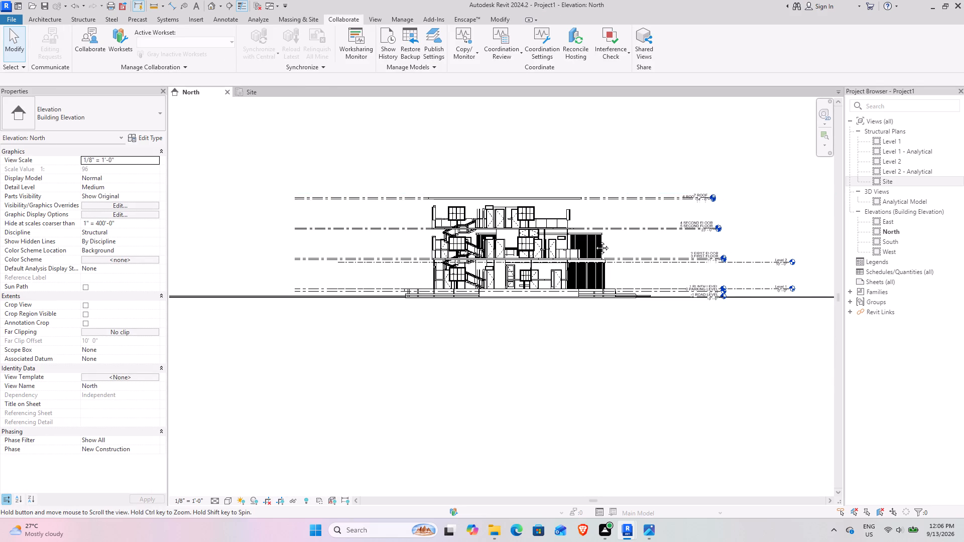
middle_drag(594, 240, 492, 240)
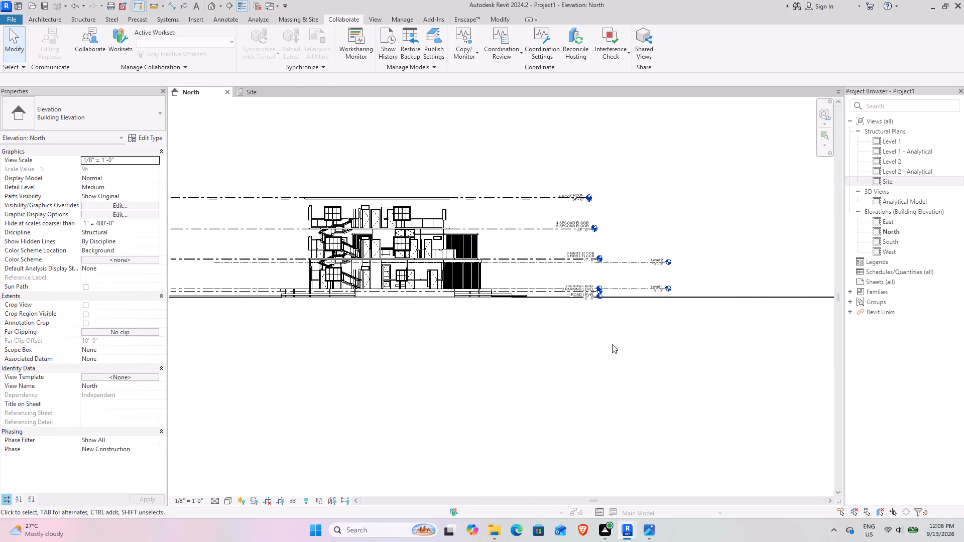
scroll(669, 279, up, 9)
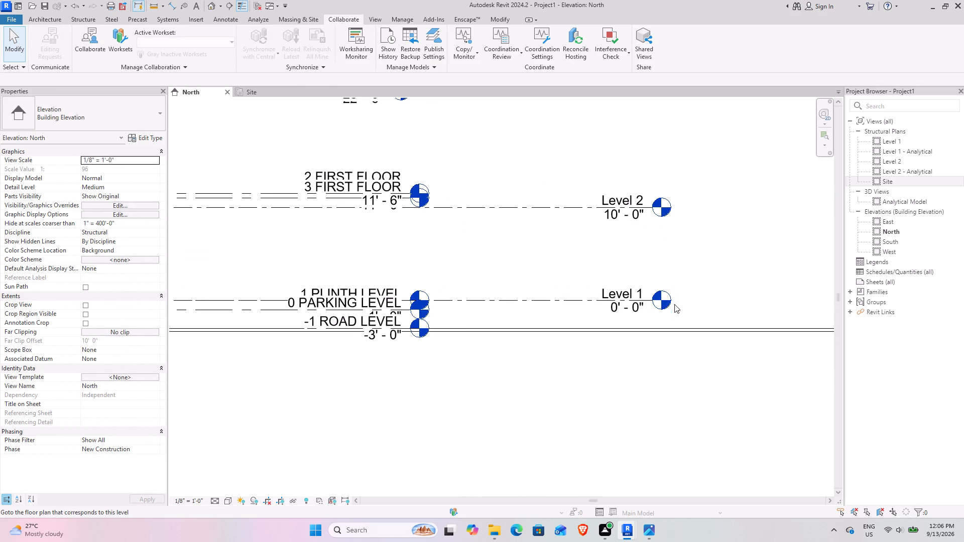
drag(668, 320, 625, 178)
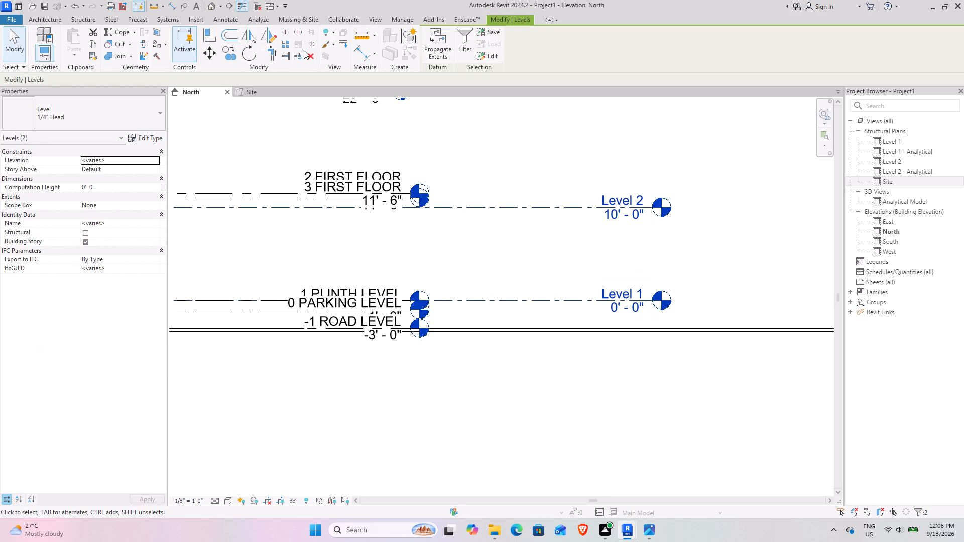
click(318, 54)
click(312, 54)
click(529, 297)
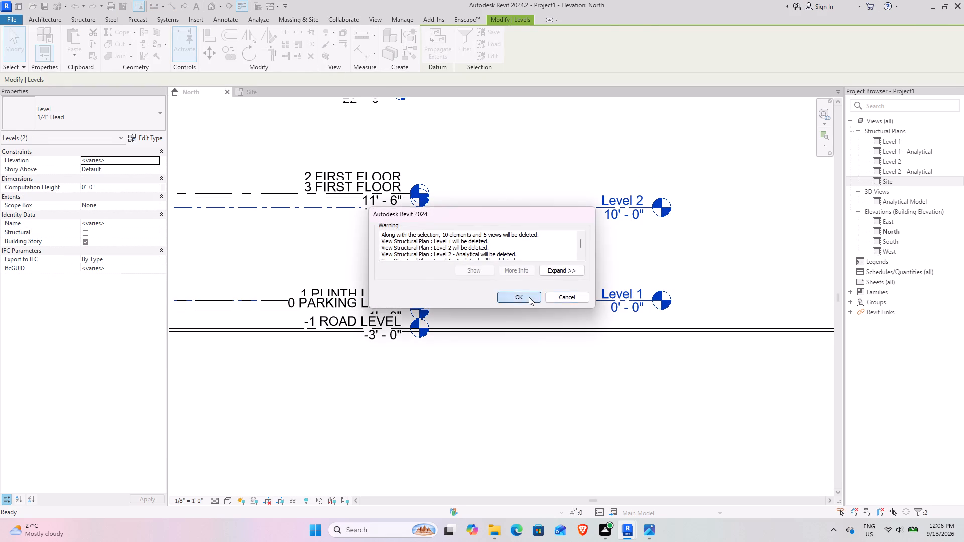
Copy/Monitor multiple levels from the linked MY PORTO model, from 0 PARKING LEVEL to 7 ROOF, leaving out -1 ROAD LEVEL.
scroll(517, 286, down, 9)
middle_drag(401, 287, 513, 290)
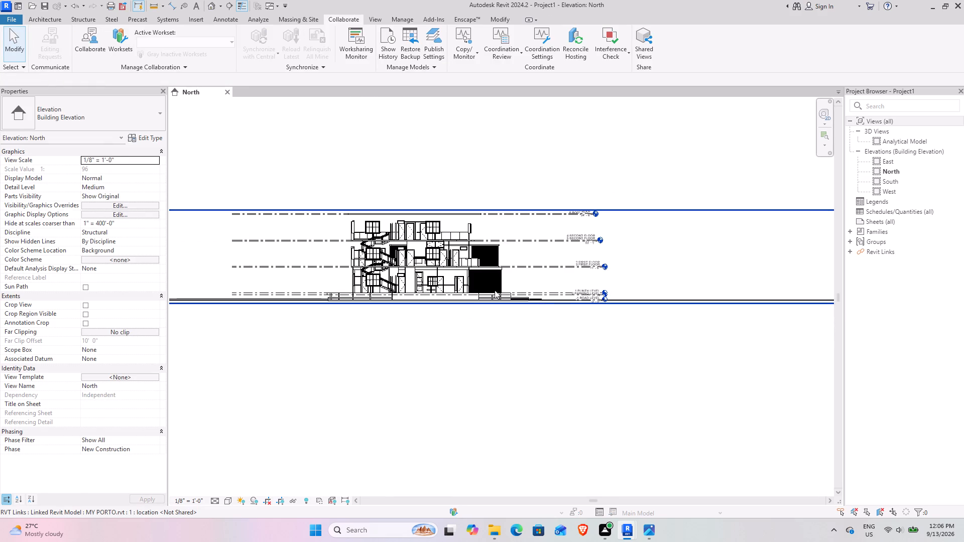
scroll(463, 294, up, 4)
middle_drag(633, 238, 568, 246)
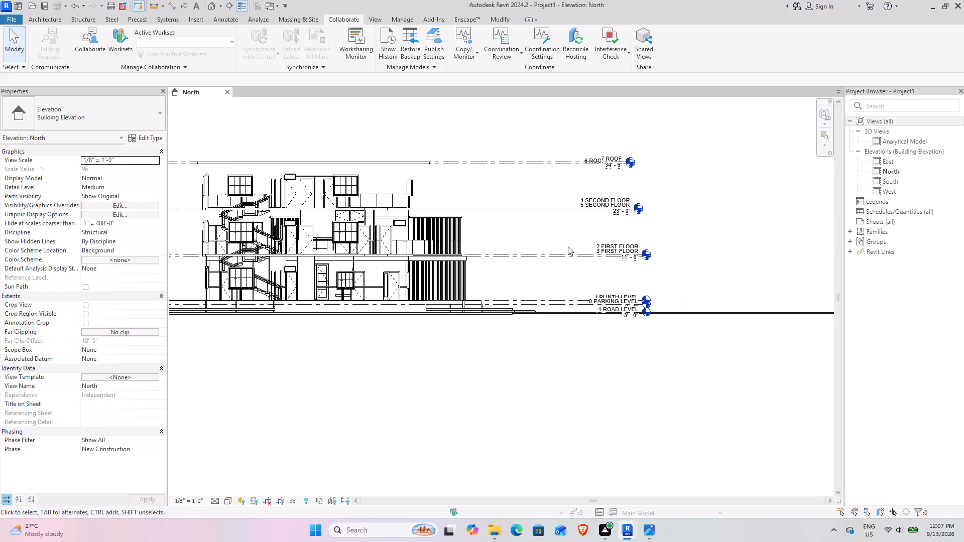
click(466, 58)
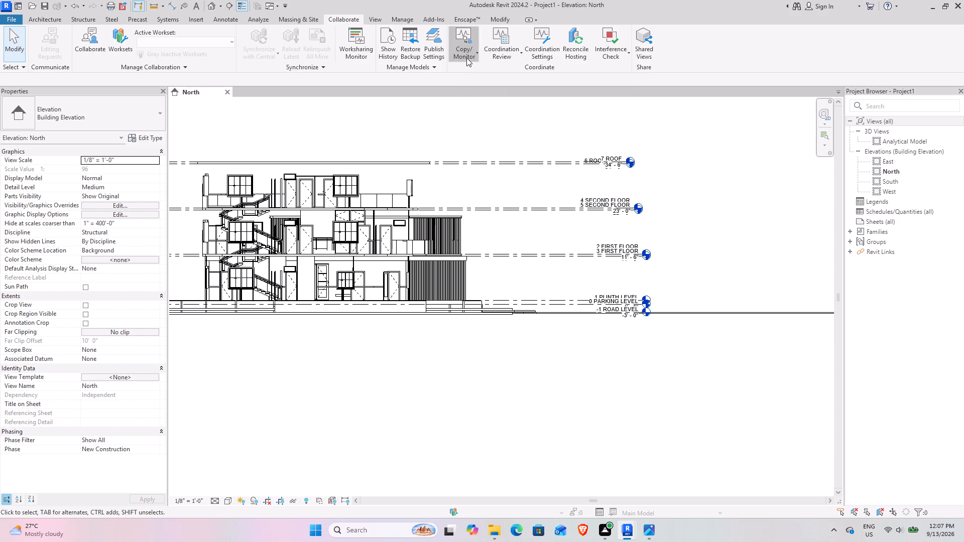
click(481, 94)
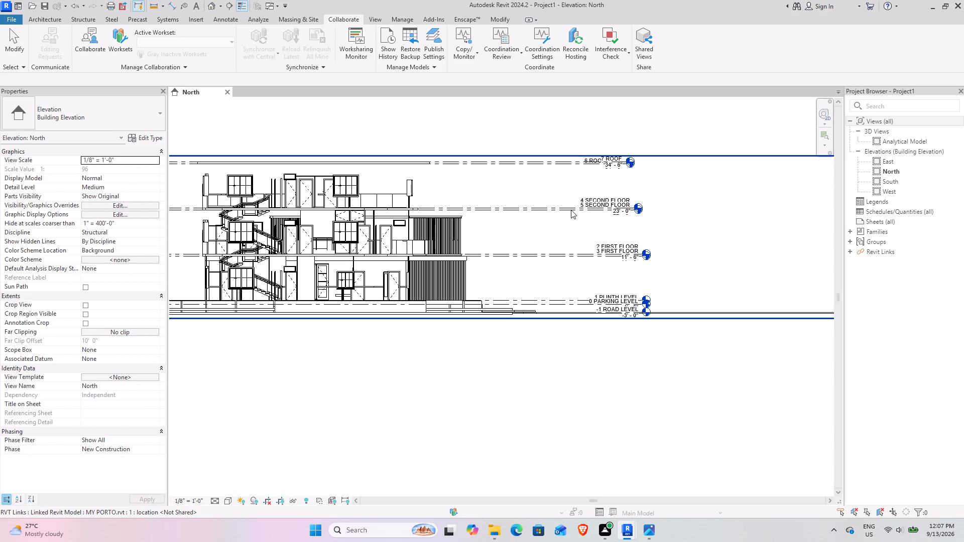
click(571, 210)
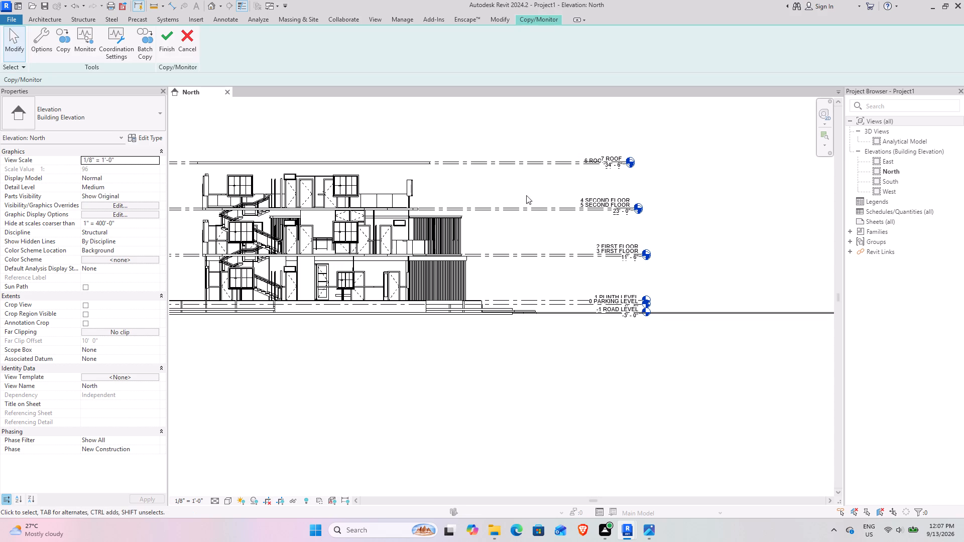
click(63, 48)
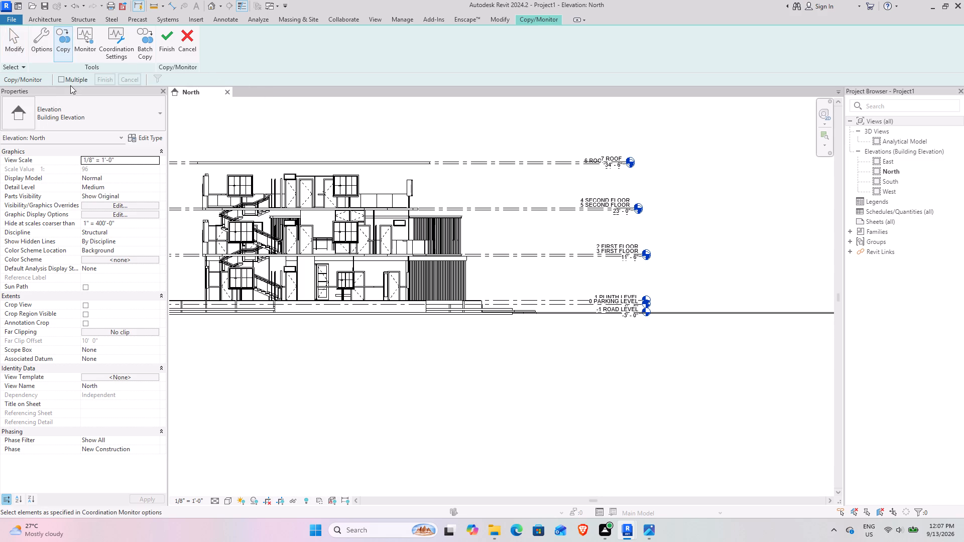
click(59, 77)
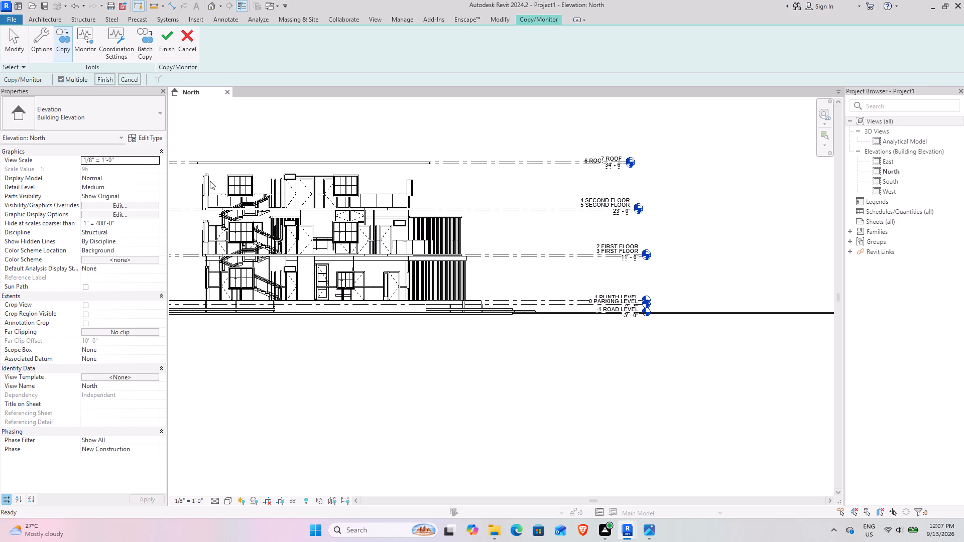
scroll(648, 314, up, 9)
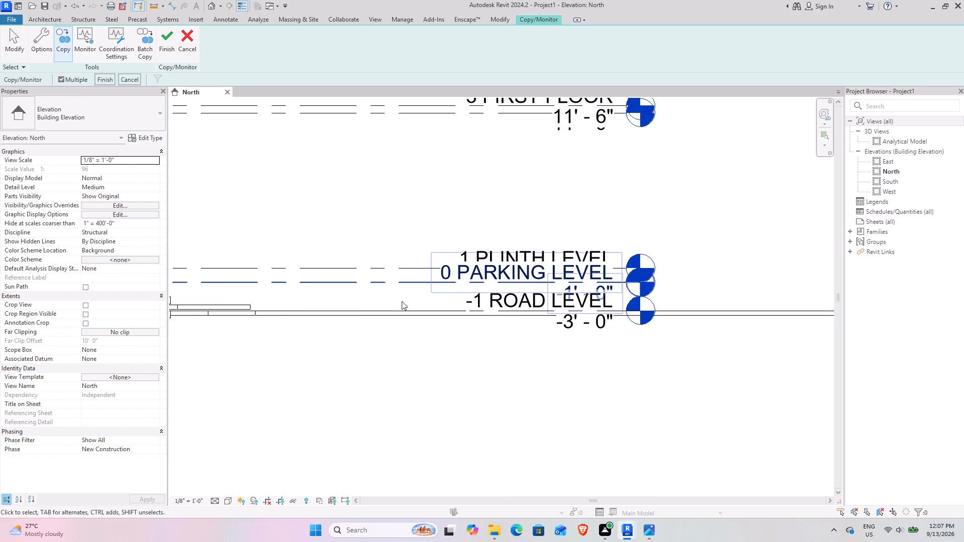
scroll(401, 299, down, 7)
middle_drag(401, 299, 428, 321)
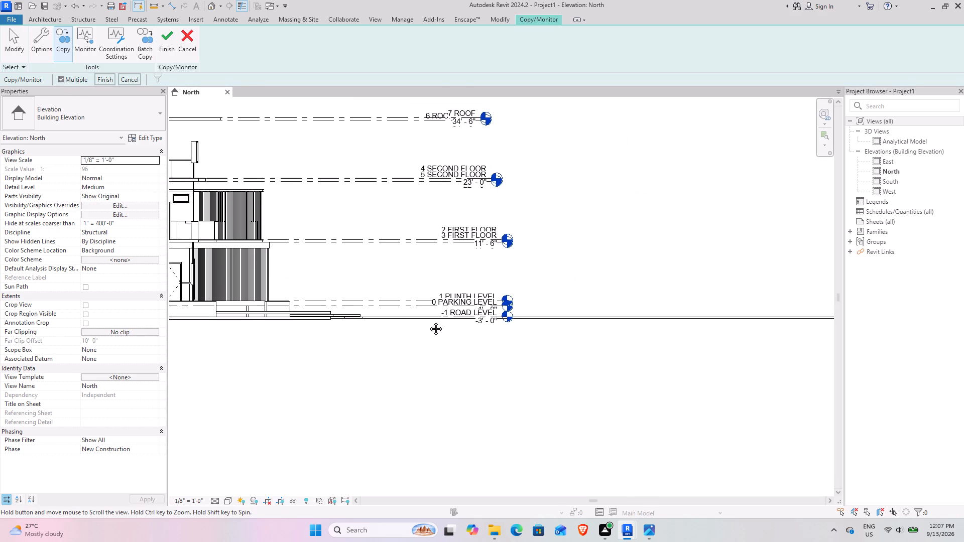
middle_drag(428, 321, 469, 387)
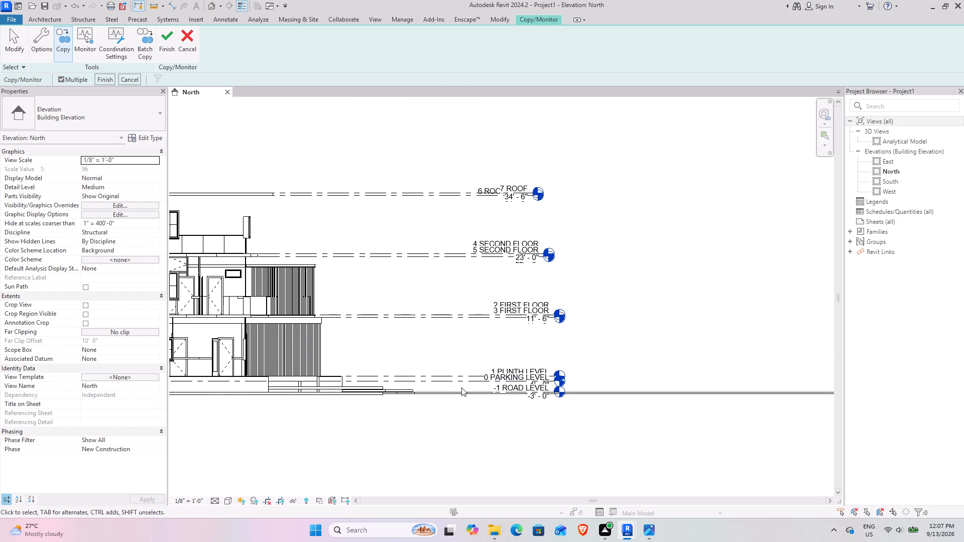
drag(461, 386, 422, 174)
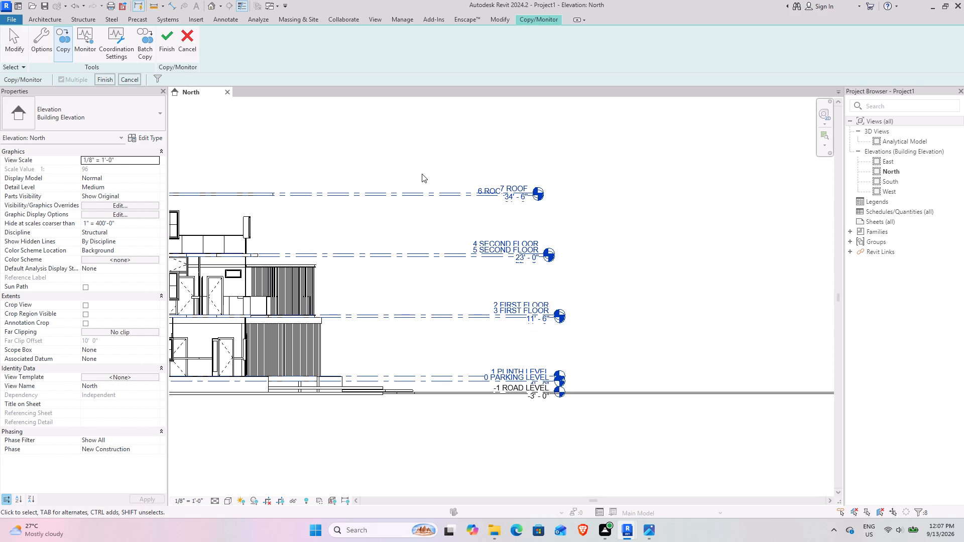
click(99, 80)
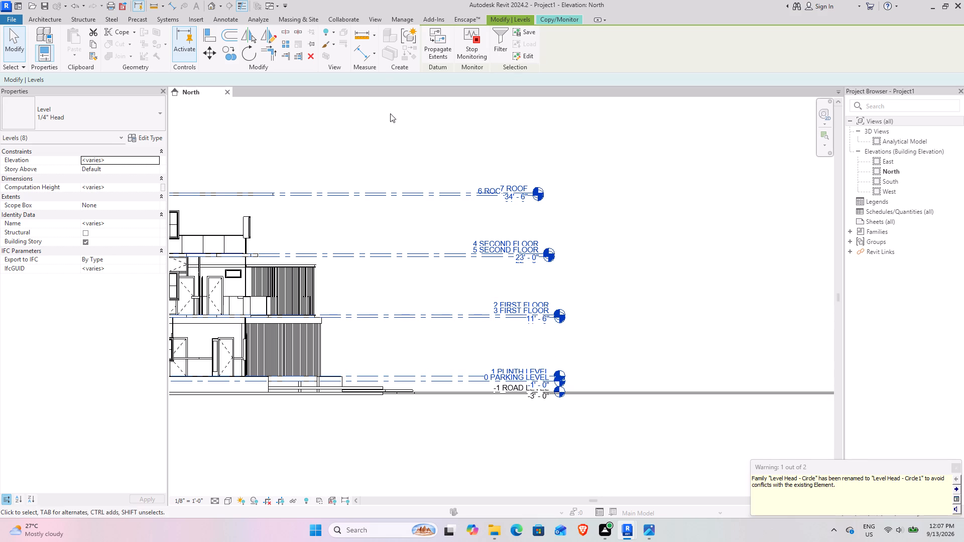
click(951, 466)
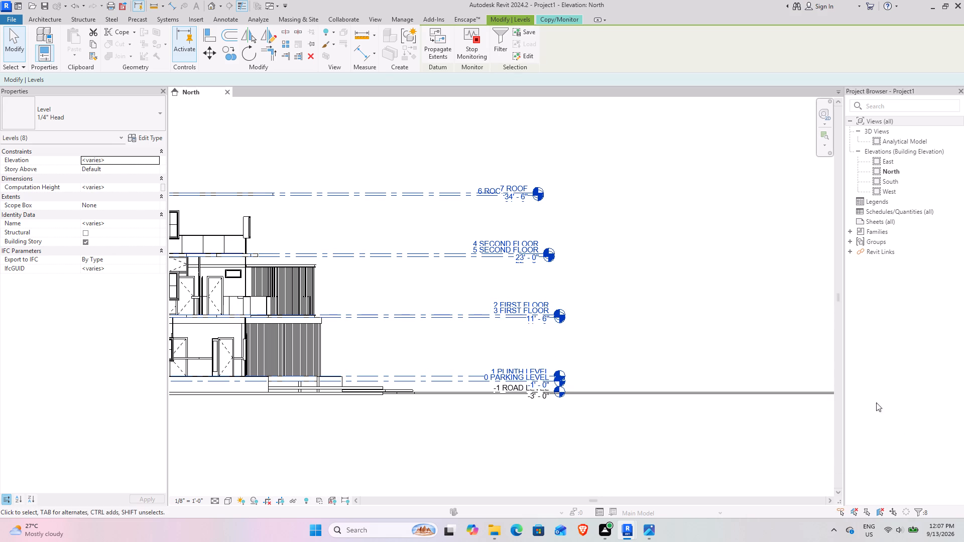
click(564, 163)
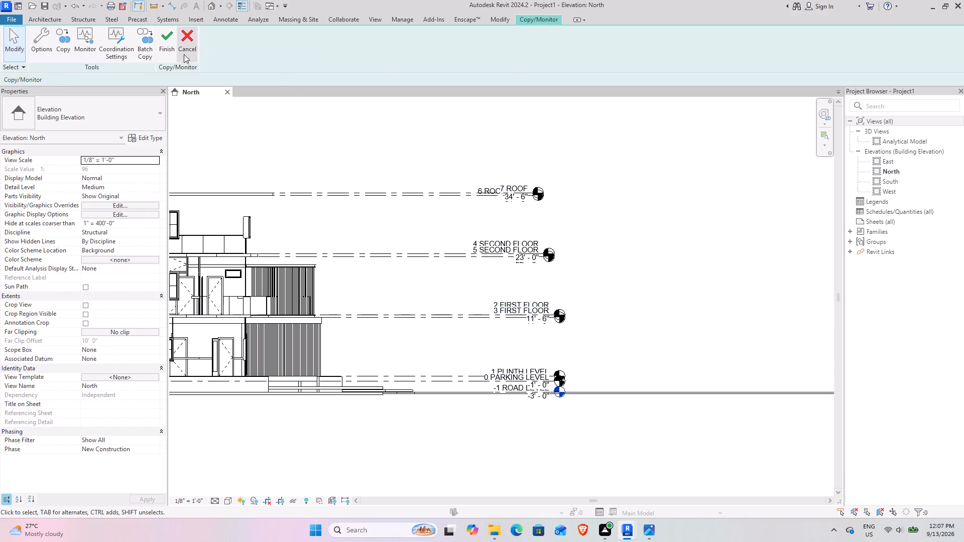
click(164, 44)
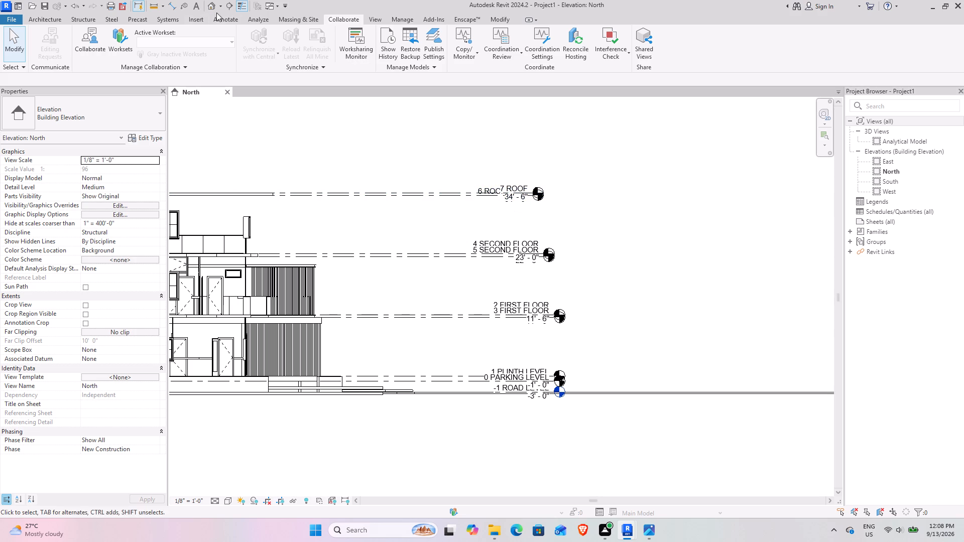
Start a new floor plan and set the Floor Plan type's view template for new views to Architectural Plan.
click(371, 16)
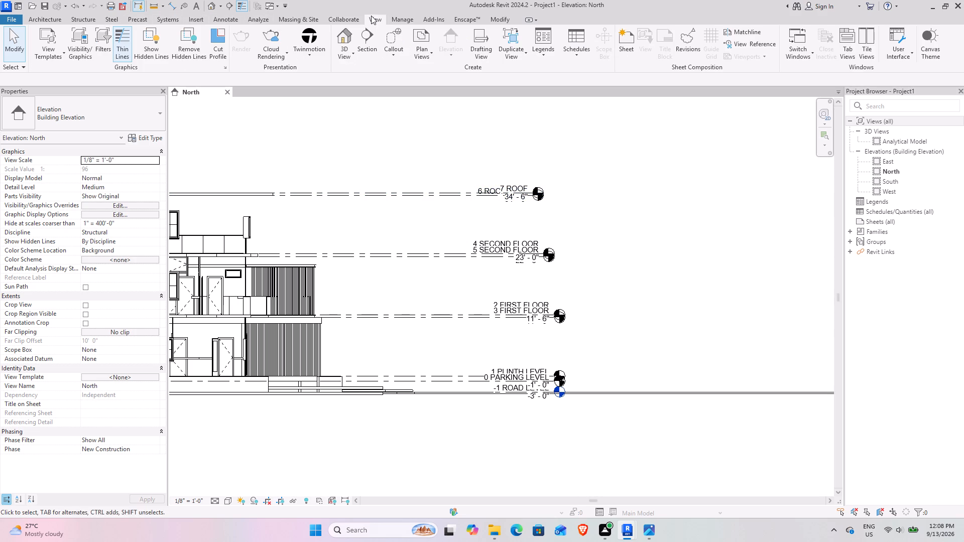
click(429, 61)
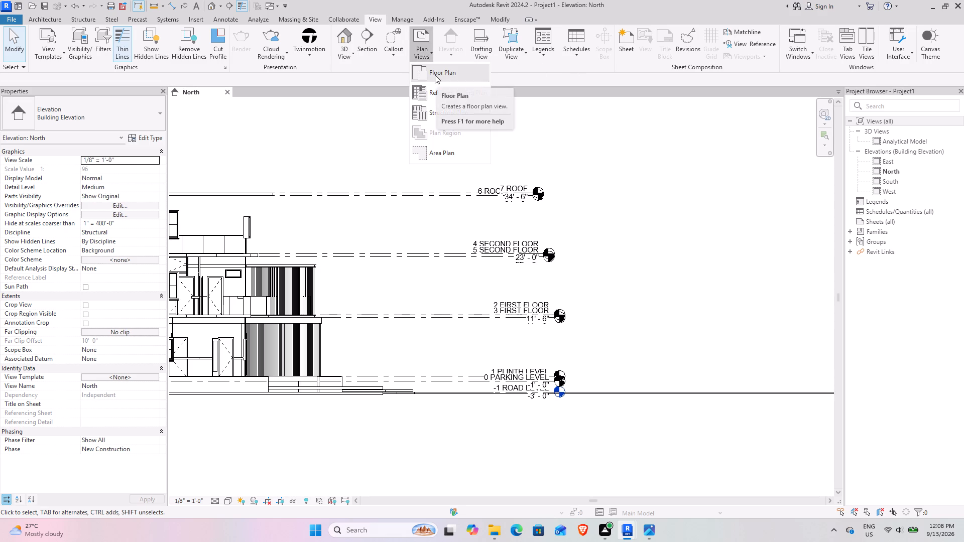
click(435, 75)
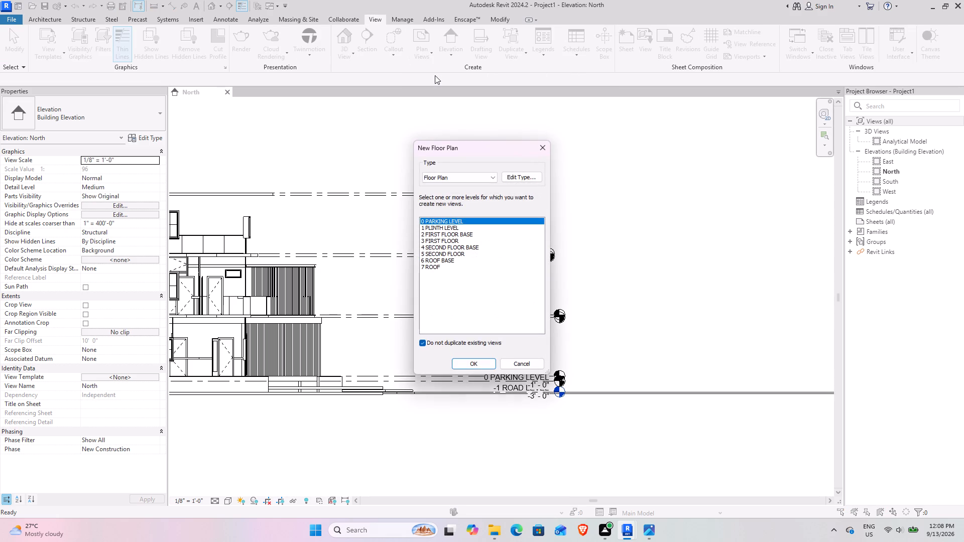
click(511, 177)
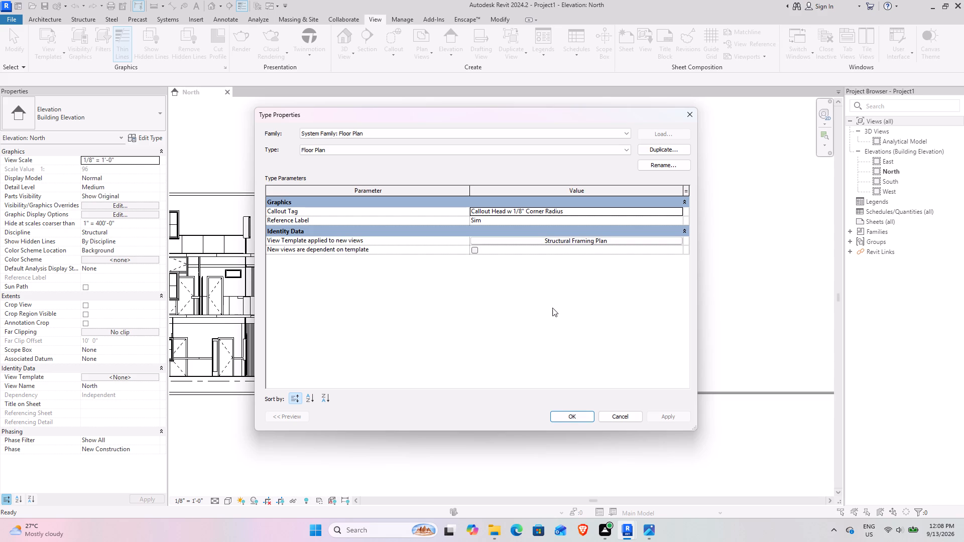
click(608, 240)
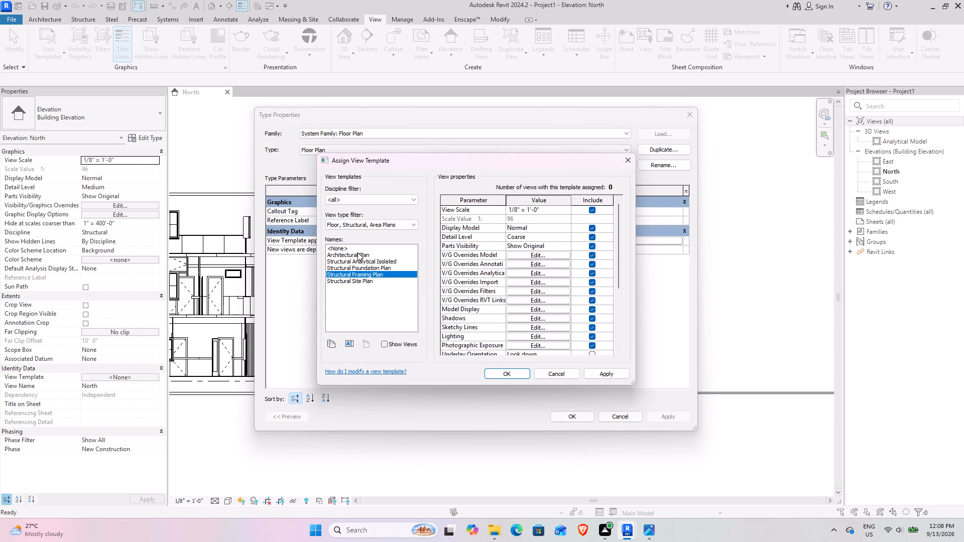
click(347, 255)
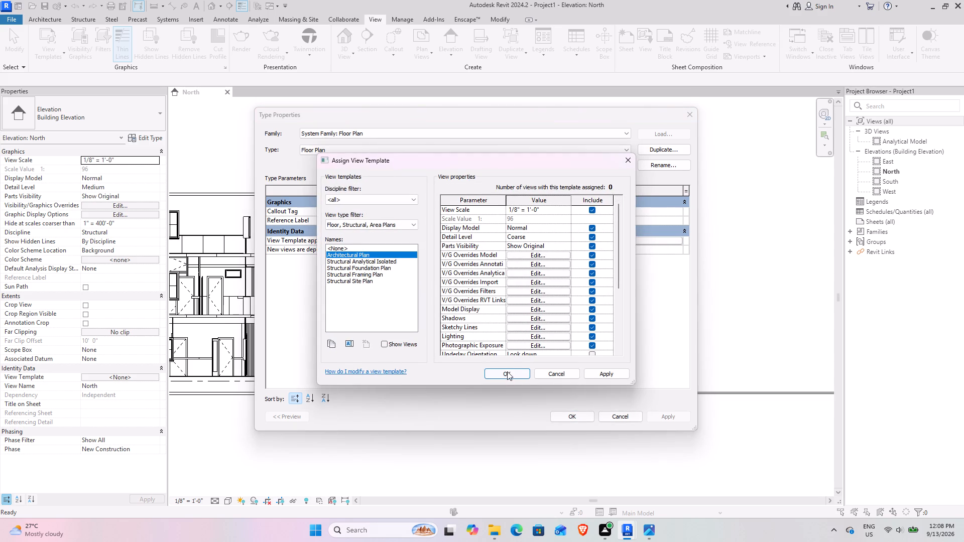
click(507, 375)
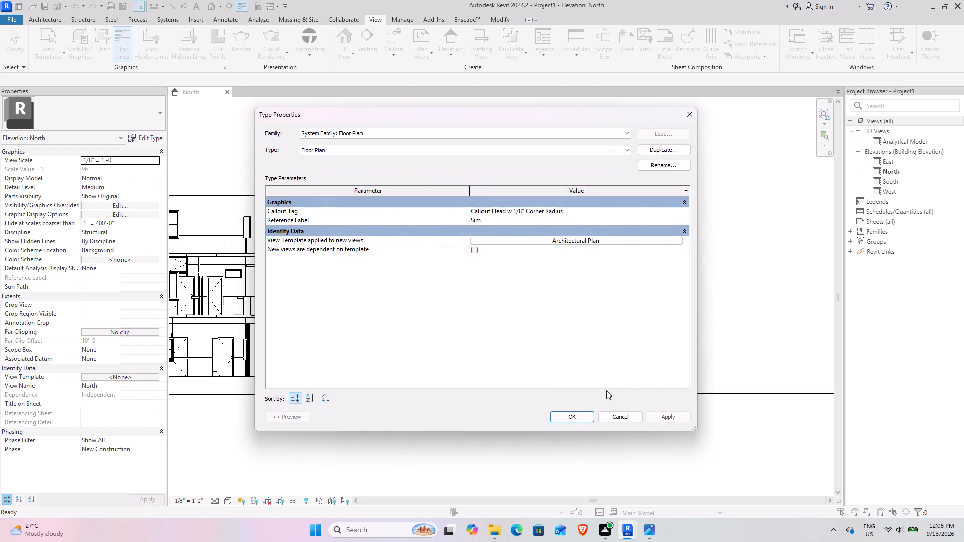
click(668, 415)
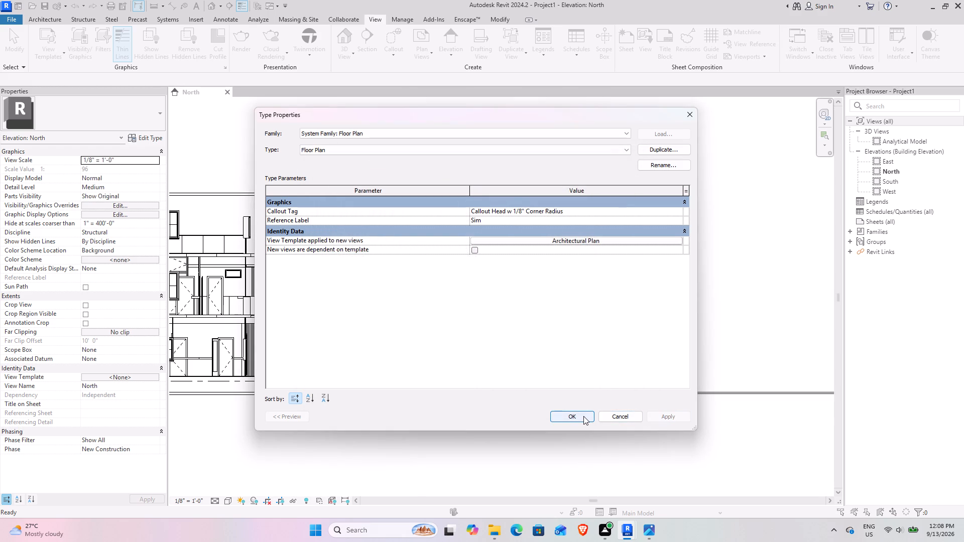
click(583, 416)
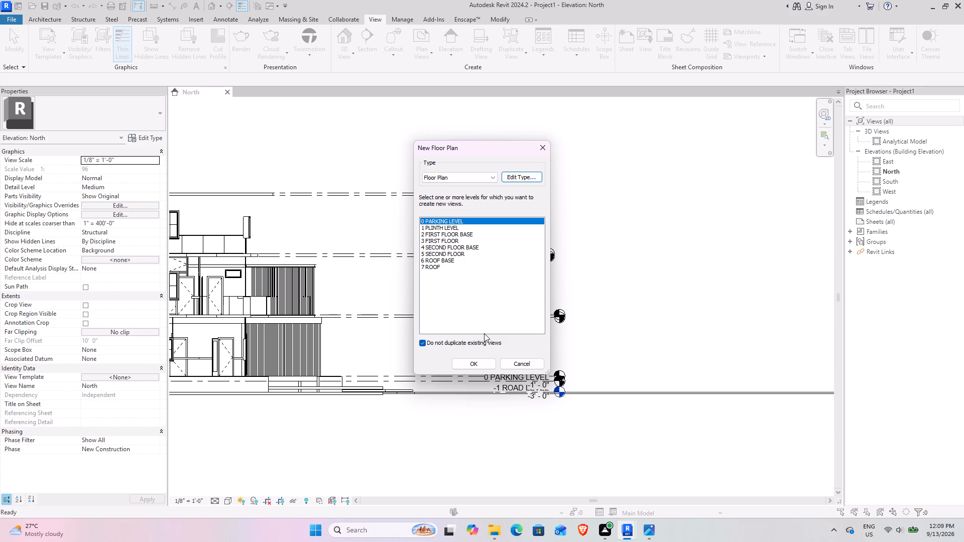
Create the floor plan view for 0 PARKING LEVEL.
click(479, 363)
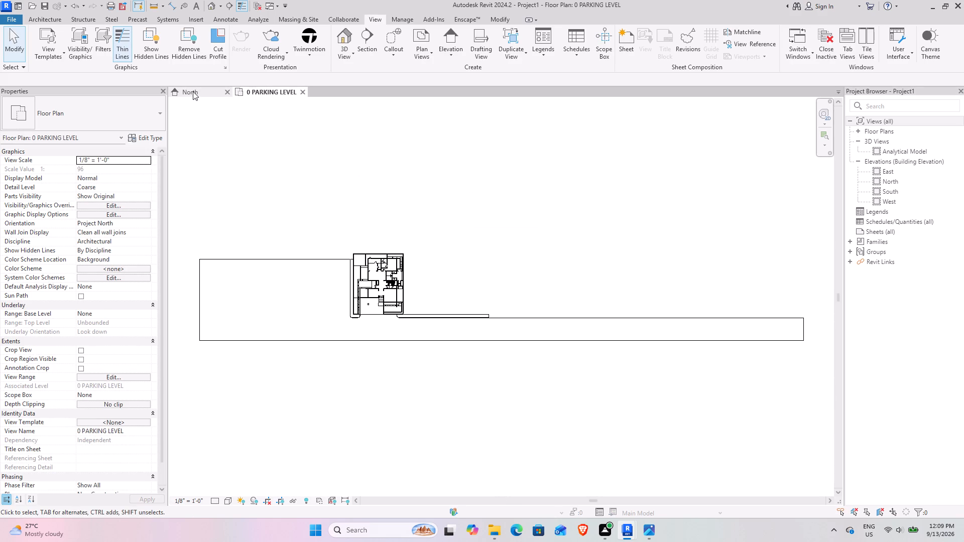
From the North elevation, create floor plan views for all the remaining levels, 1 PLINTH LEVEL through 7 ROOF.
click(193, 91)
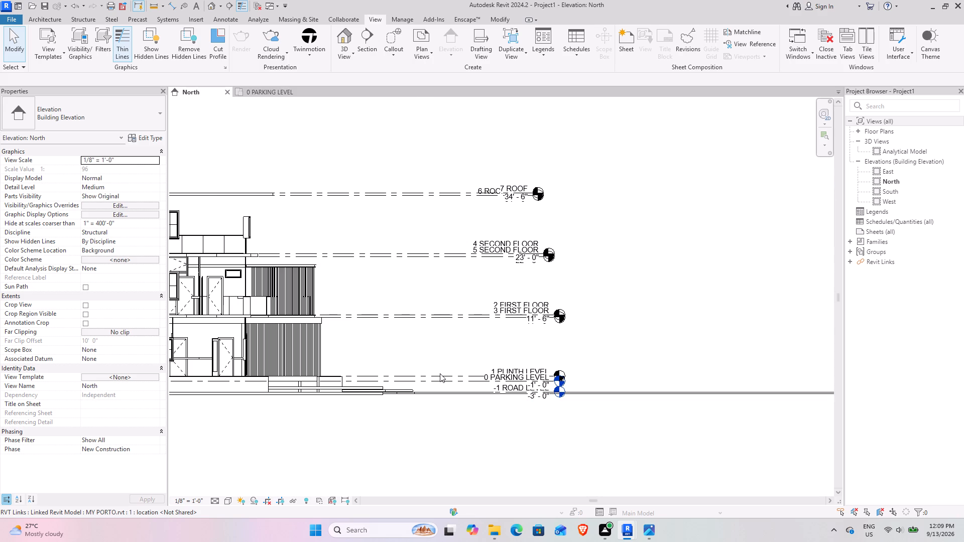
click(422, 50)
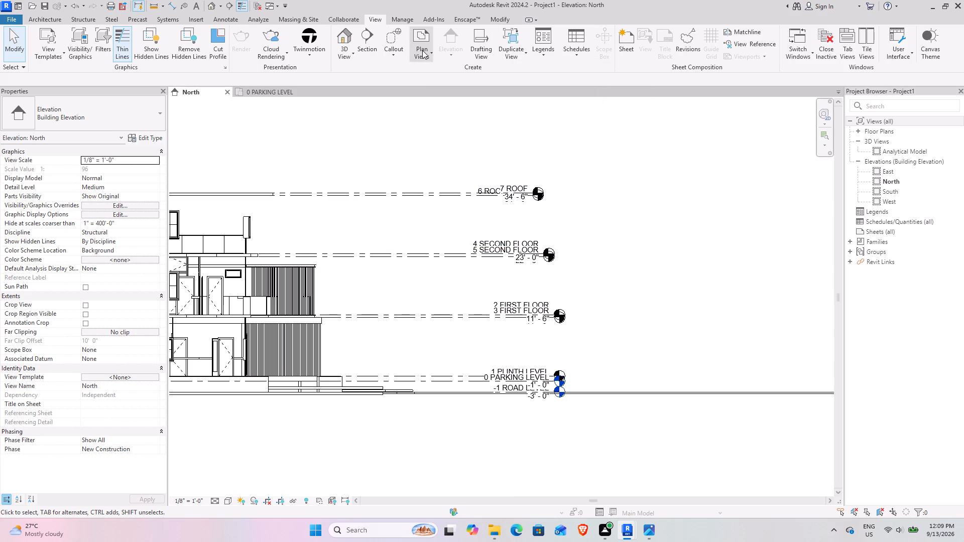
click(436, 75)
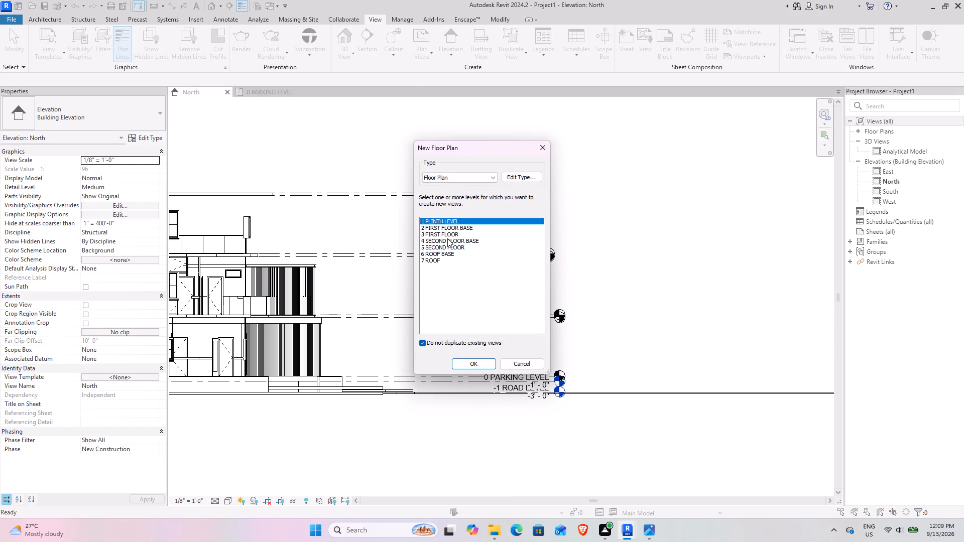
click(513, 175)
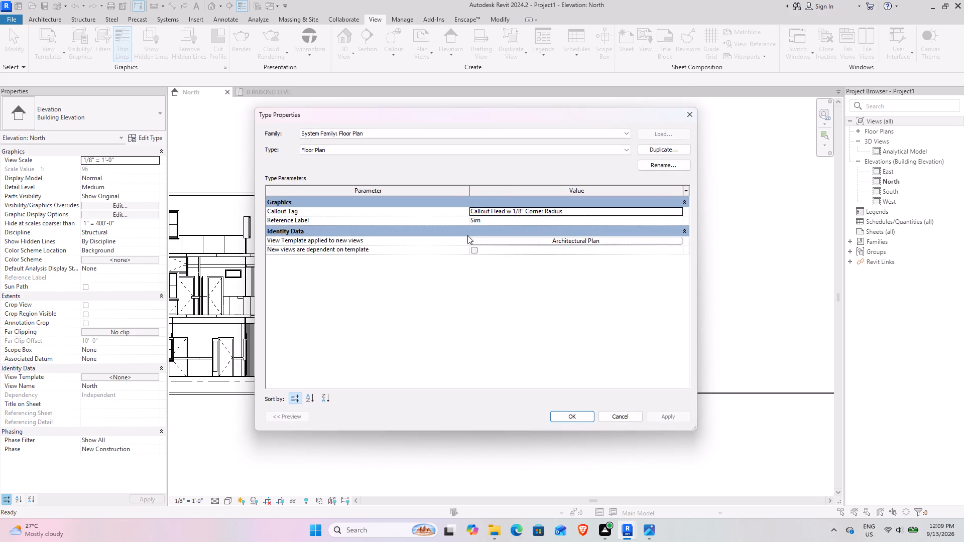
click(582, 416)
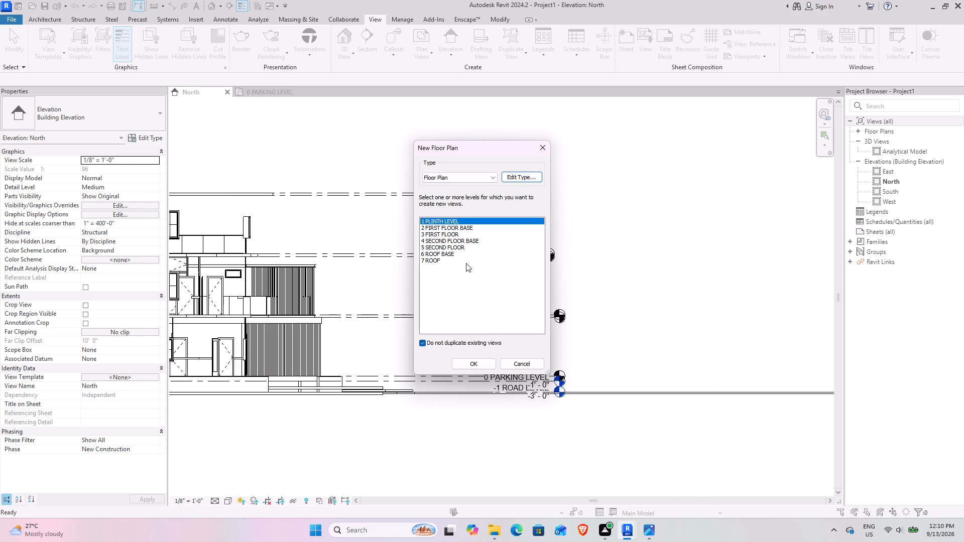
shift+click(434, 257)
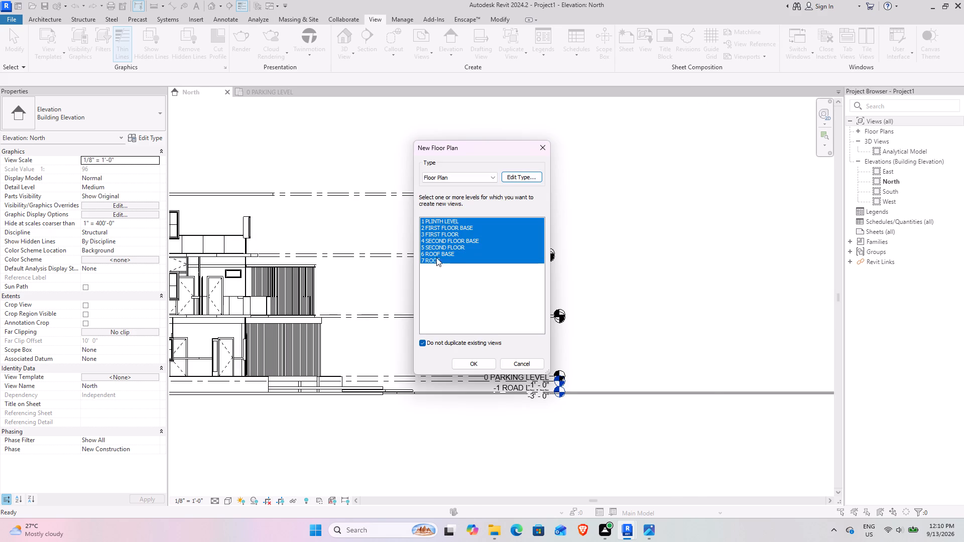
click(475, 366)
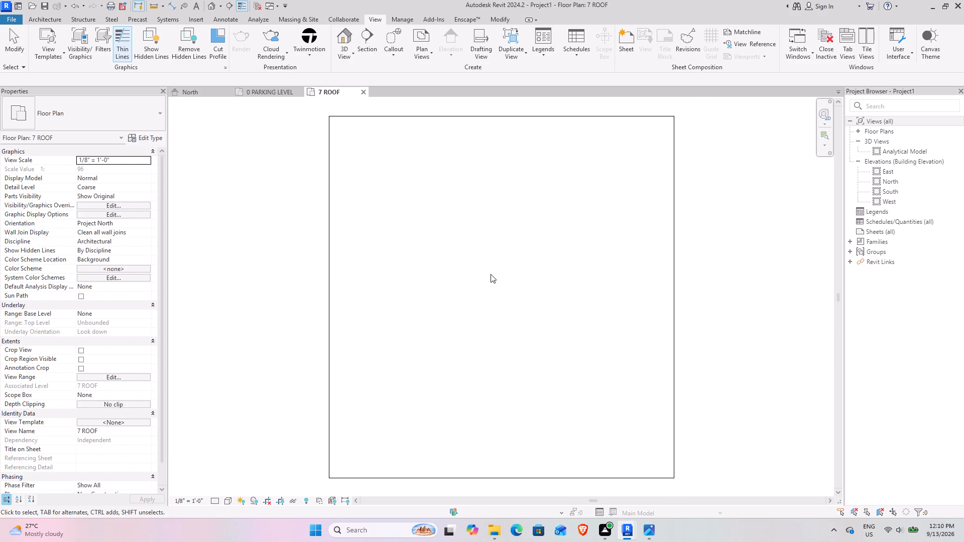
Look over the new 7 ROOF plan and examine the level heads in the North elevation.
scroll(522, 313, down, 8)
middle_drag(514, 310, 408, 282)
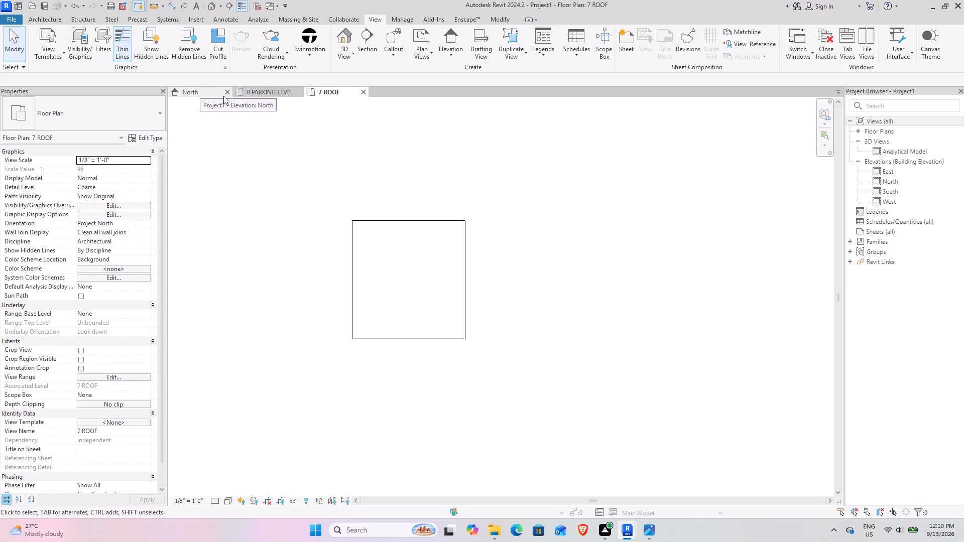
click(259, 97)
click(205, 90)
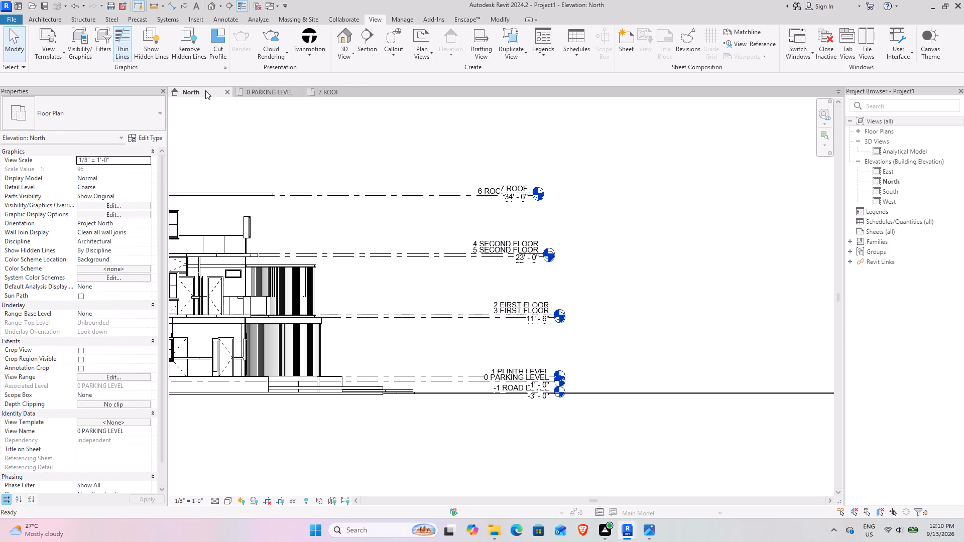
scroll(453, 308, down, 2)
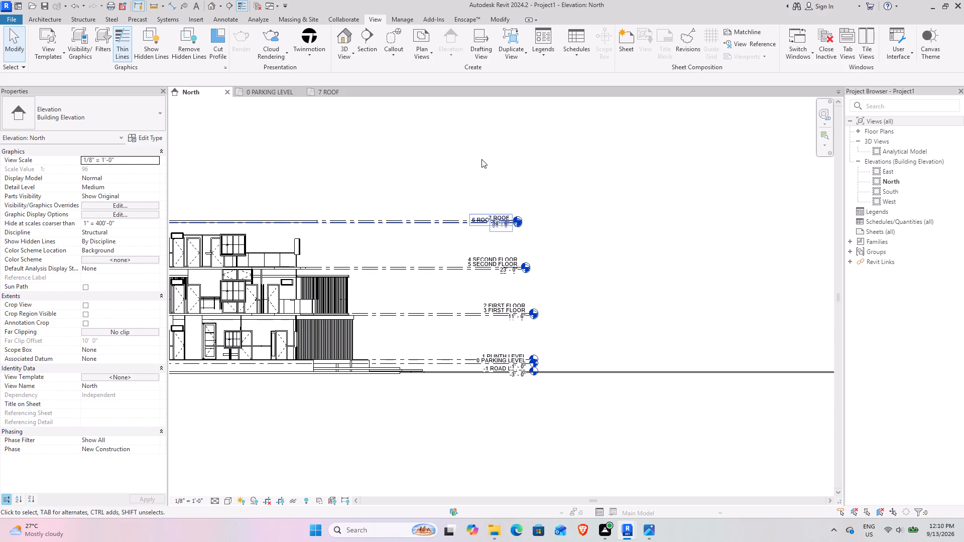
scroll(444, 342, up, 5)
middle_drag(460, 359, 411, 337)
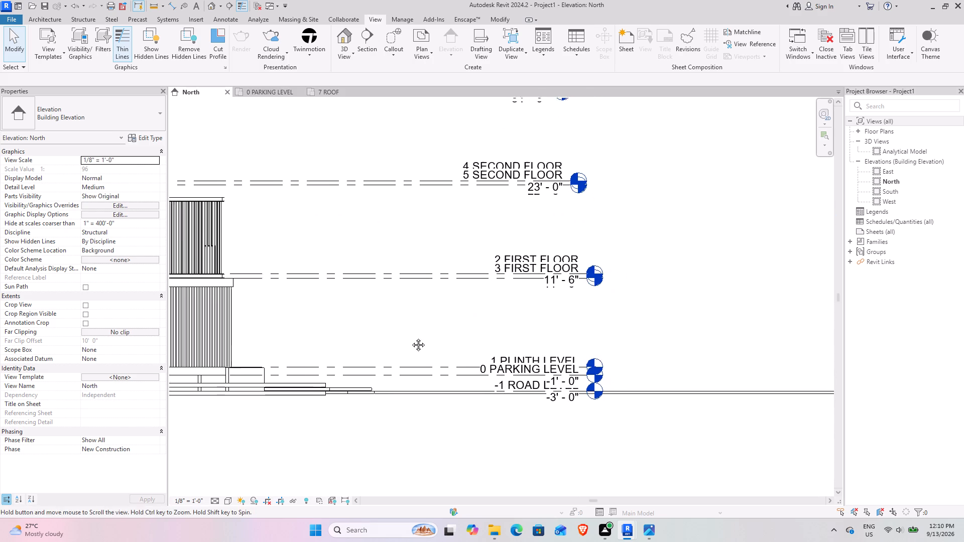
middle_drag(411, 337, 408, 335)
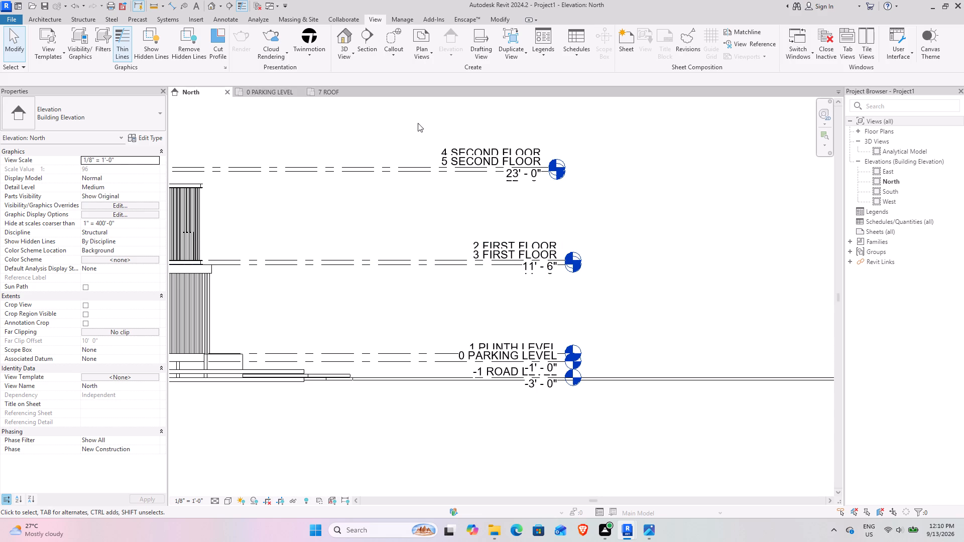
click(422, 48)
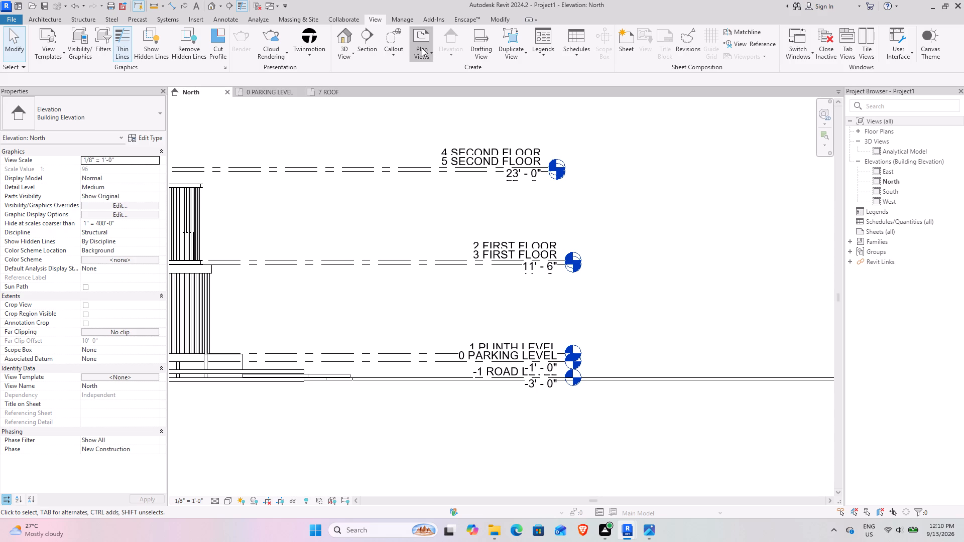
drag(709, 197, 704, 197)
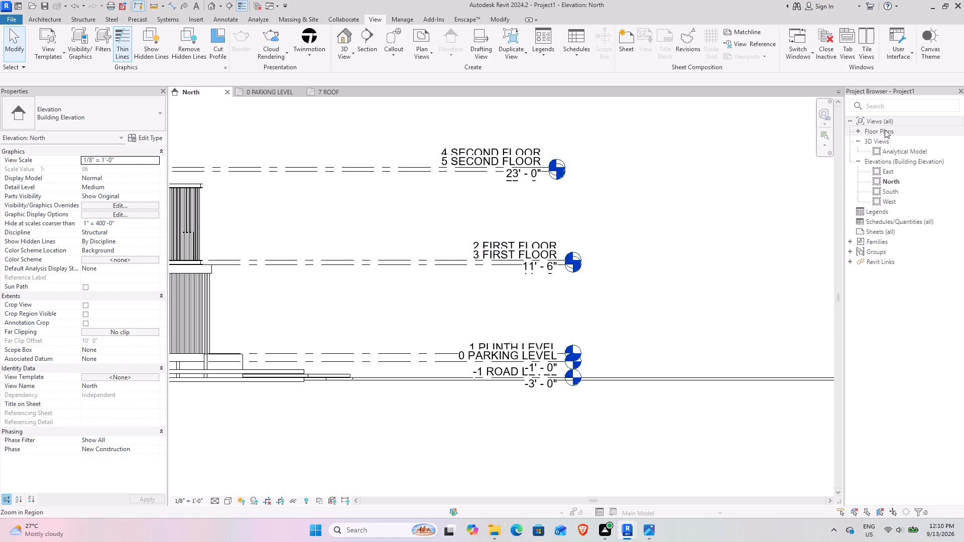
Open the 1 PLINTH LEVEL floor plan.
double_click(885, 129)
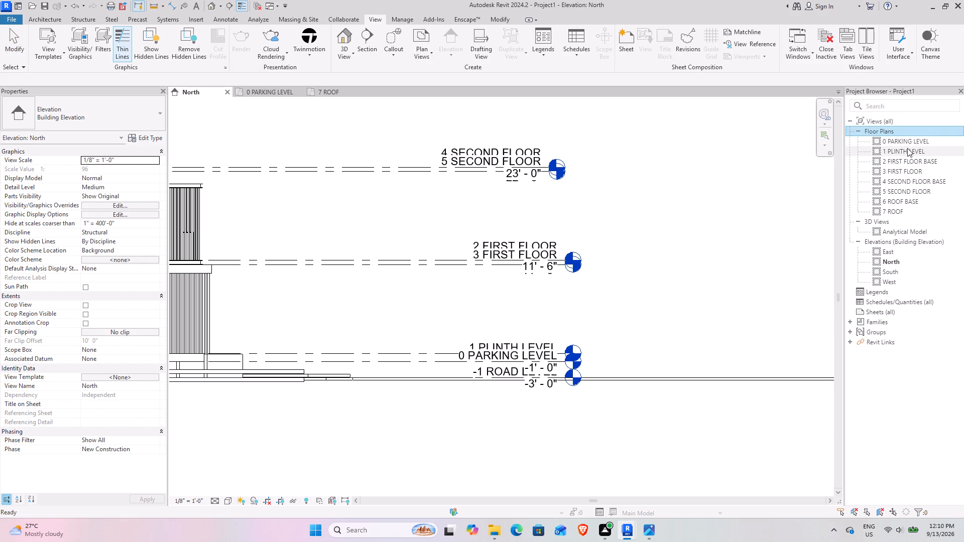
double_click(911, 152)
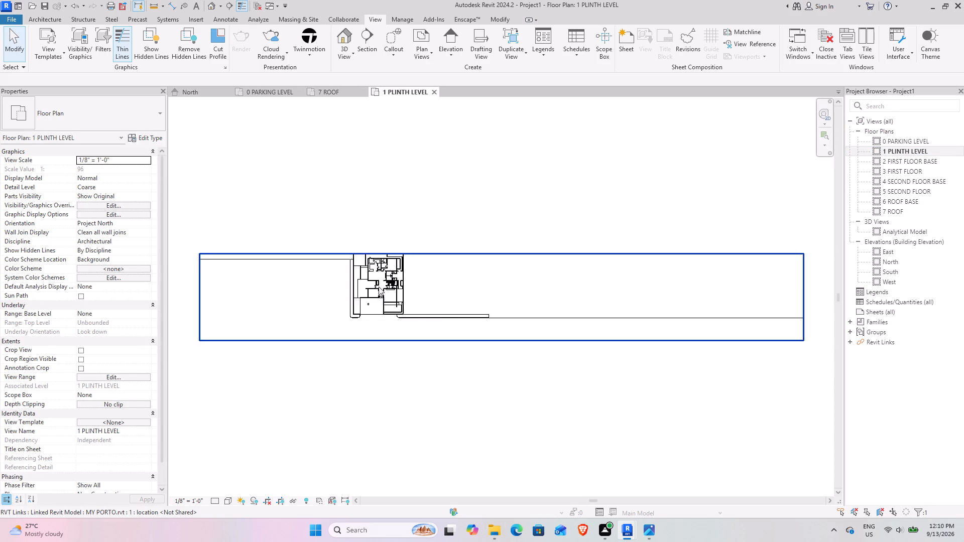
Examine the linked house's room, stair and wall layout in the 1 PLINTH LEVEL plan.
scroll(374, 286, up, 4)
scroll(346, 334, up, 11)
middle_drag(452, 231, 420, 337)
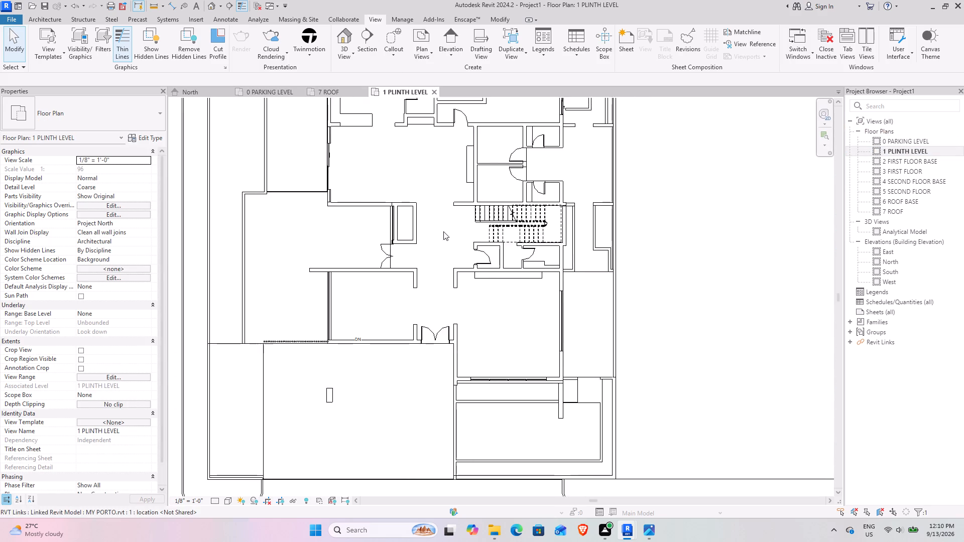
scroll(443, 231, down, 4)
middle_drag(453, 208, 435, 290)
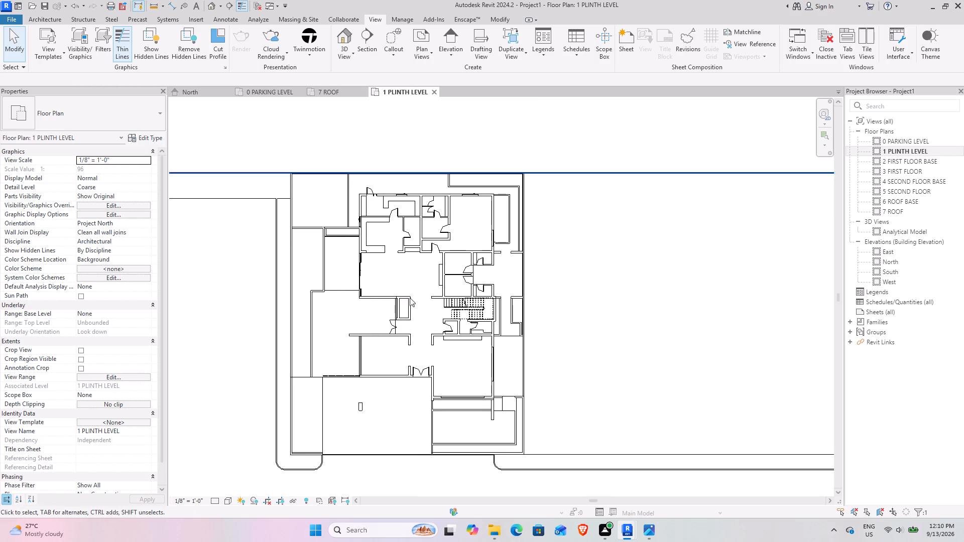
scroll(441, 359, up, 5)
middle_drag(306, 276, 329, 238)
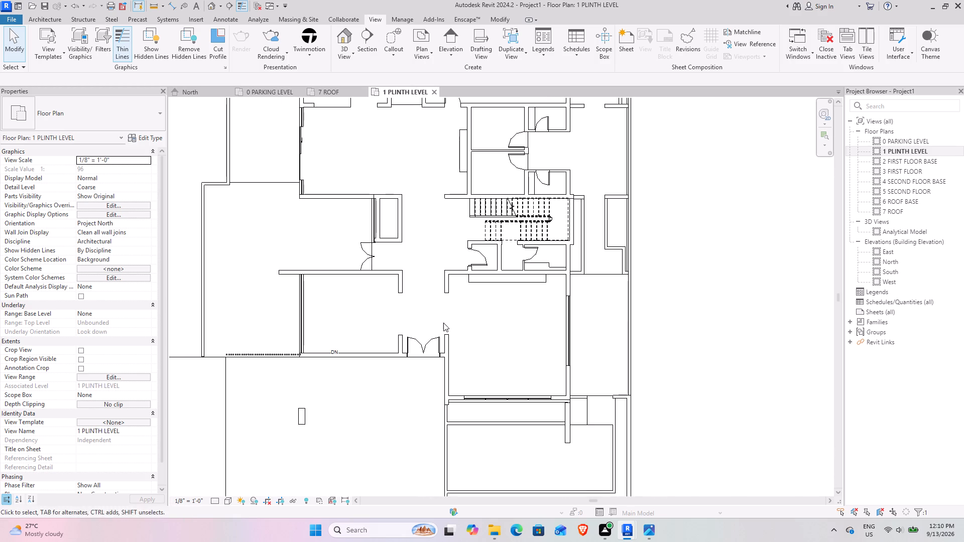
scroll(443, 323, up, 5)
middle_drag(318, 295, 411, 314)
scroll(500, 323, up, 2)
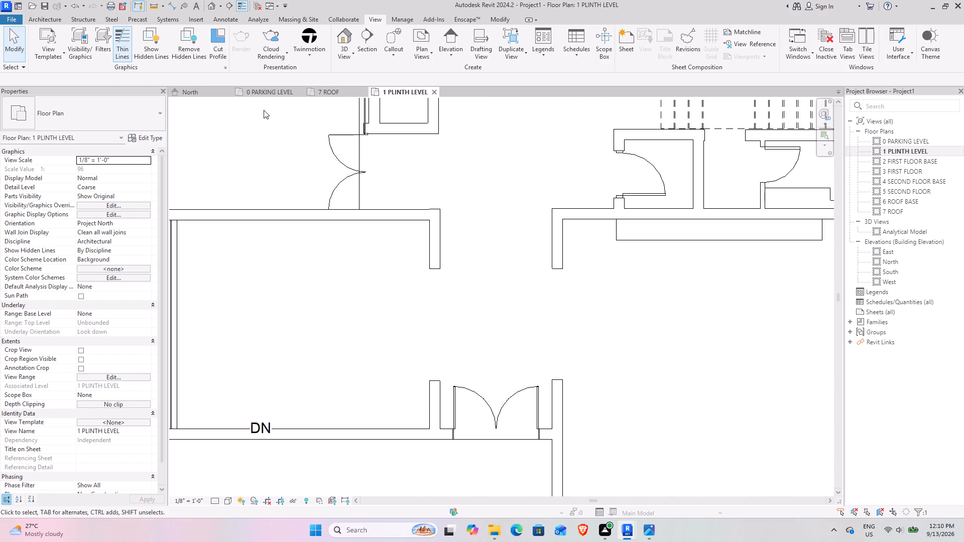
Start a PDF import into the 1 PLINTH LEVEL plan and open PR.pdf from the Documents folder.
click(201, 24)
scroll(446, 321, down, 9)
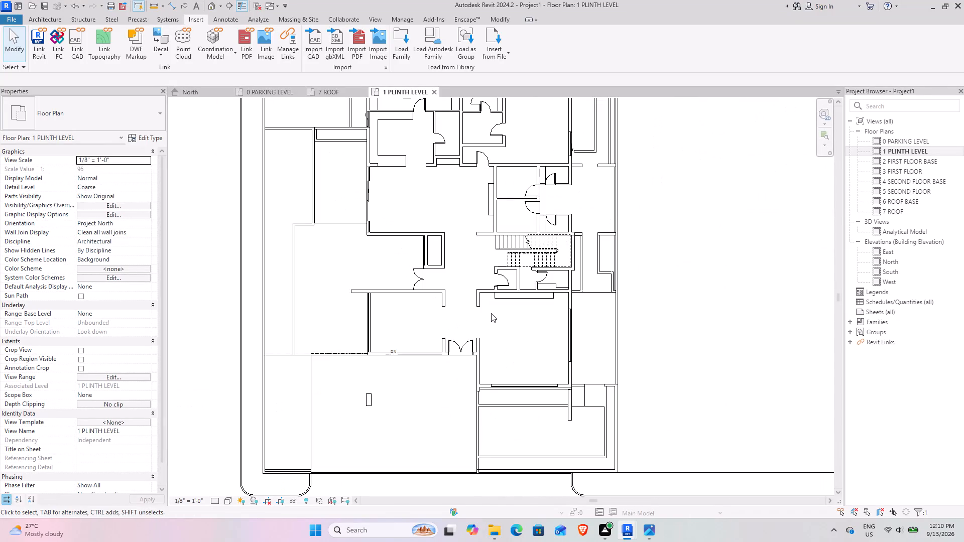
middle_drag(485, 311, 429, 277)
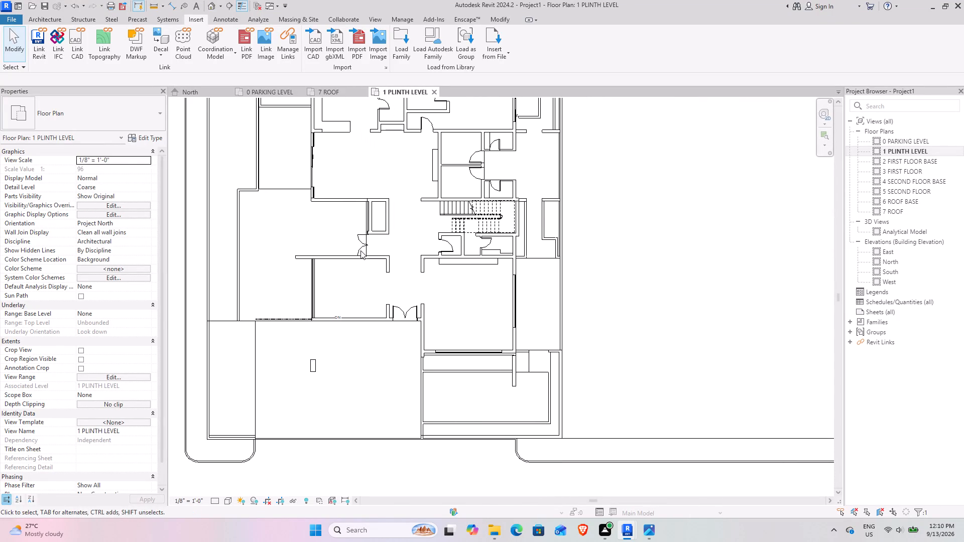
scroll(362, 197, up, 4)
middle_drag(363, 196, 358, 269)
scroll(351, 272, down, 4)
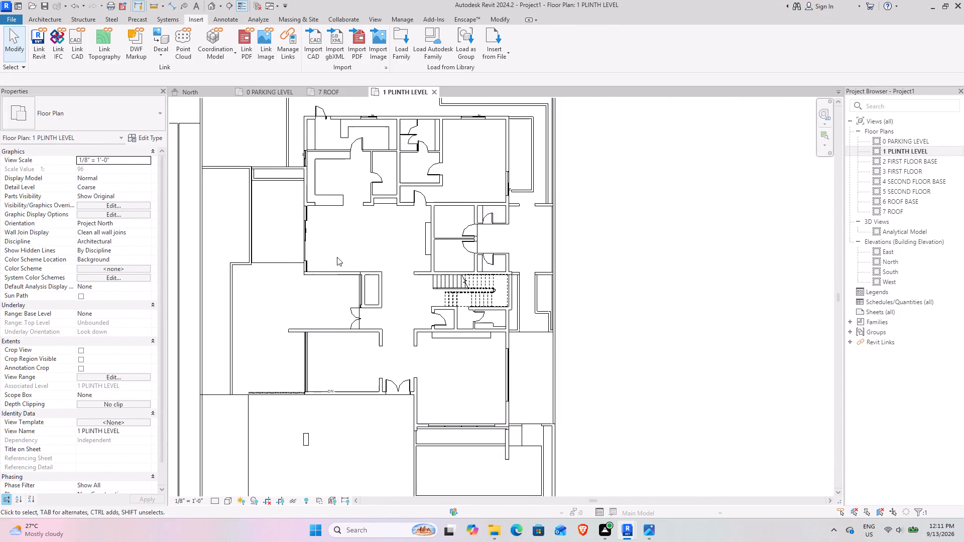
middle_drag(335, 260, 332, 303)
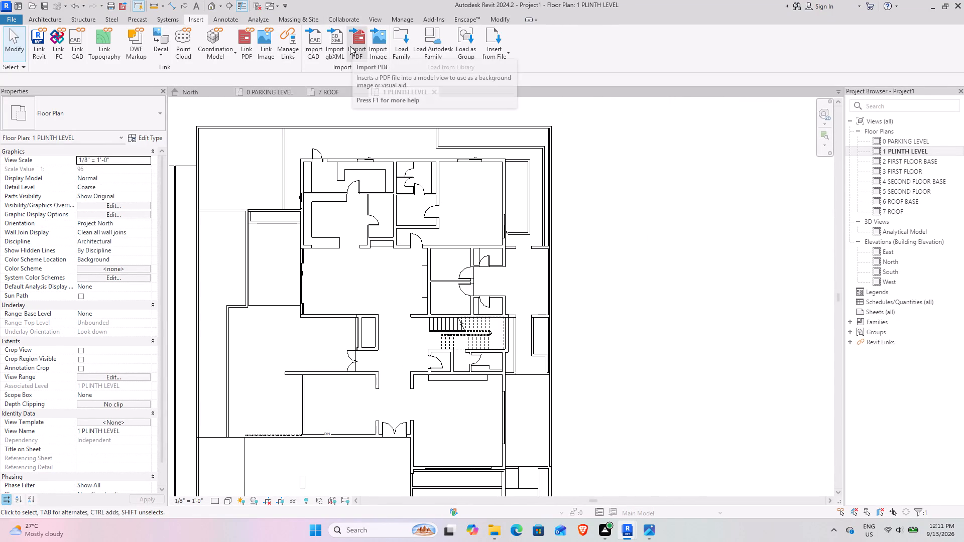
click(350, 46)
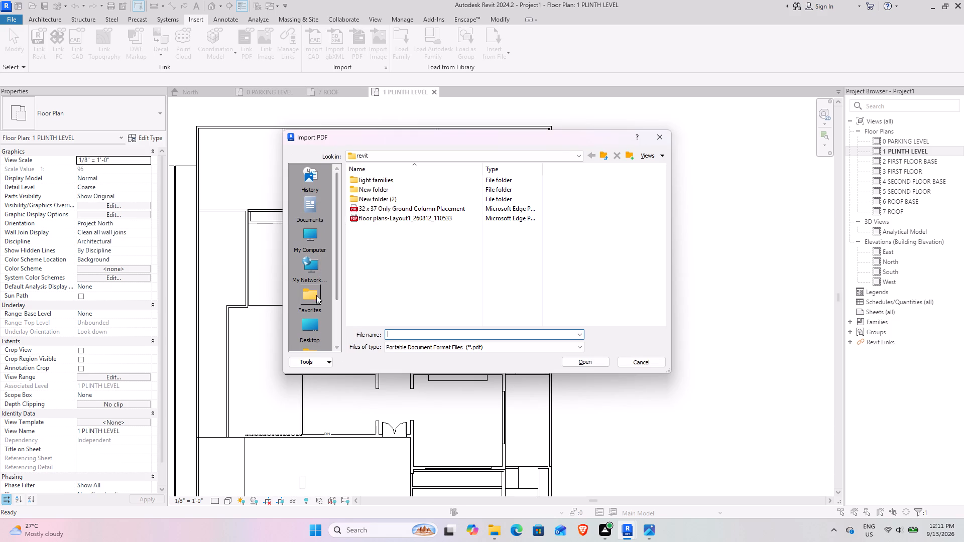
click(305, 214)
scroll(425, 274, down, 3)
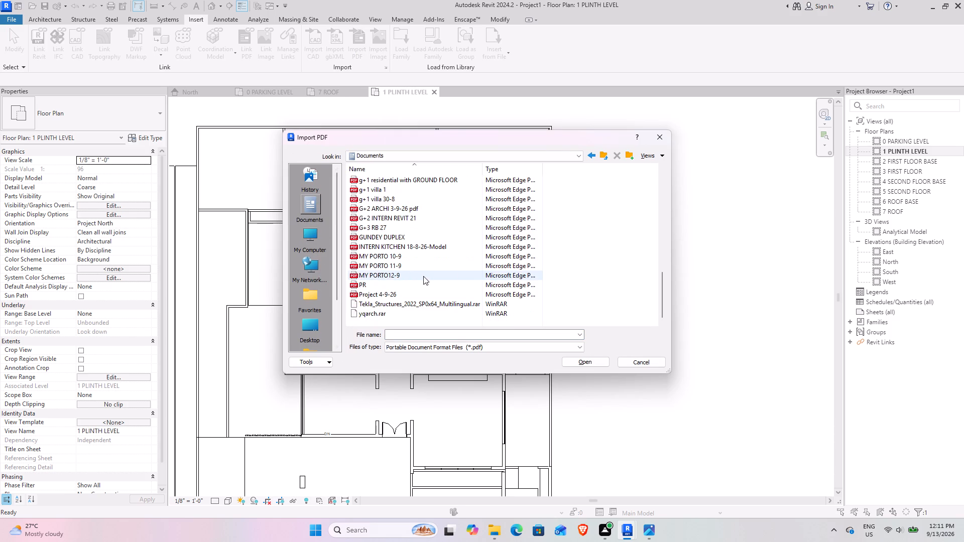
click(403, 290)
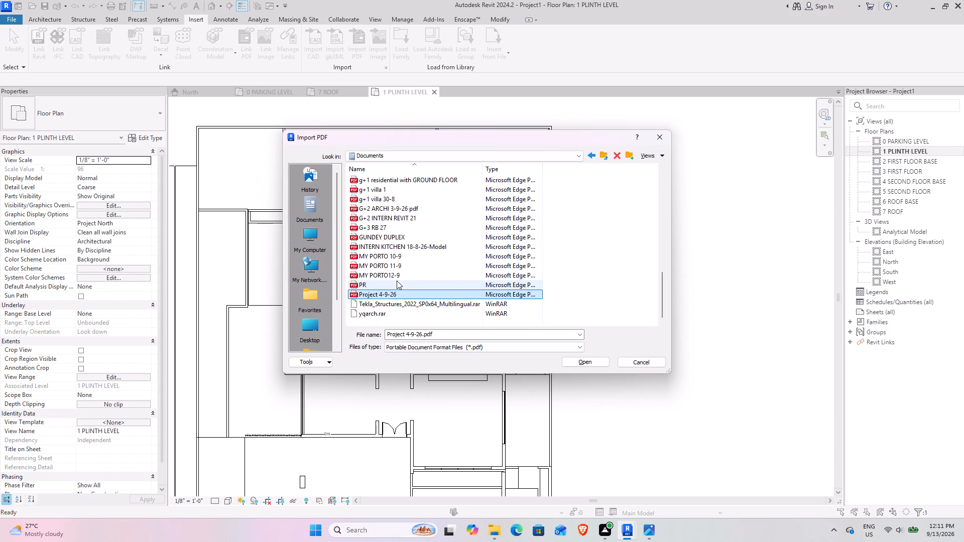
click(397, 287)
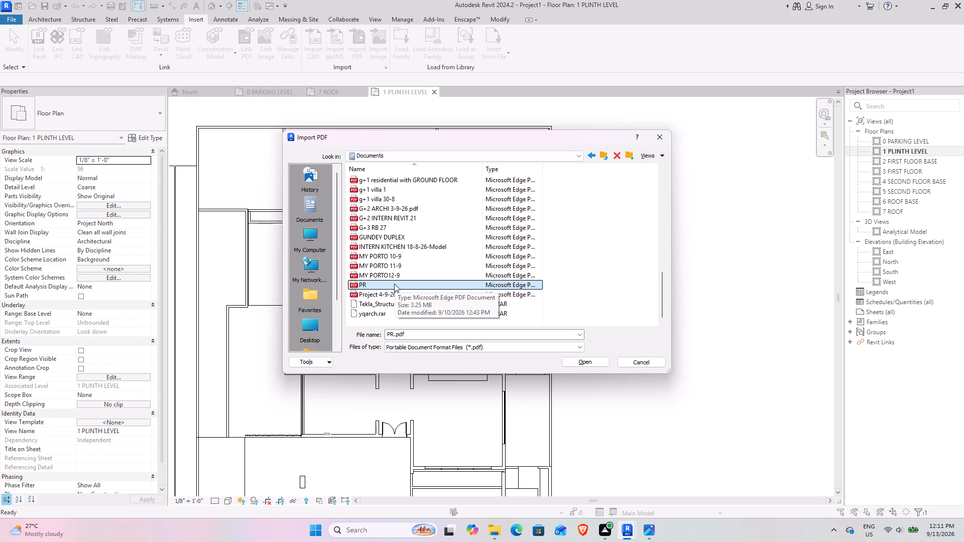
click(592, 361)
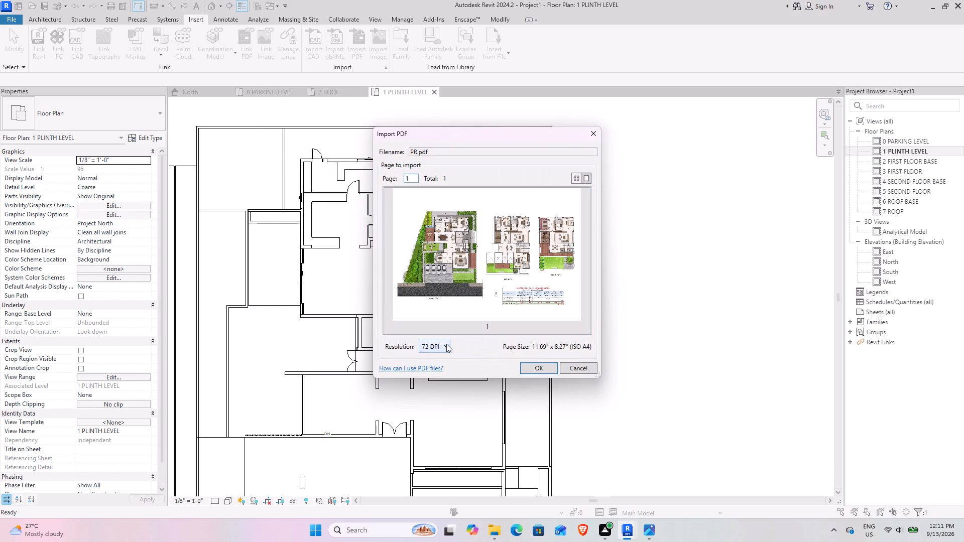
Change the PDF's import resolution and place the page so it overlaps the east side of the linked house plan.
click(442, 345)
click(440, 392)
click(536, 368)
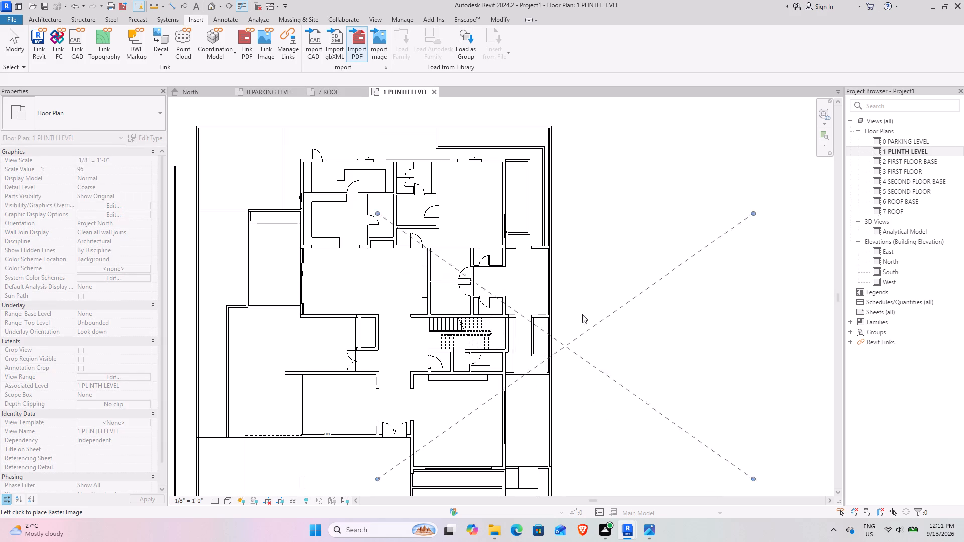
click(636, 370)
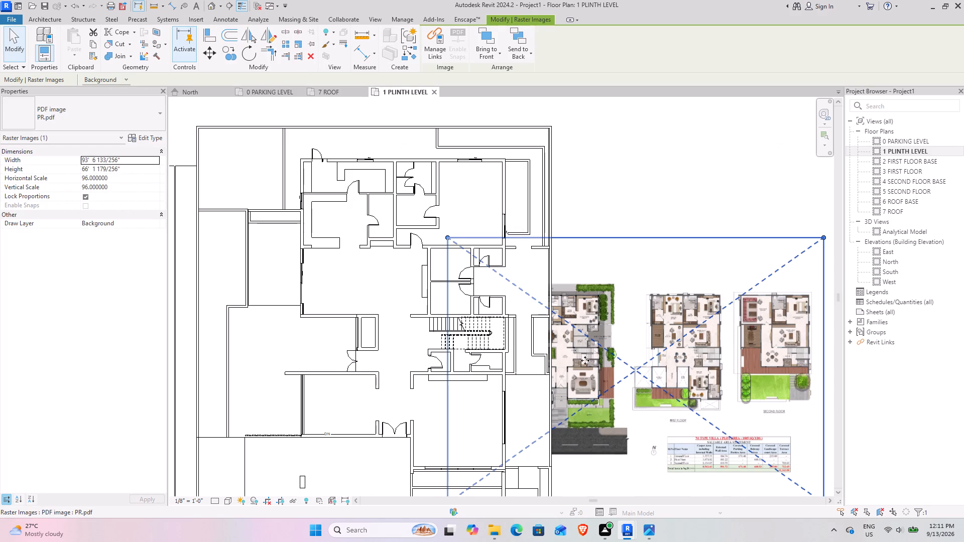
Set the 1 PLINTH LEVEL plan's visual style to Wireframe.
click(228, 500)
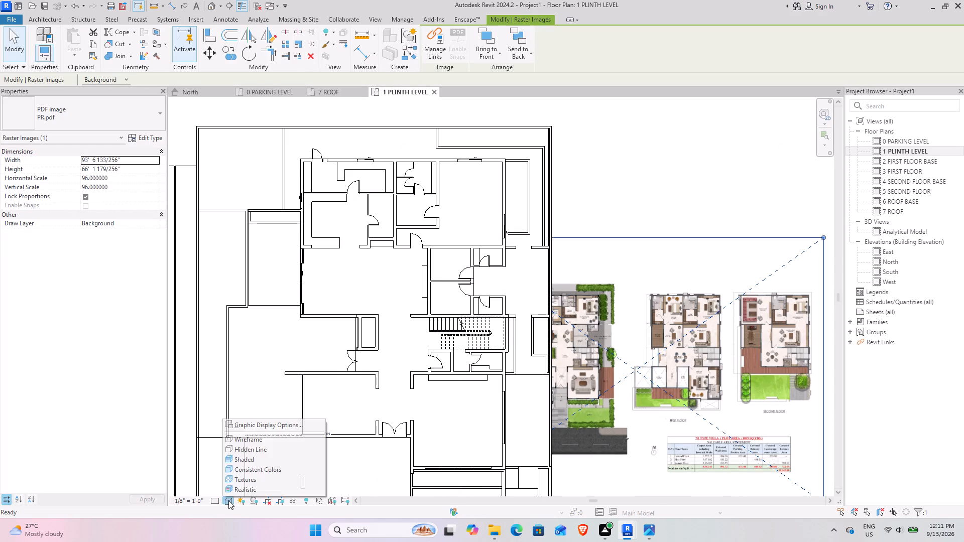
click(248, 441)
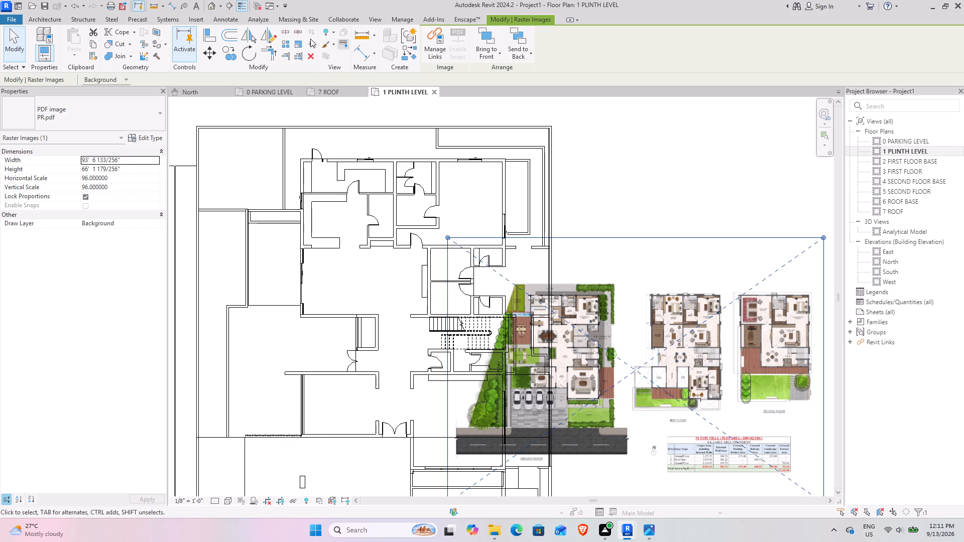
Move the PDF plan from its drawing room wall corner between foyer and lobby onto the matching entrance passage wall corner of the linked house.
click(205, 53)
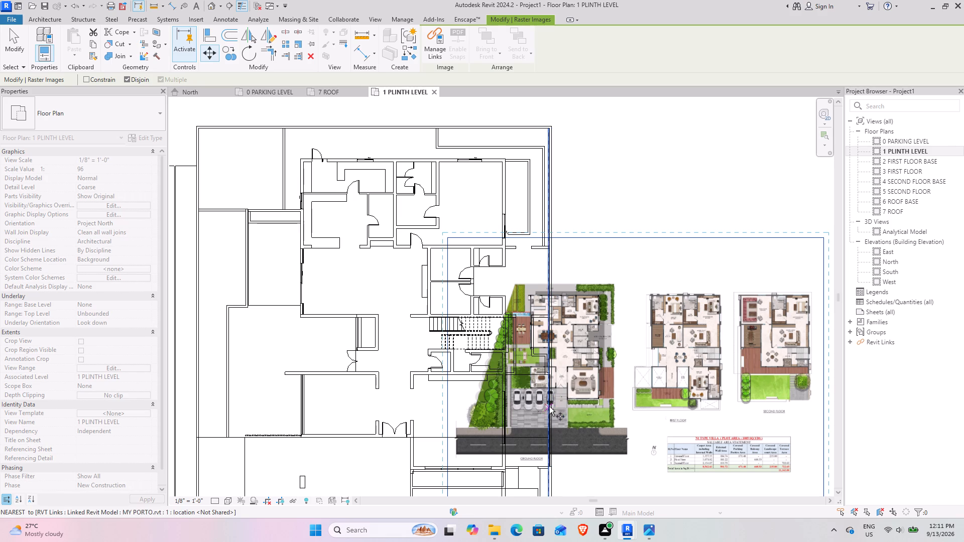
scroll(563, 366, up, 1)
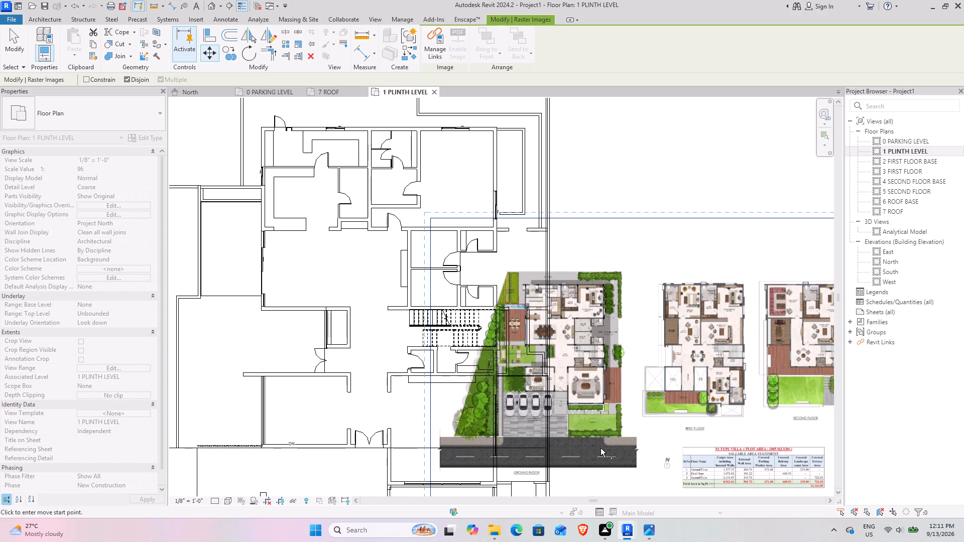
scroll(569, 390, up, 4)
middle_drag(430, 384, 658, 335)
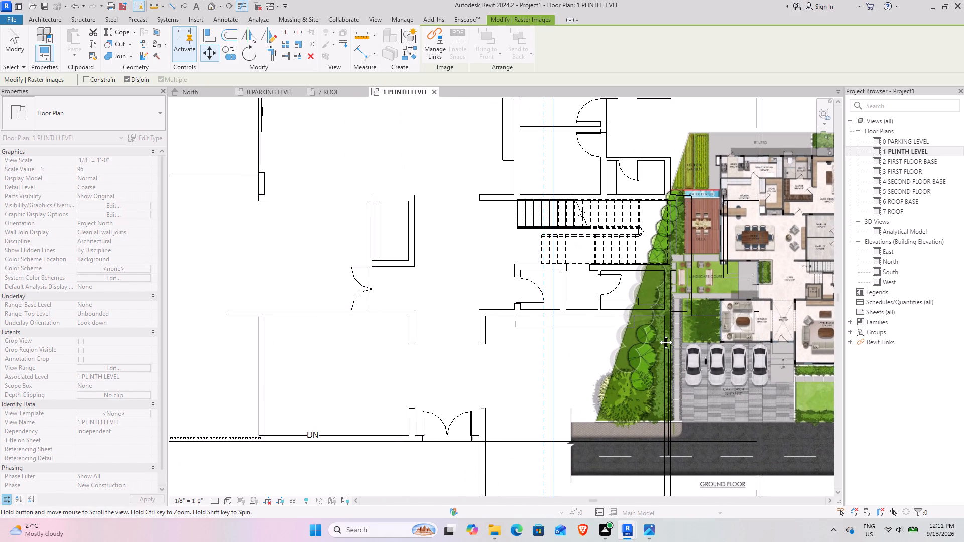
middle_drag(658, 335, 604, 345)
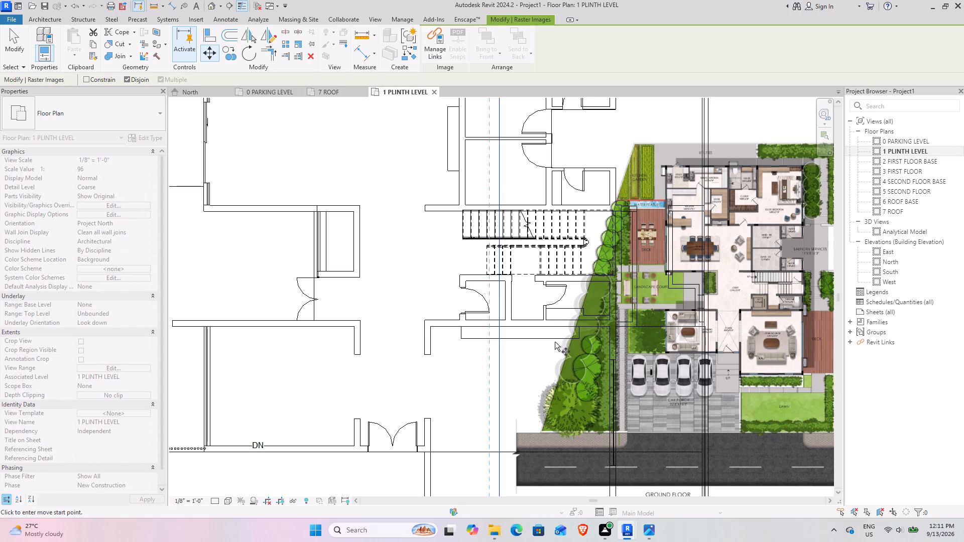
middle_drag(511, 406, 443, 380)
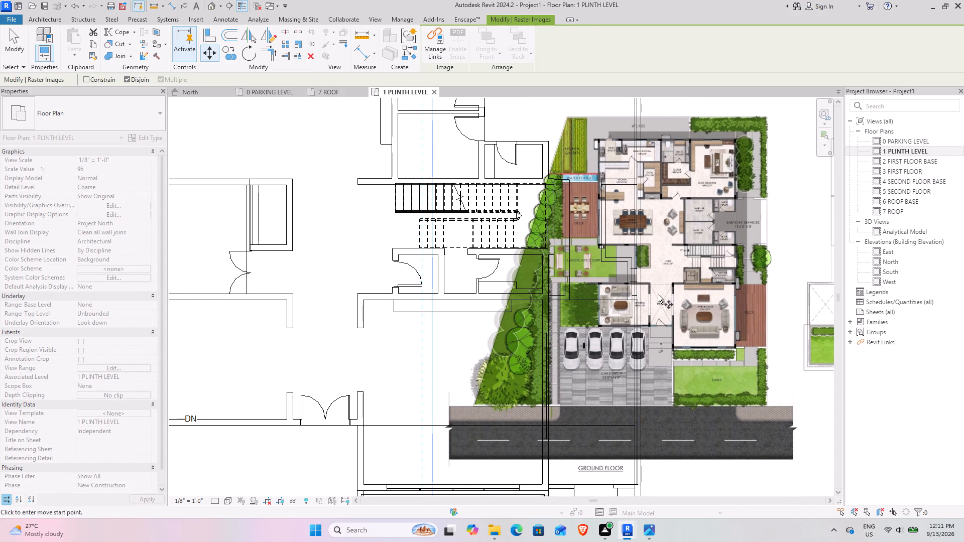
scroll(658, 295, up, 11)
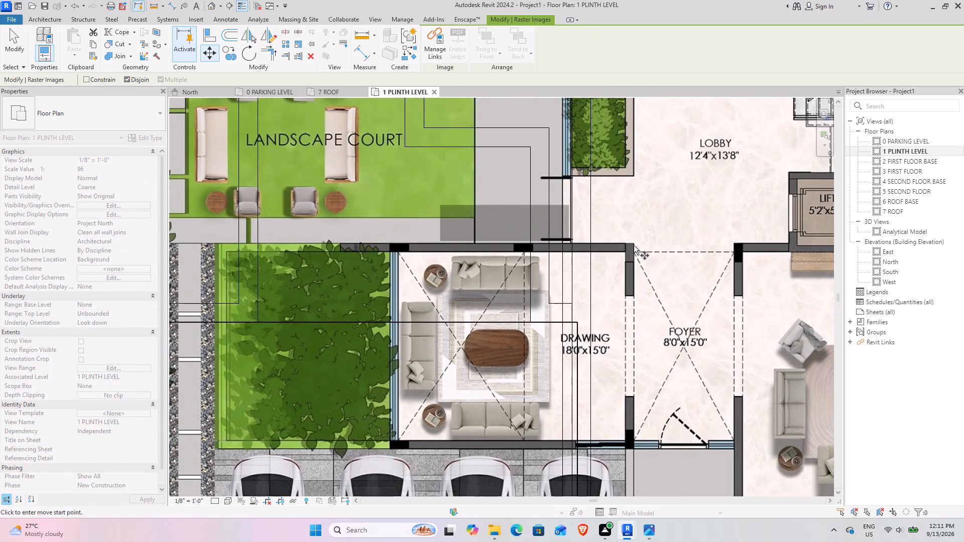
scroll(634, 245, up, 16)
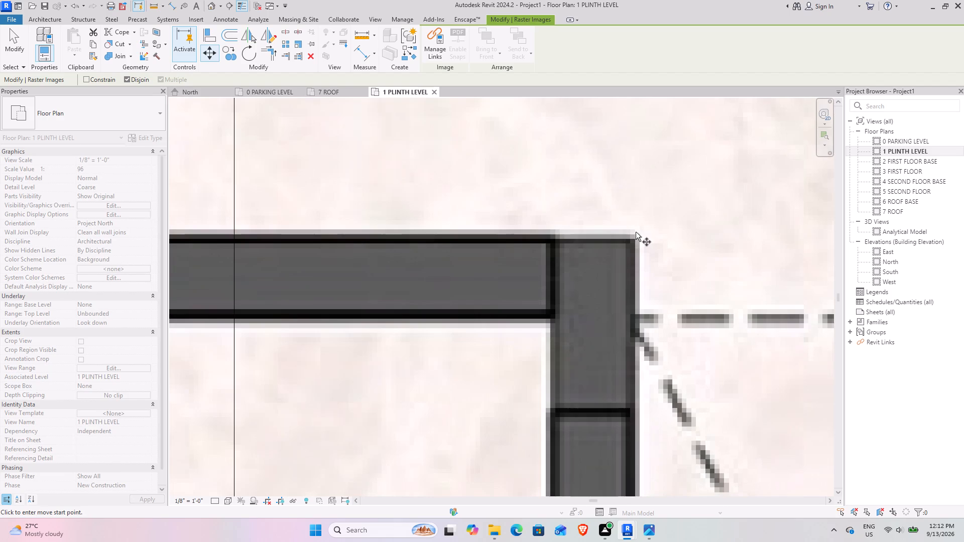
click(632, 238)
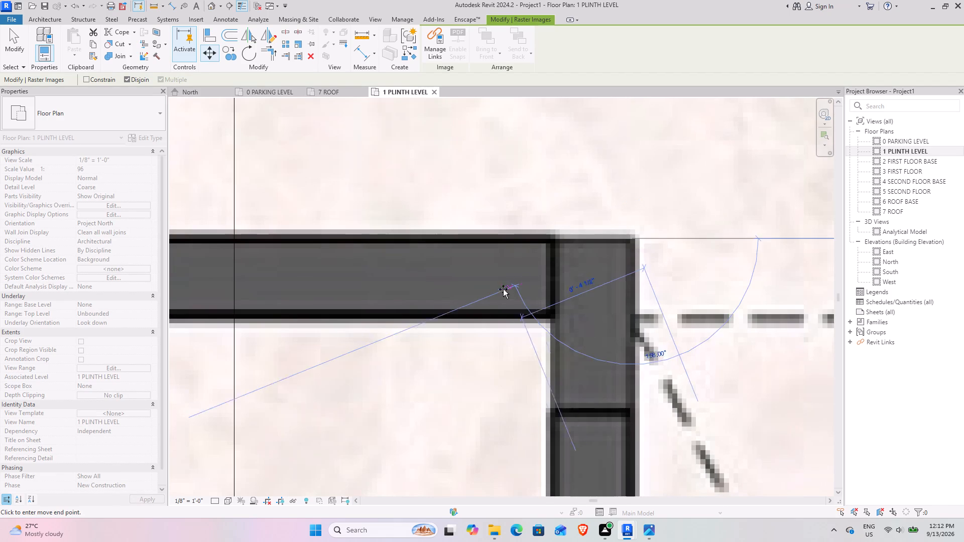
scroll(500, 293, down, 20)
scroll(500, 293, down, 3)
middle_drag(391, 310, 713, 307)
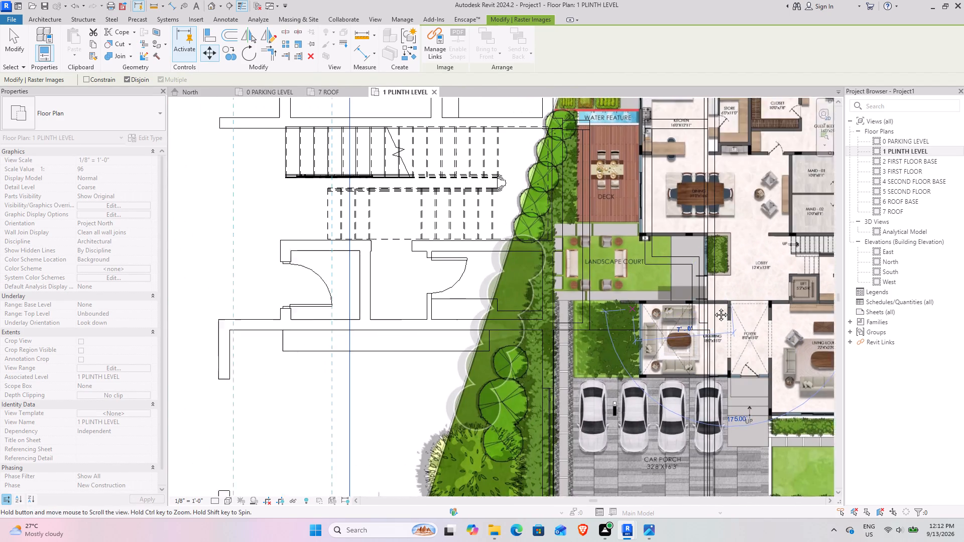
middle_drag(713, 307, 812, 307)
middle_drag(422, 278, 652, 278)
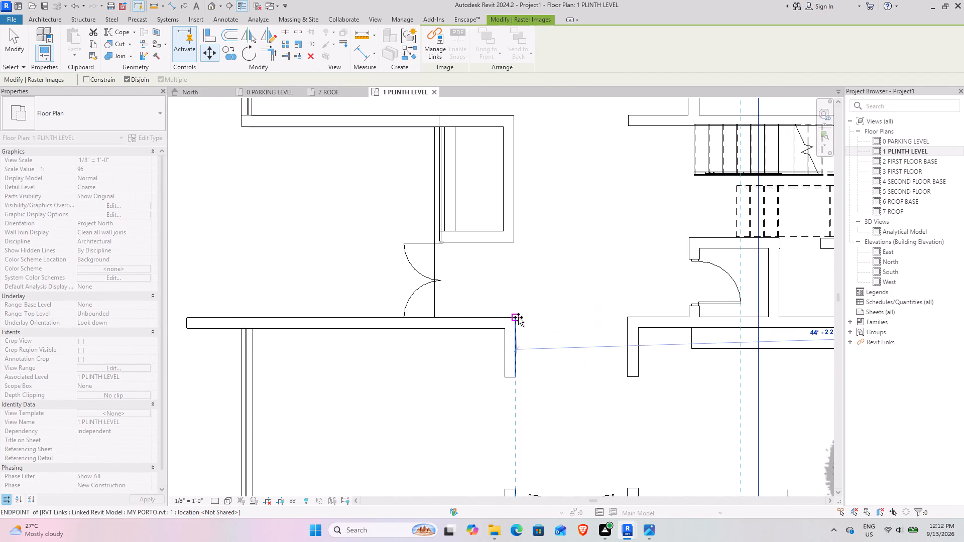
click(518, 317)
Compare the moved ground floor plan with the linked house's lines around the foyer, car porch, lawn and entrance gate.
scroll(524, 317, down, 4)
scroll(540, 351, up, 8)
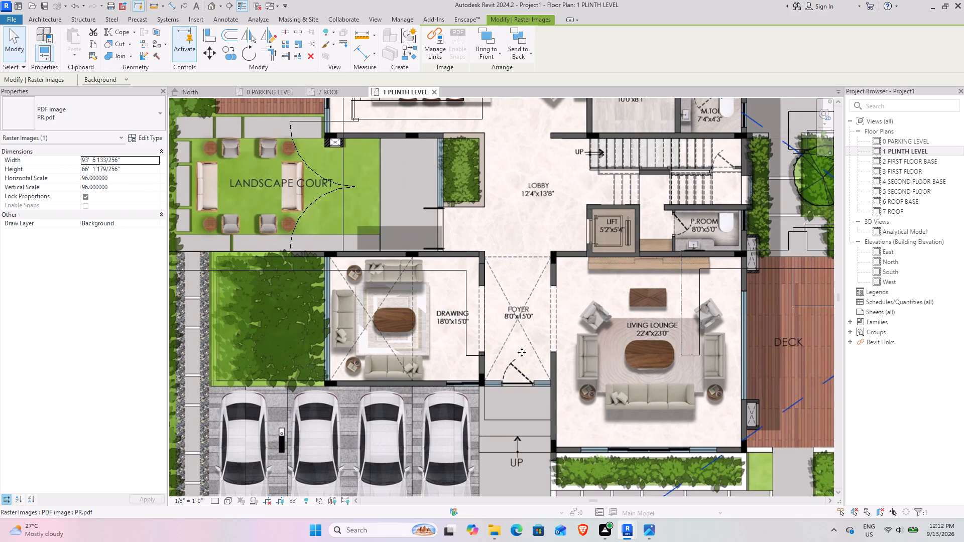
middle_drag(517, 391, 499, 296)
scroll(503, 297, down, 4)
middle_drag(535, 318, 529, 375)
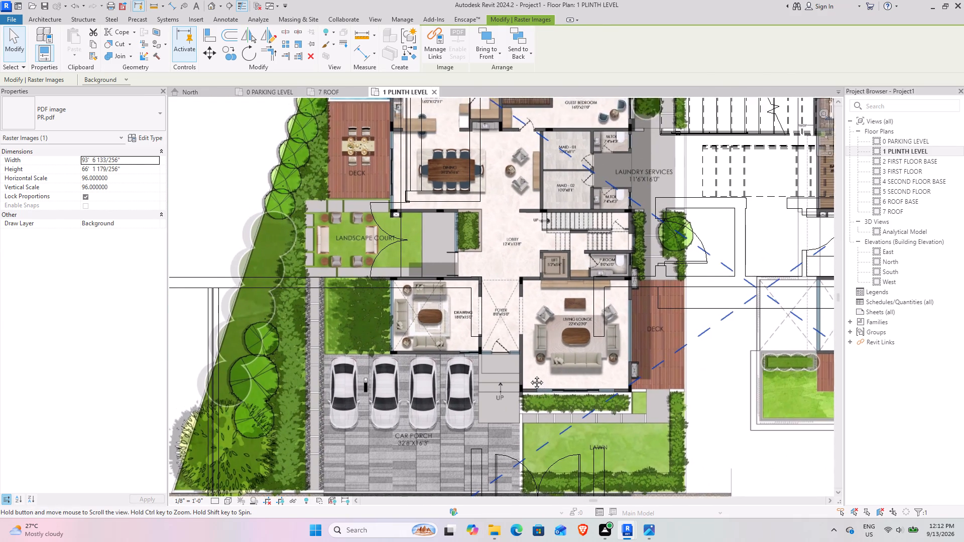
middle_drag(529, 375, 514, 353)
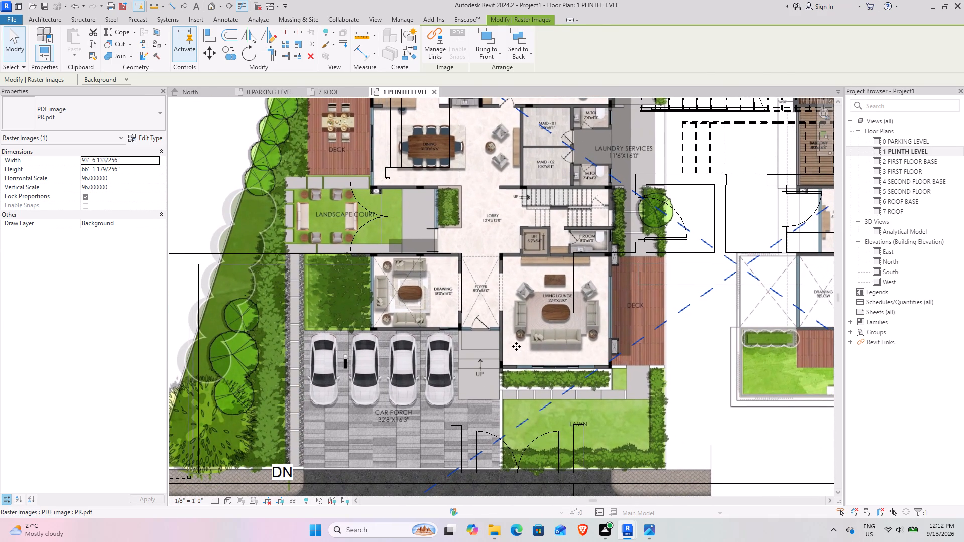
middle_drag(471, 406, 453, 356)
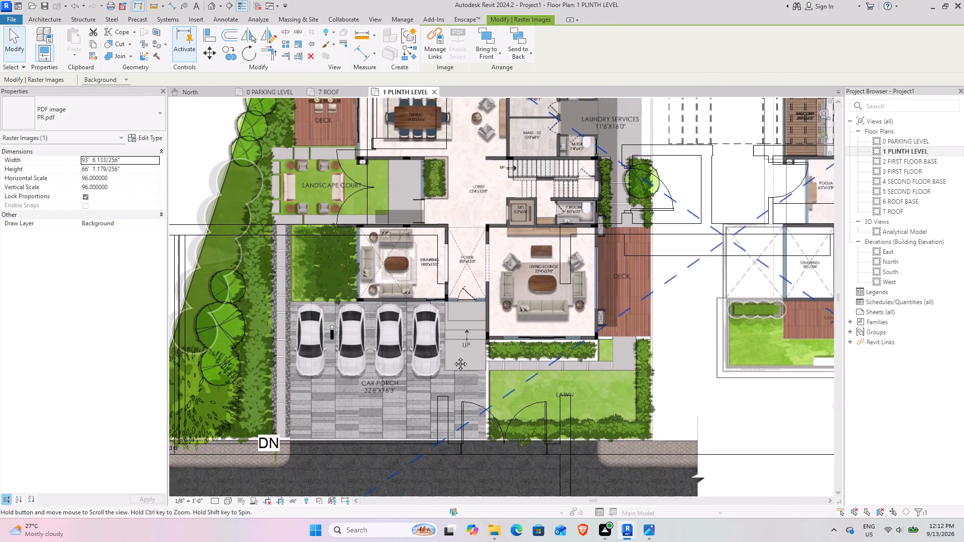
middle_drag(453, 356, 448, 348)
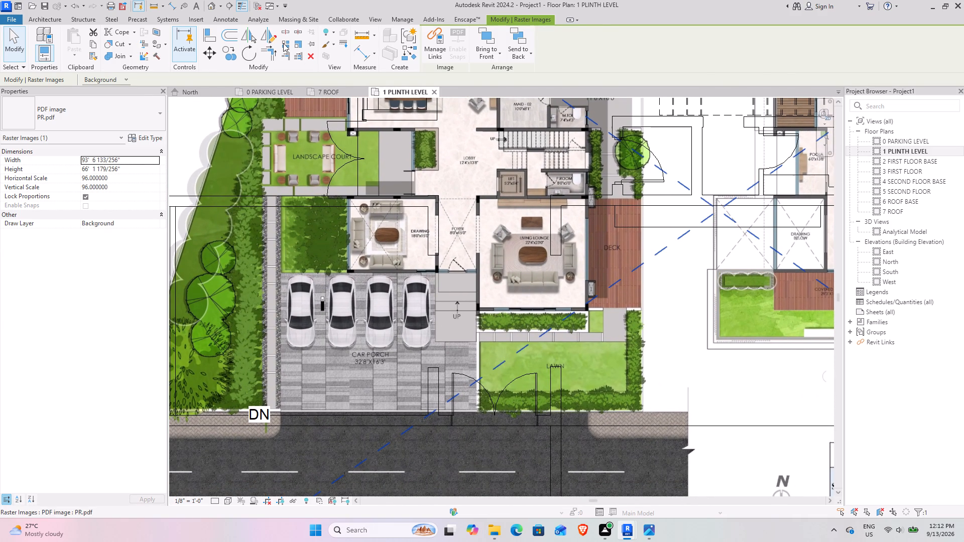
Array the PDF plan as a grouped linear array of 2, spaced from the foyer's lobby-side wall corner to its entrance-side corner.
click(282, 43)
scroll(438, 195, up, 13)
click(430, 200)
scroll(455, 257, down, 4)
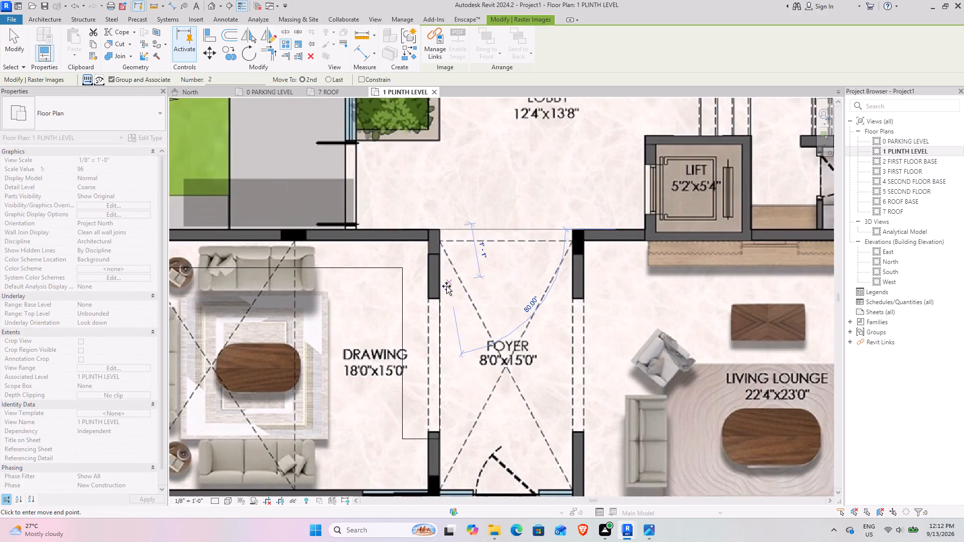
middle_drag(446, 287, 426, 176)
scroll(417, 372, up, 9)
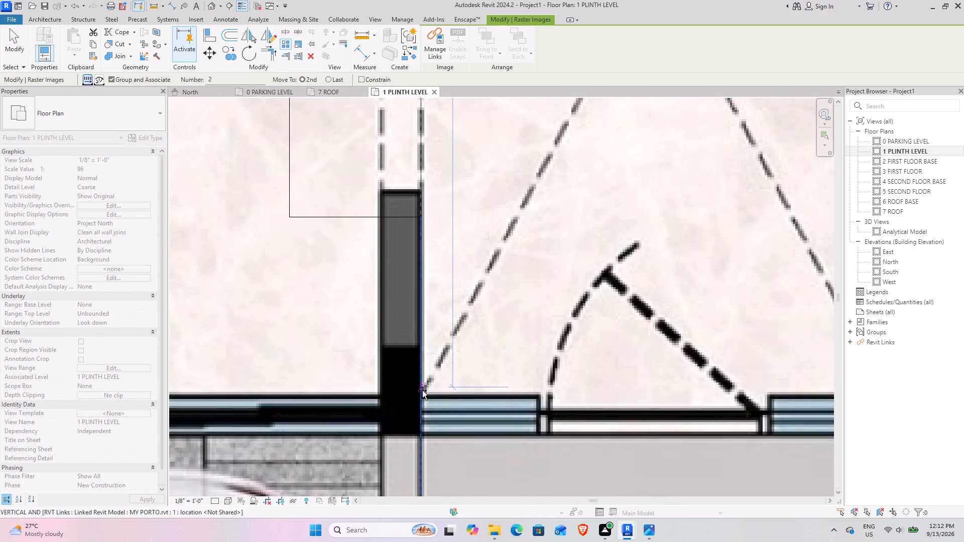
scroll(420, 396, up, 5)
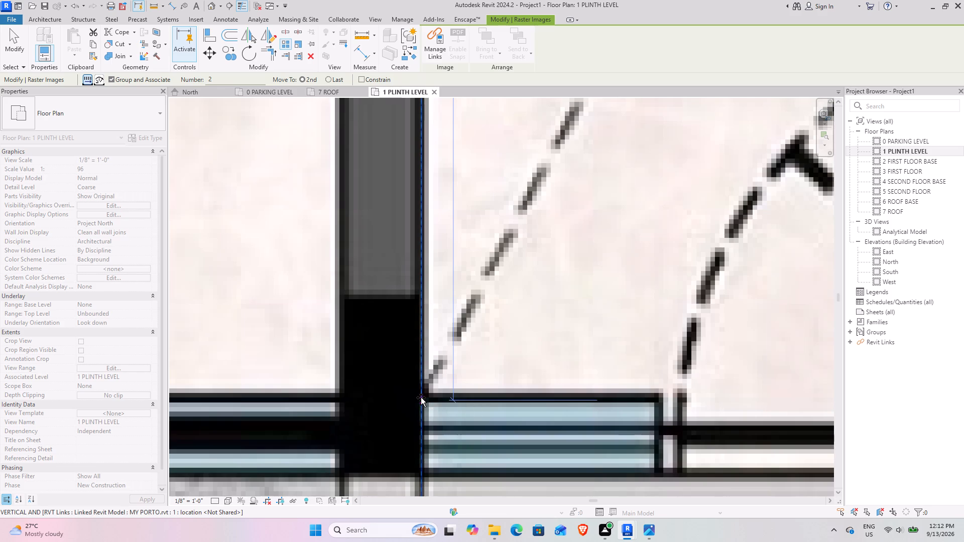
click(421, 397)
scroll(421, 397, down, 14)
middle_drag(423, 418, 413, 184)
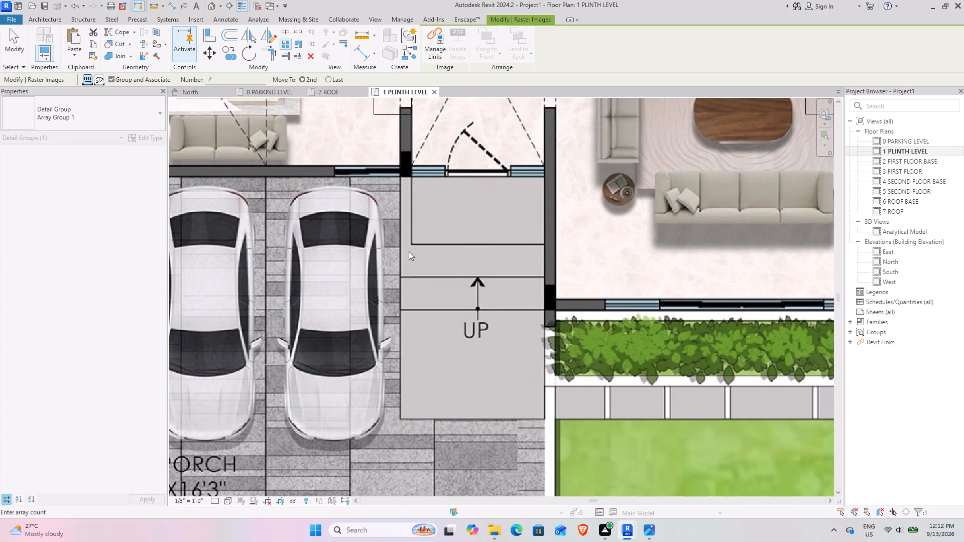
scroll(411, 391, down, 5)
middle_drag(416, 436, 404, 263)
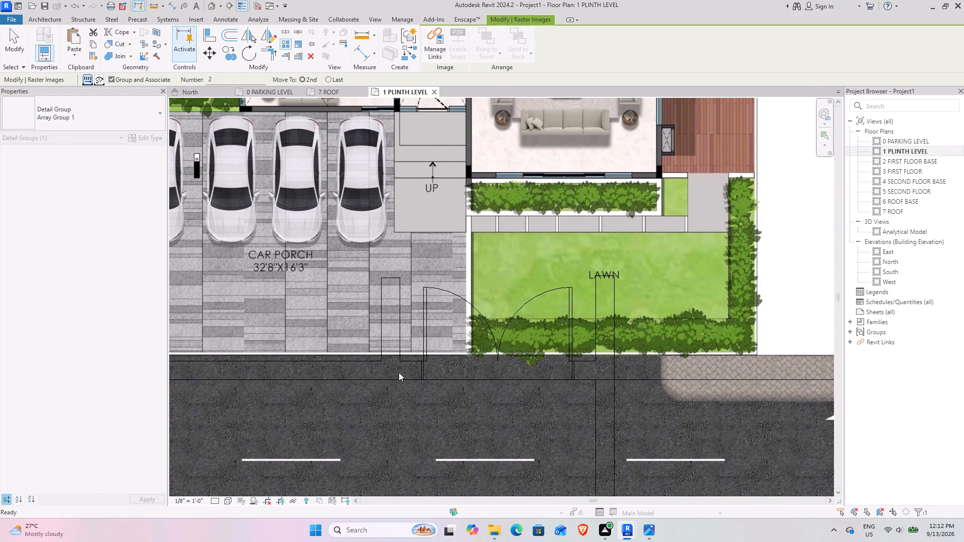
middle_drag(400, 201, 433, 337)
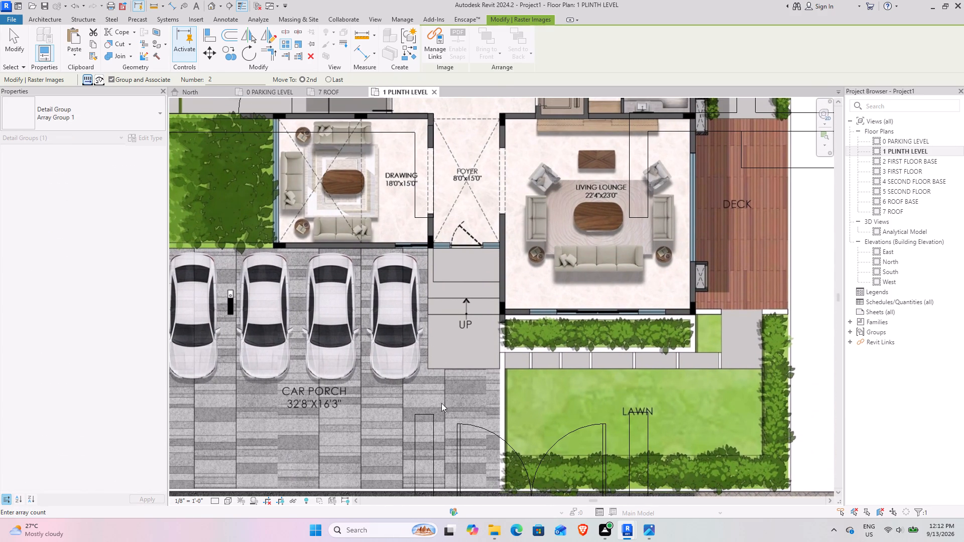
middle_drag(432, 416, 425, 270)
key(Escape)
key(Escape)
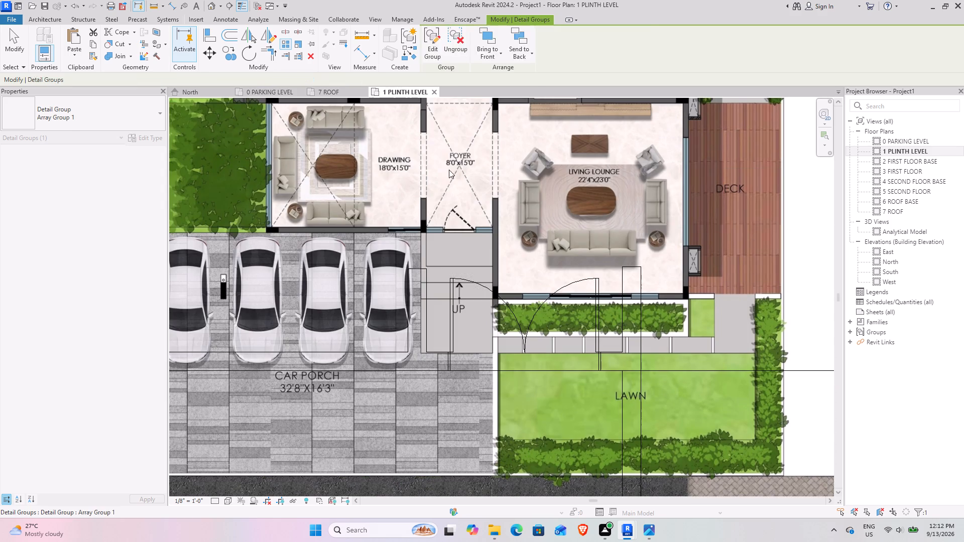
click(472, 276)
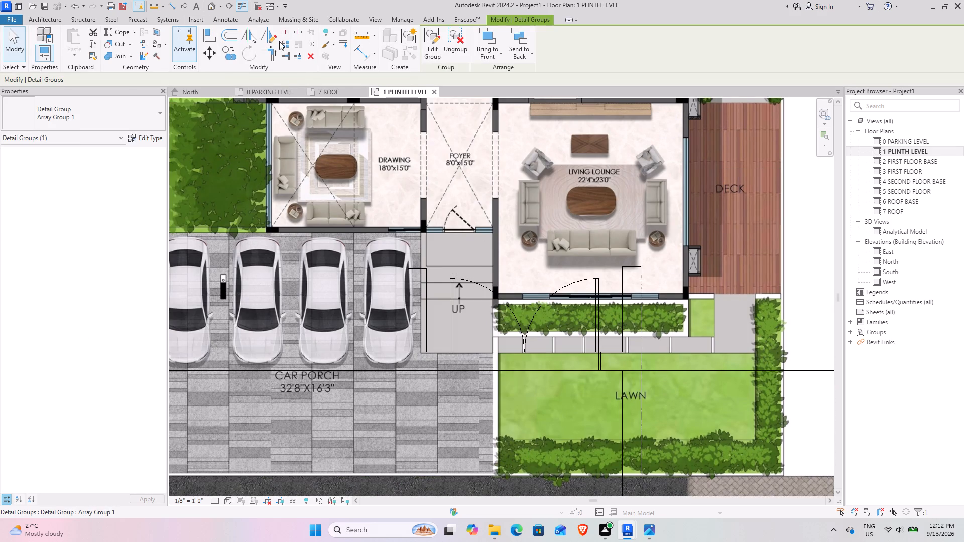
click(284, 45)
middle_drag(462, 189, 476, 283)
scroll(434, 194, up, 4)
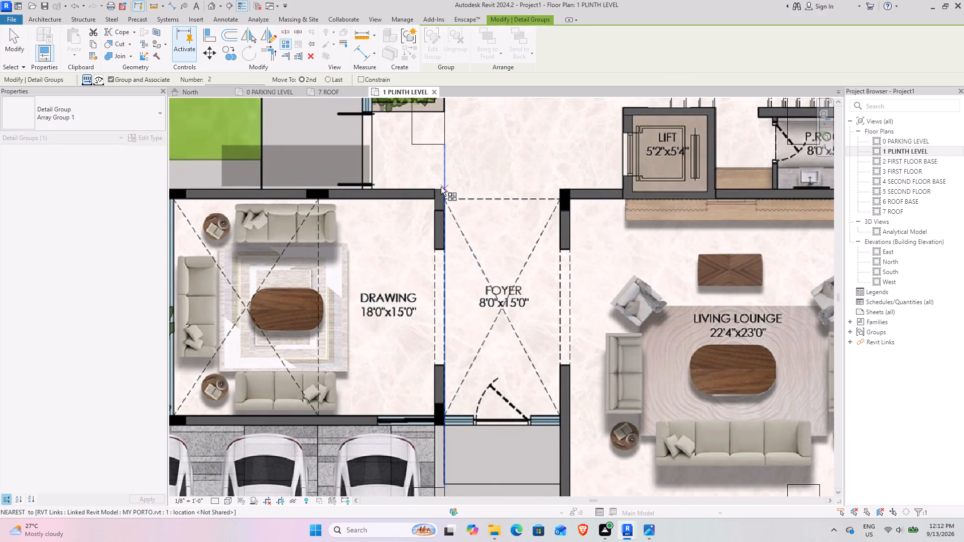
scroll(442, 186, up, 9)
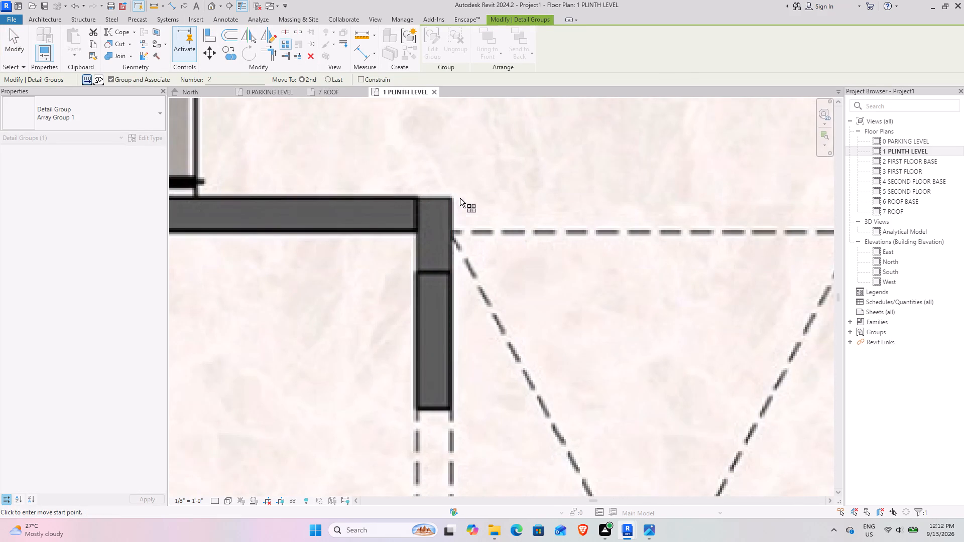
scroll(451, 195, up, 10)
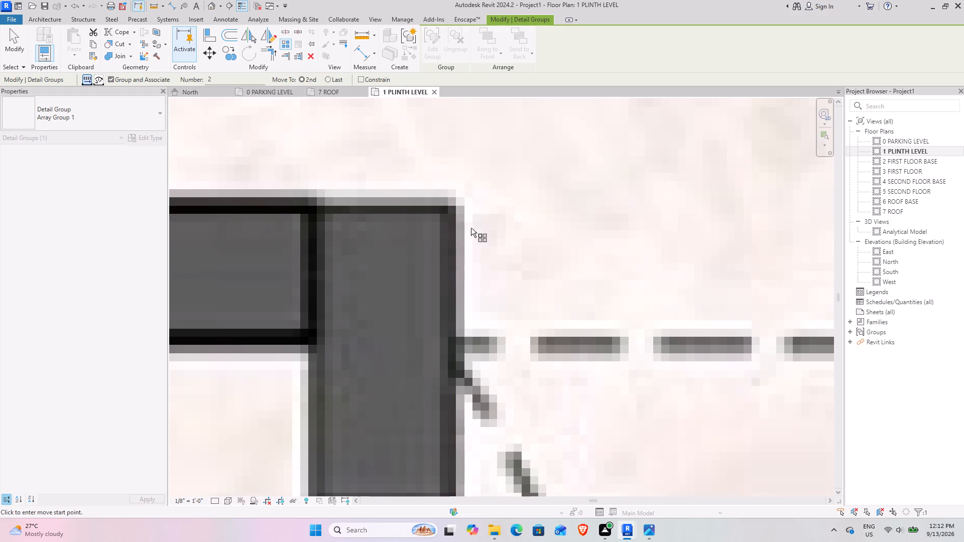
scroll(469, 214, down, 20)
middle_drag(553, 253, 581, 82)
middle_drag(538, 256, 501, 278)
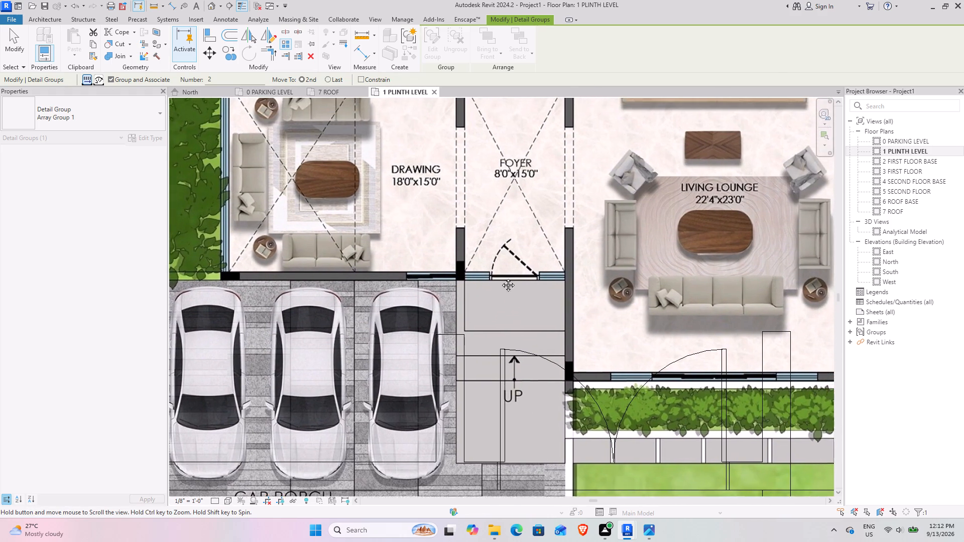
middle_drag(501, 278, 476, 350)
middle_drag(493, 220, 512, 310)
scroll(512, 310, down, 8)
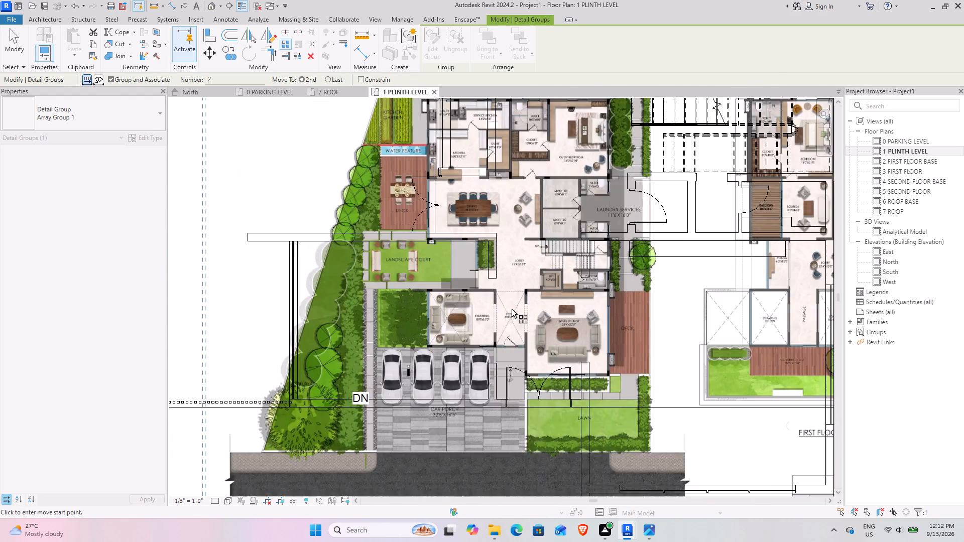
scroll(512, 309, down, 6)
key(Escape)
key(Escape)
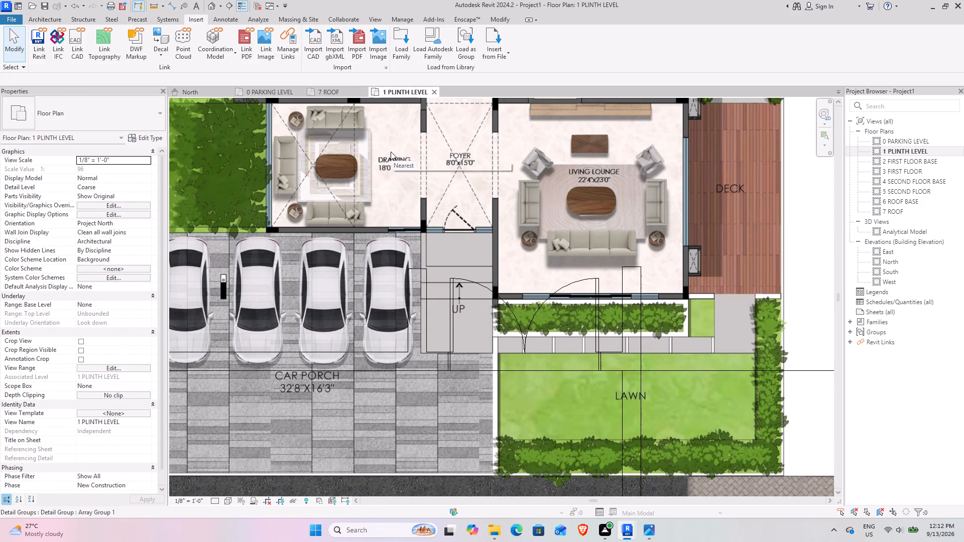
Start moving the arrayed plan group and locate a base point between the foyer's wall corner and the lobby.
middle_drag(395, 156, 421, 287)
scroll(455, 264, down, 5)
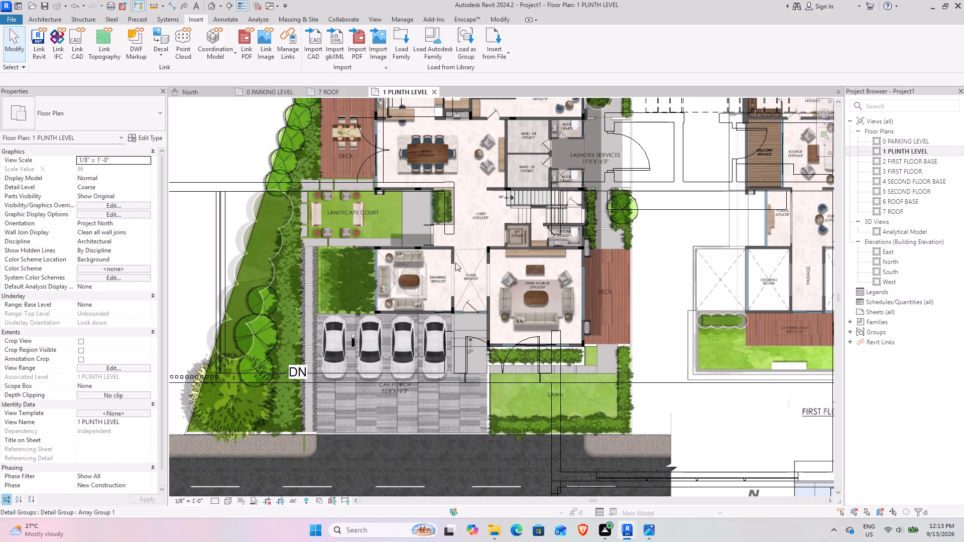
middle_drag(465, 283, 470, 303)
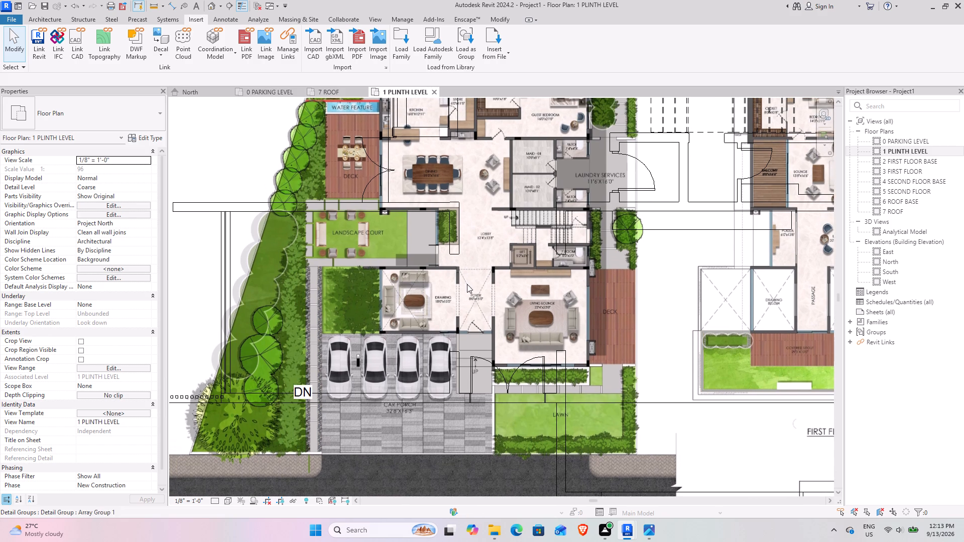
click(467, 282)
click(208, 59)
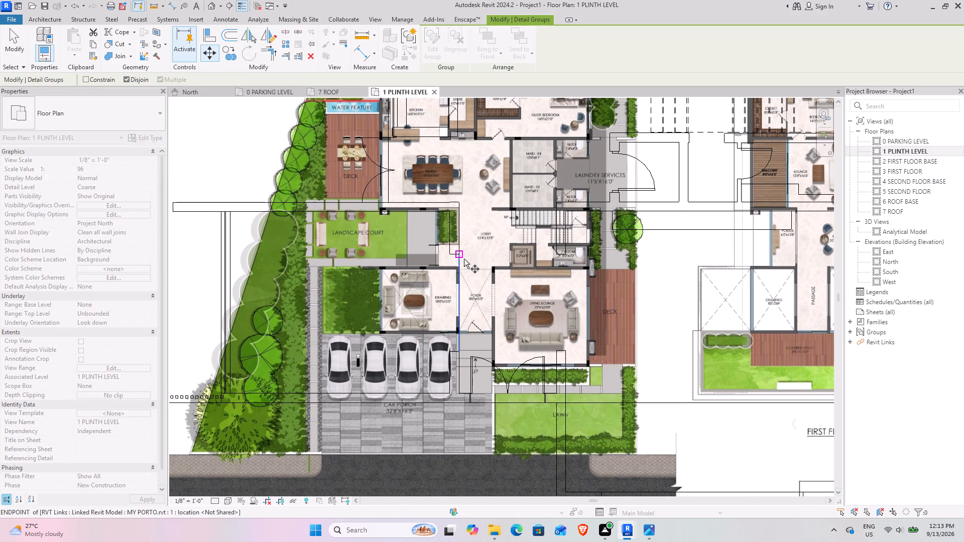
scroll(457, 263, up, 9)
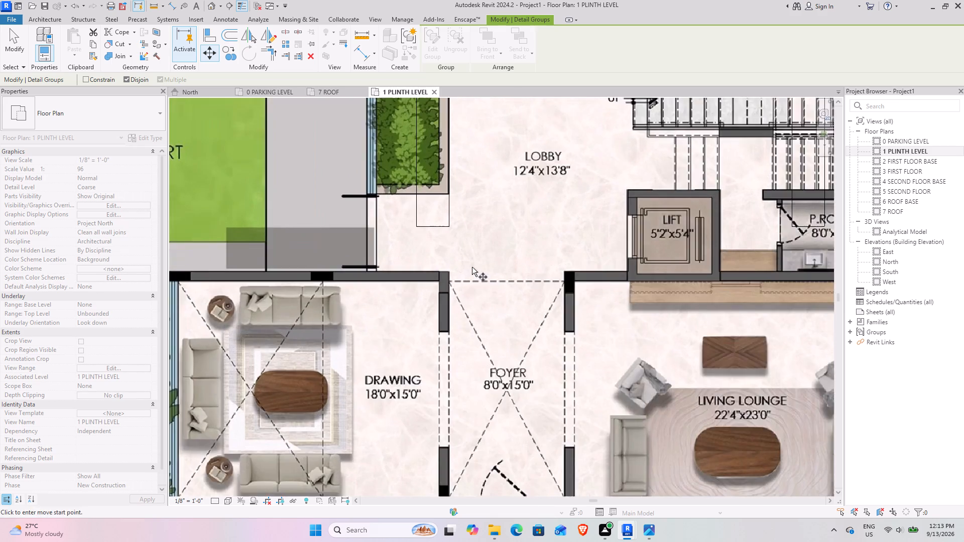
scroll(453, 270, up, 13)
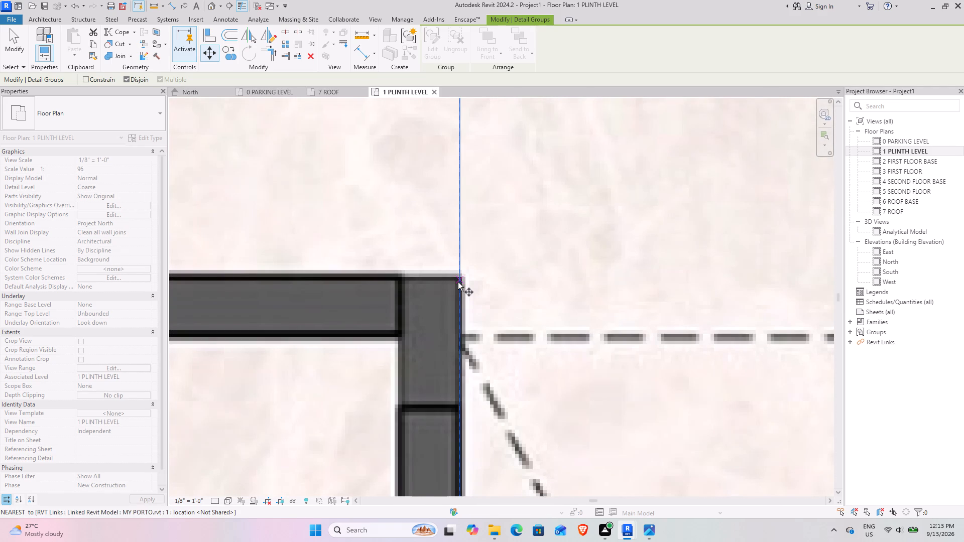
scroll(456, 279, down, 15)
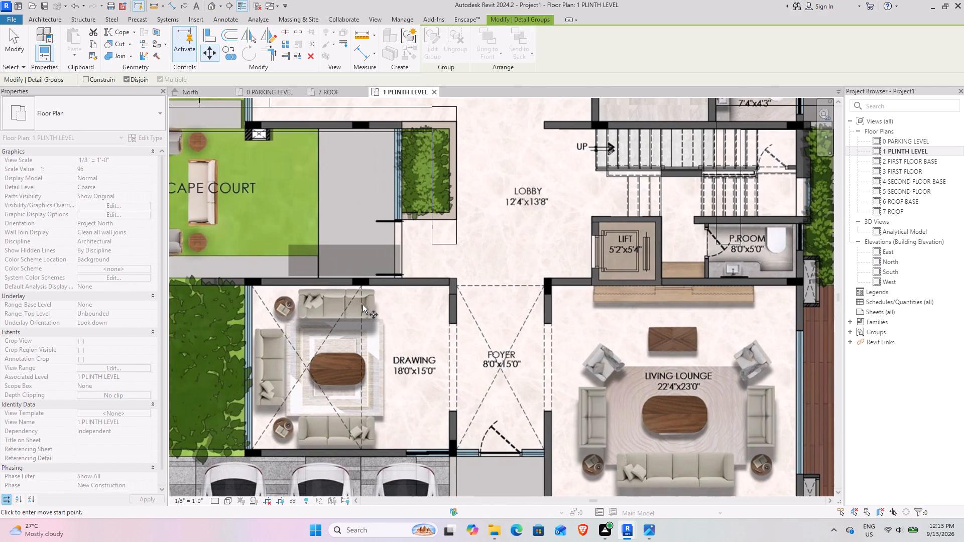
middle_drag(367, 293, 316, 325)
middle_drag(431, 237, 437, 344)
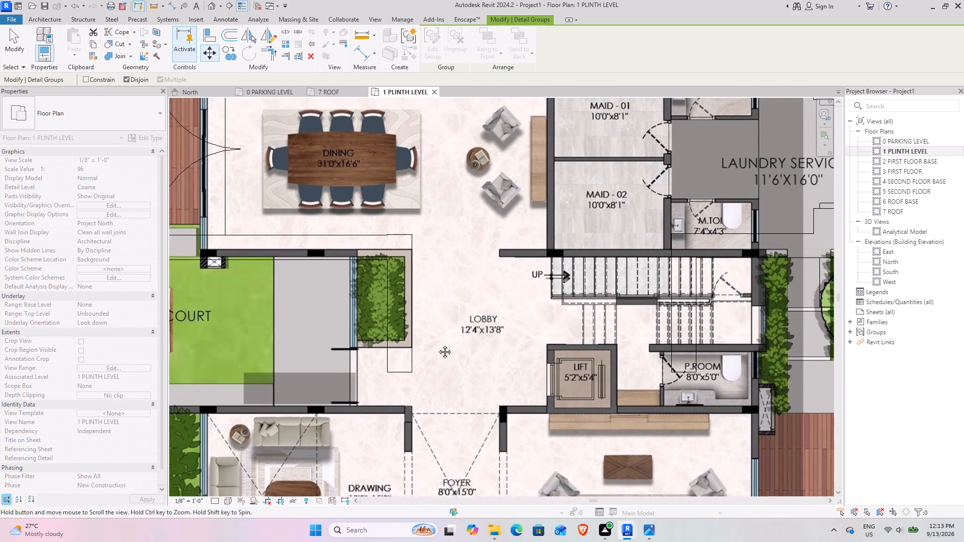
middle_drag(437, 344, 439, 348)
middle_drag(465, 285, 428, 370)
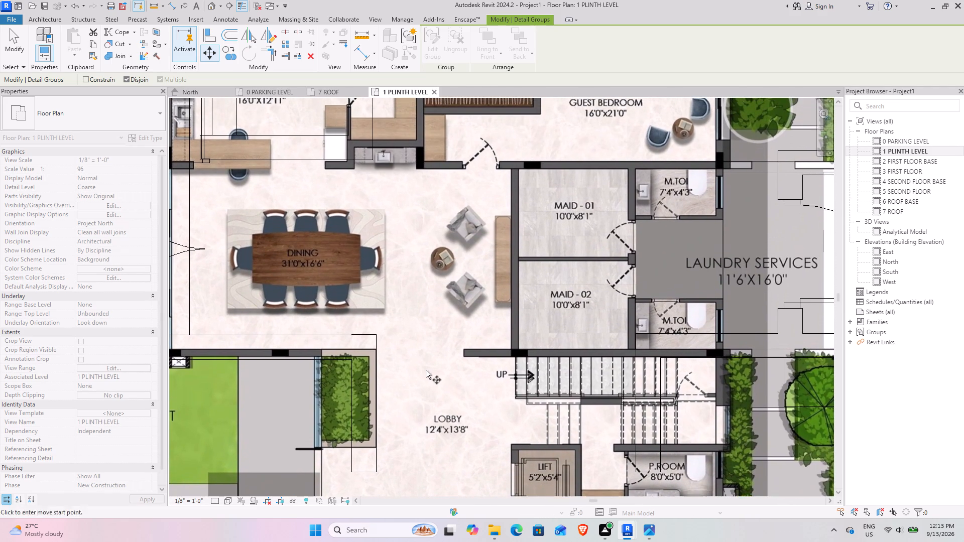
scroll(400, 300, down, 3)
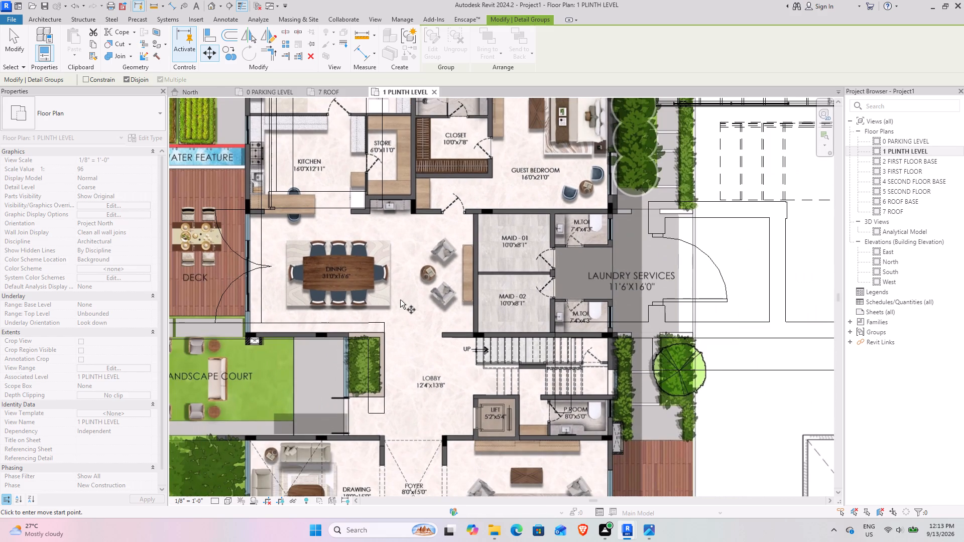